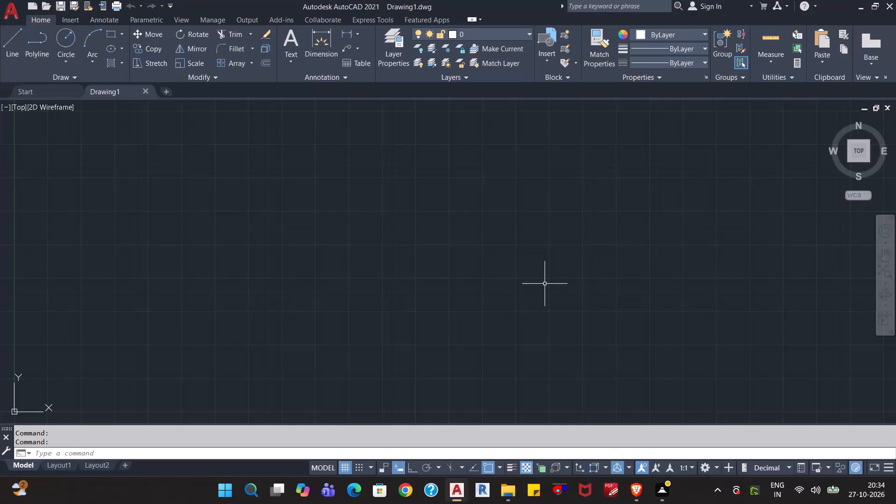
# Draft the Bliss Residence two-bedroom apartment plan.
# Open the program options to review the file save and safety settings, accepting them as they are.
pyautogui.write('options')
pyautogui.press('Return')
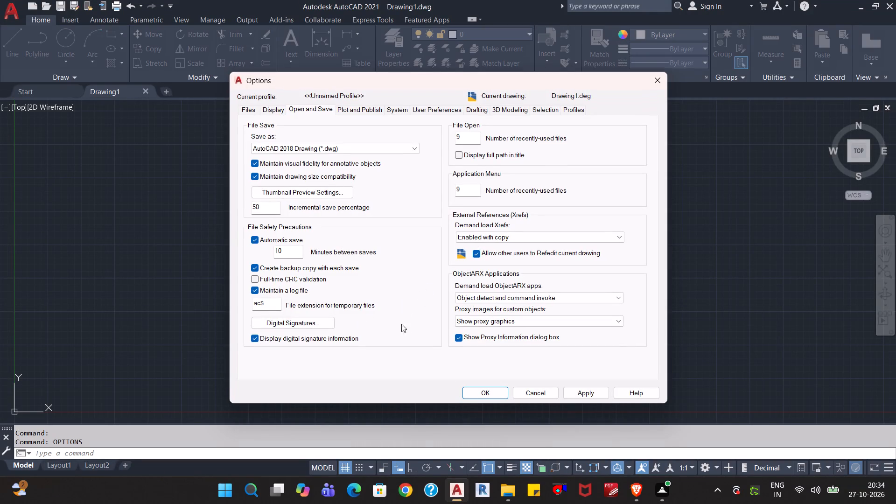
pyautogui.click(473, 392)
# Set the drawing's length units to Engineering with precision 0'-0.0".
pyautogui.write('un')
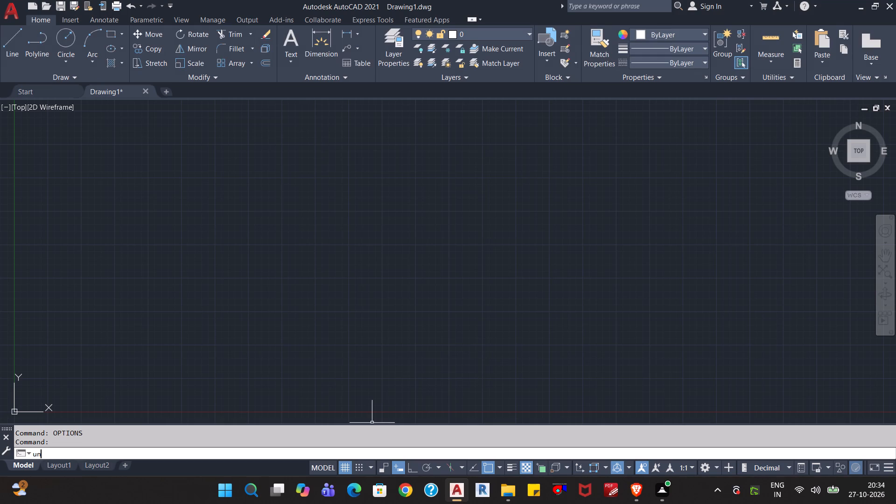
pyautogui.press('Return')
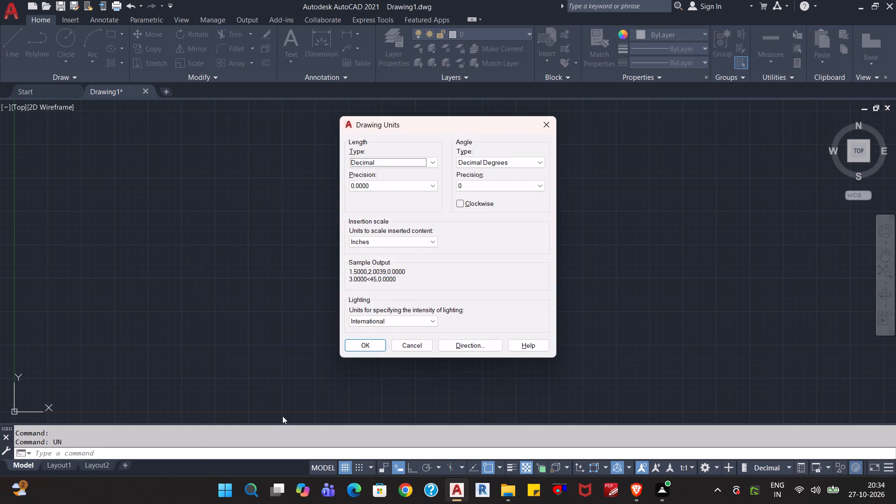
pyautogui.click(425, 161)
pyautogui.click(407, 186)
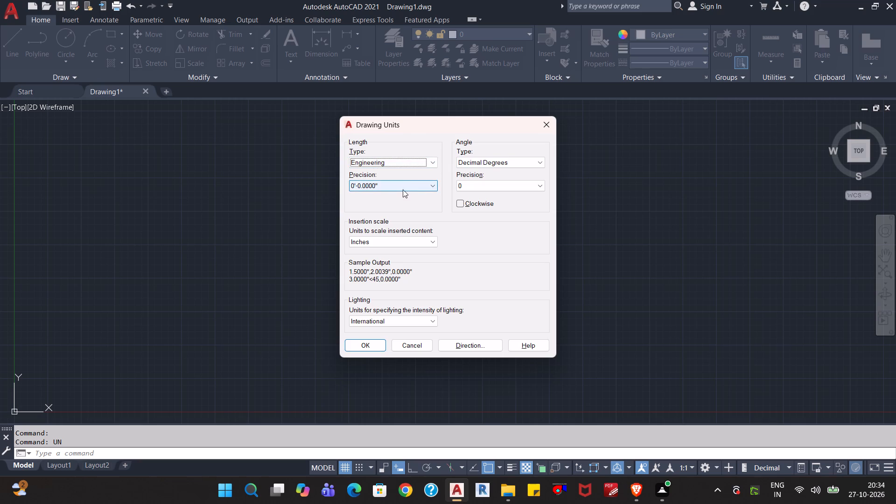
pyautogui.click(398, 190)
pyautogui.click(384, 203)
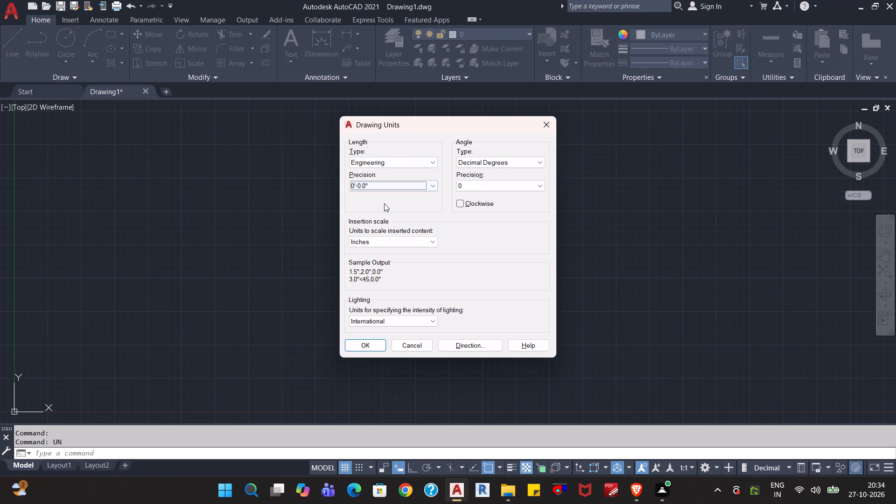
pyautogui.click(366, 337)
pyautogui.click(365, 350)
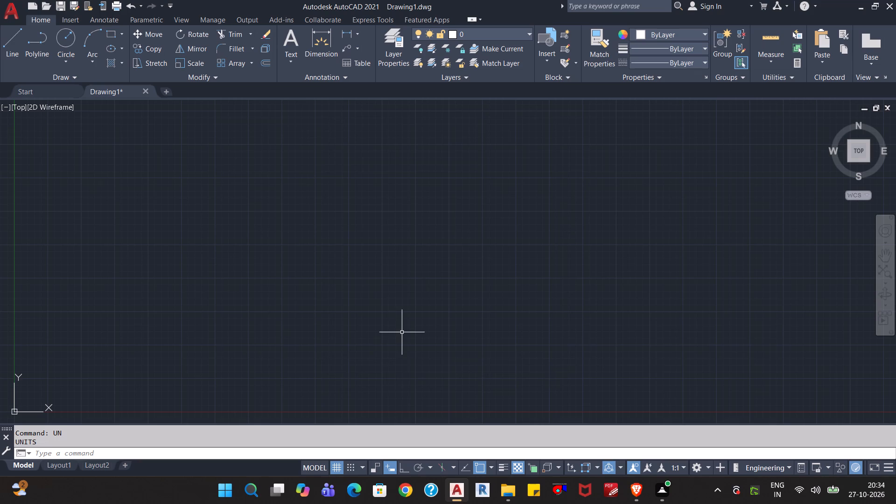
# Modify the Standard dimension style's primary linear units to Engineering format with precision 0'-0.0".
pyautogui.press('d')
pyautogui.press('Return')
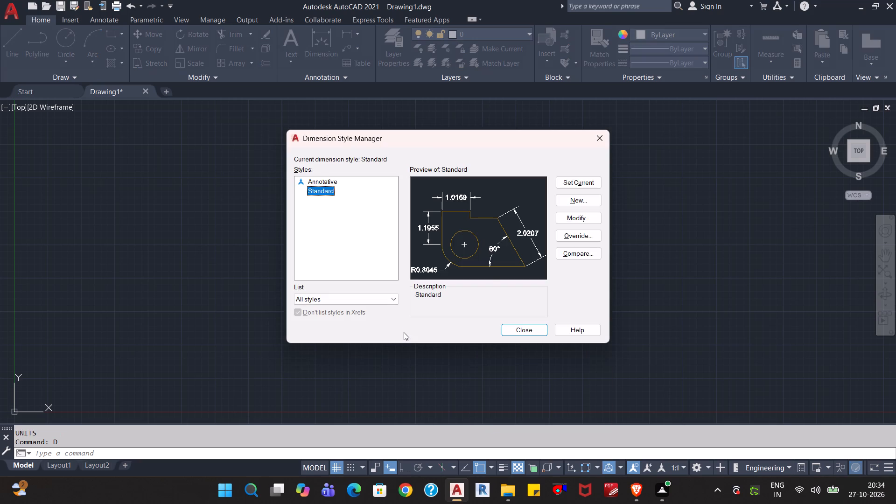
pyautogui.click(581, 217)
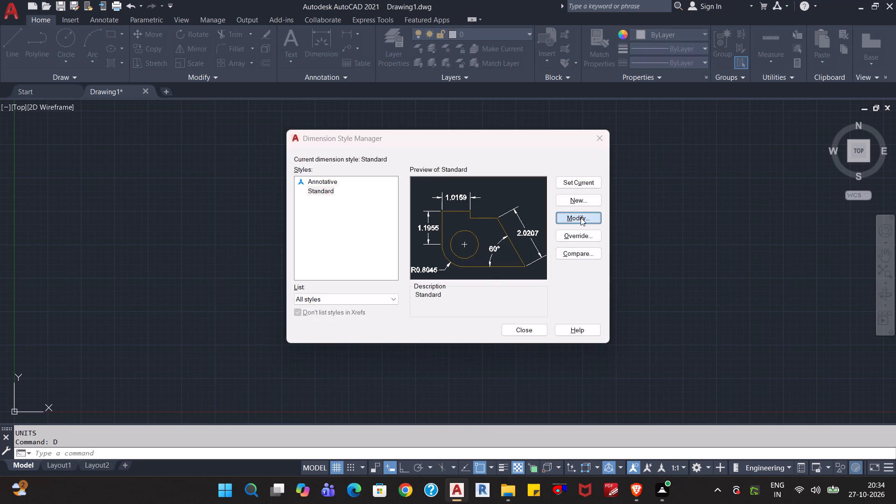
pyautogui.moveTo(588, 217); pyautogui.dragTo(593, 223)
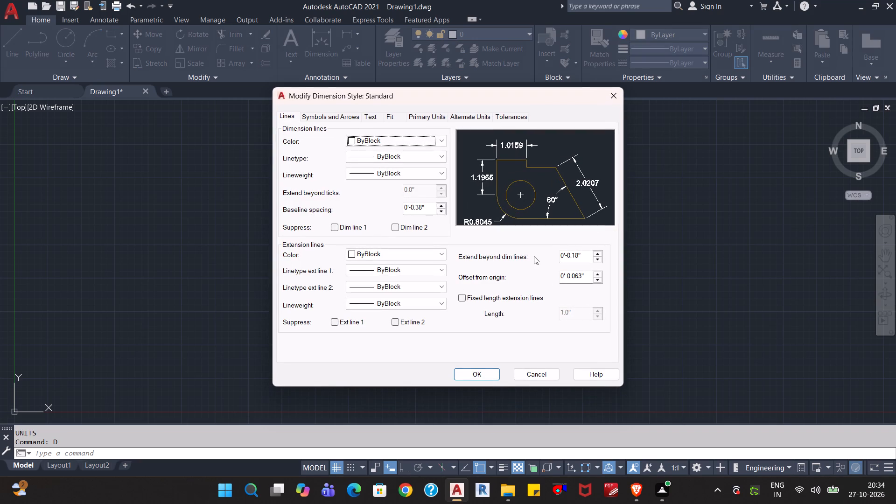
pyautogui.click(415, 112)
pyautogui.click(417, 122)
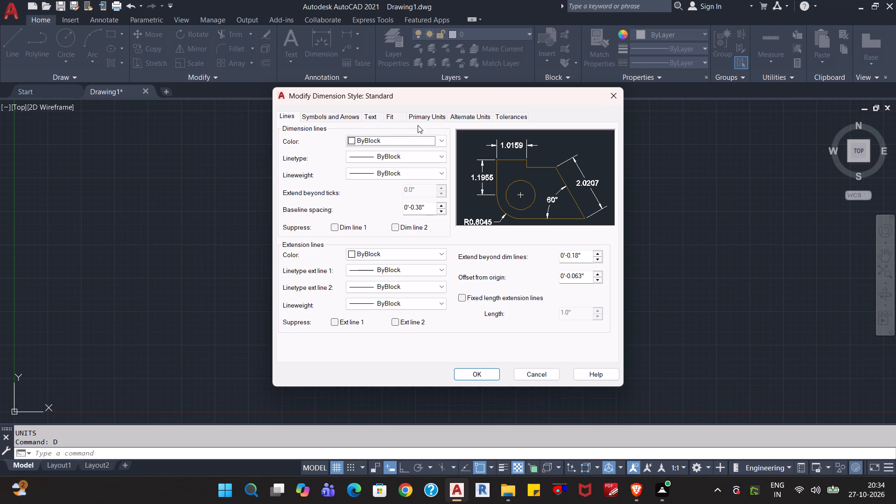
pyautogui.click(424, 118)
pyautogui.click(414, 139)
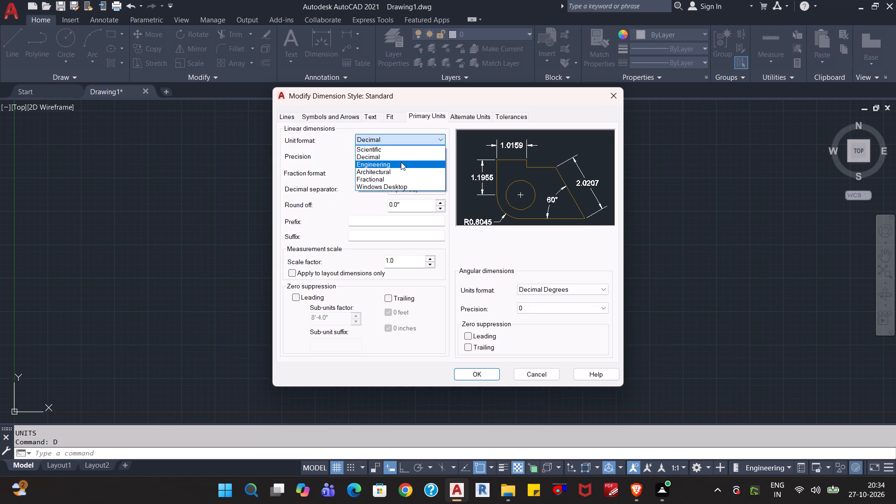
pyautogui.click(401, 163)
pyautogui.click(392, 158)
pyautogui.click(373, 171)
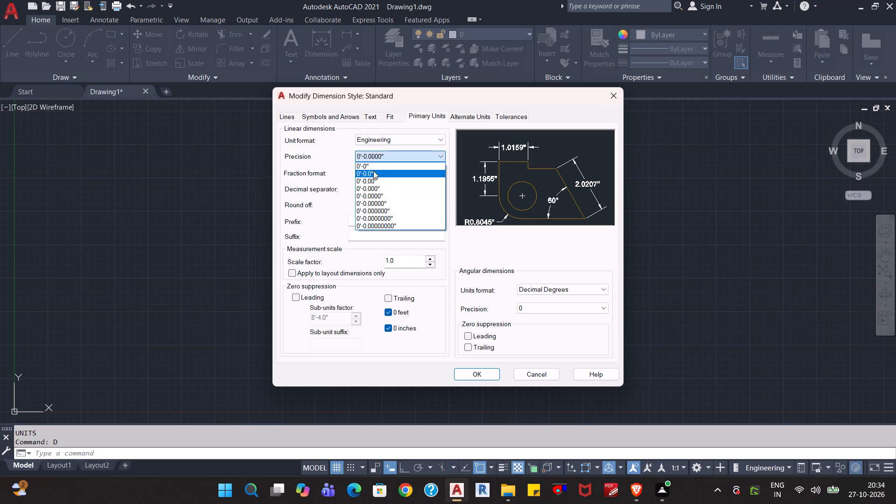
# Set the Standard dimension style's text height to 6" and its arrow size to 4".
pyautogui.click(372, 118)
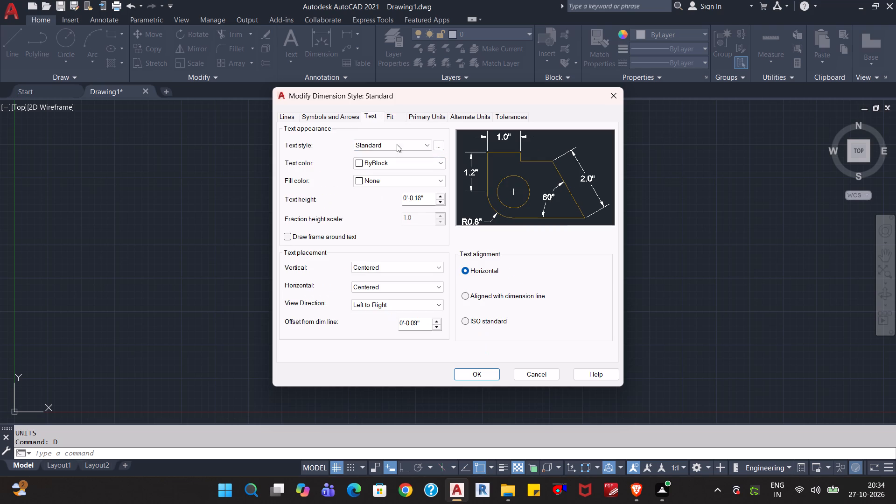
pyautogui.moveTo(423, 199); pyautogui.dragTo(390, 213)
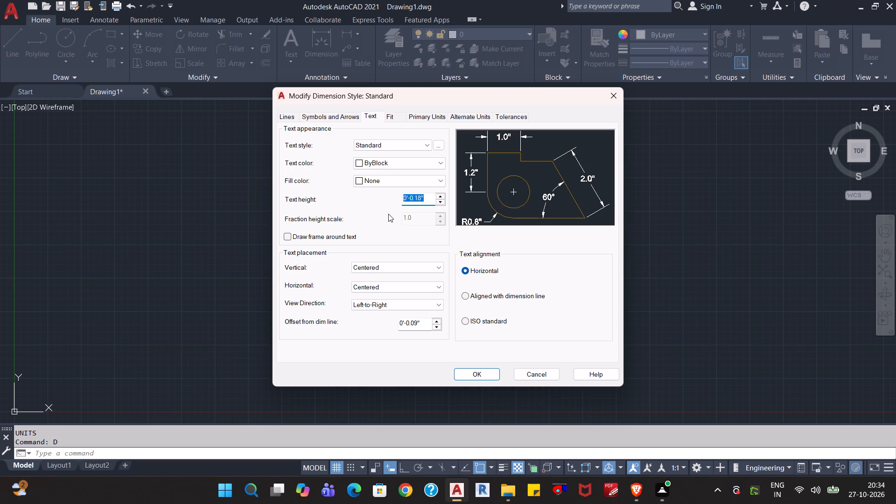
pyautogui.press('6')
pyautogui.press('Return')
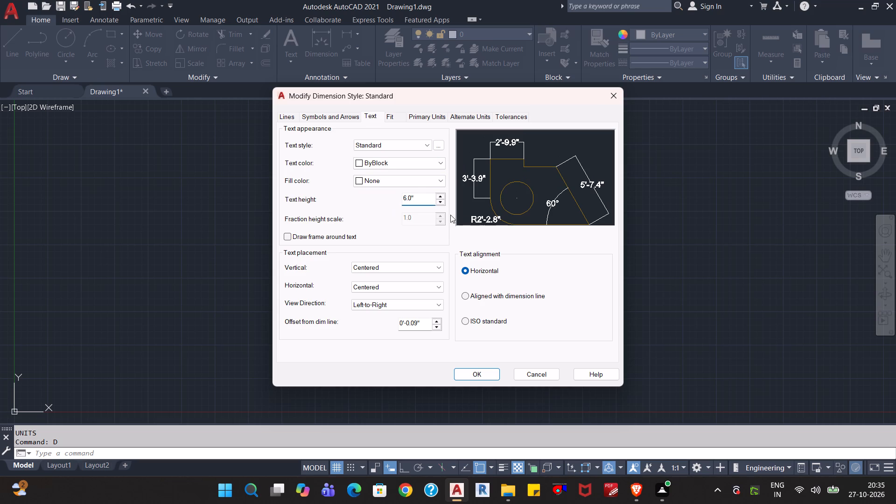
pyautogui.click(347, 117)
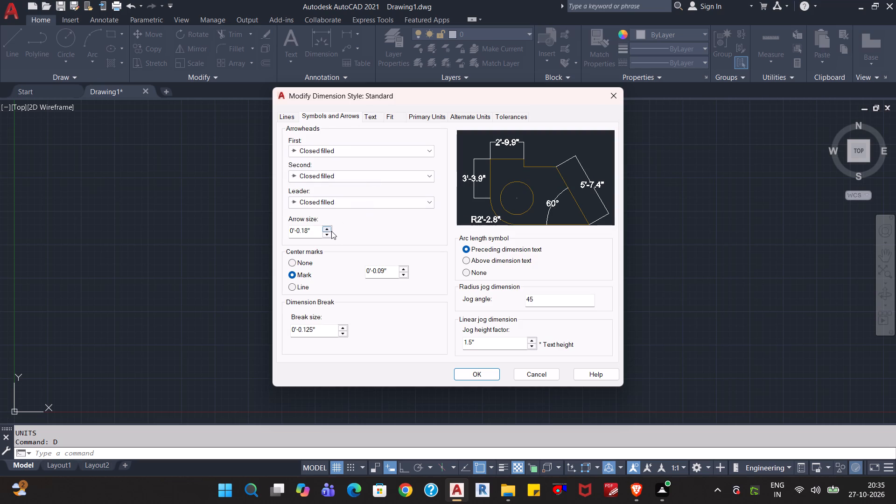
pyautogui.moveTo(314, 230); pyautogui.dragTo(261, 226)
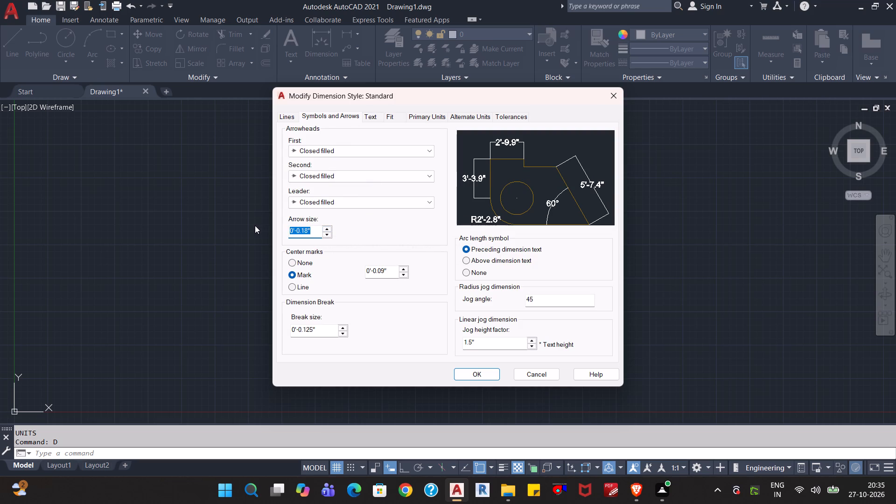
pyautogui.press('4')
pyautogui.press('Return')
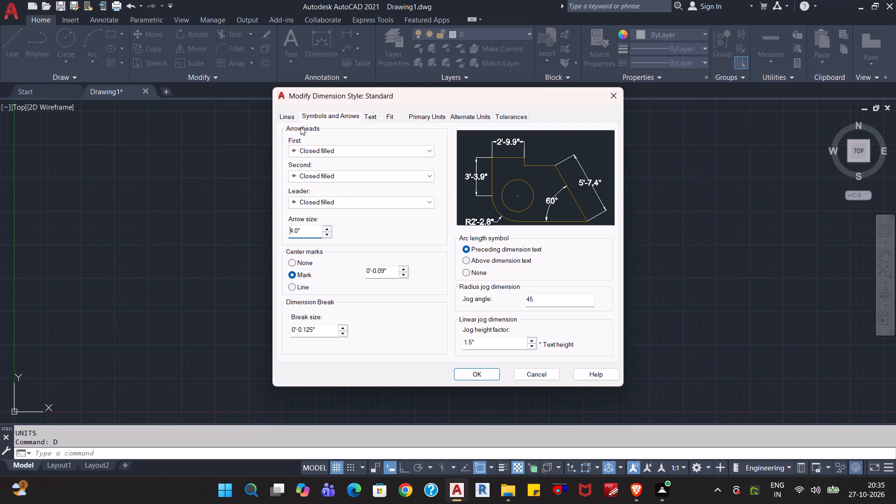
# Set the style's extension lines to extend 3" beyond the dimension lines with a 3" offset from origin, and save the style.
pyautogui.click(288, 115)
pyautogui.moveTo(585, 256); pyautogui.dragTo(586, 256)
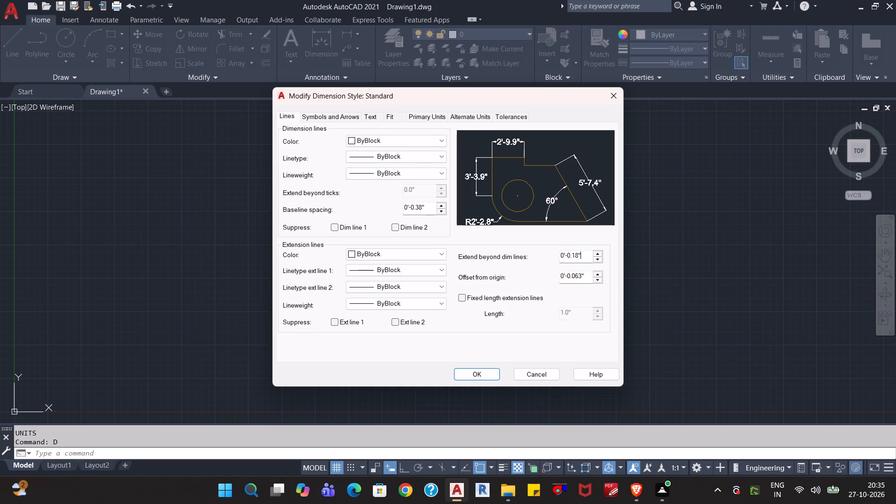
pyautogui.moveTo(586, 256); pyautogui.dragTo(534, 266)
pyautogui.press('3')
pyautogui.press('Return')
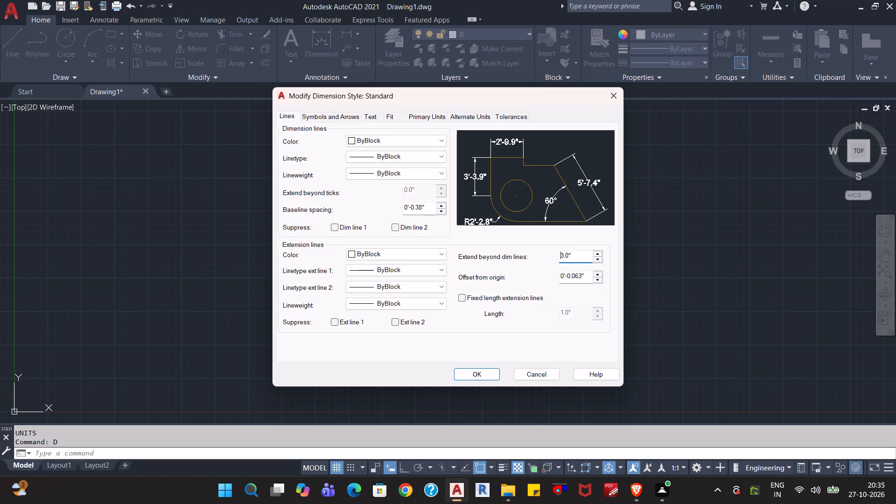
pyautogui.press('Tab')
pyautogui.press('3')
pyautogui.press('Return')
pyautogui.click(491, 376)
pyautogui.click(520, 329)
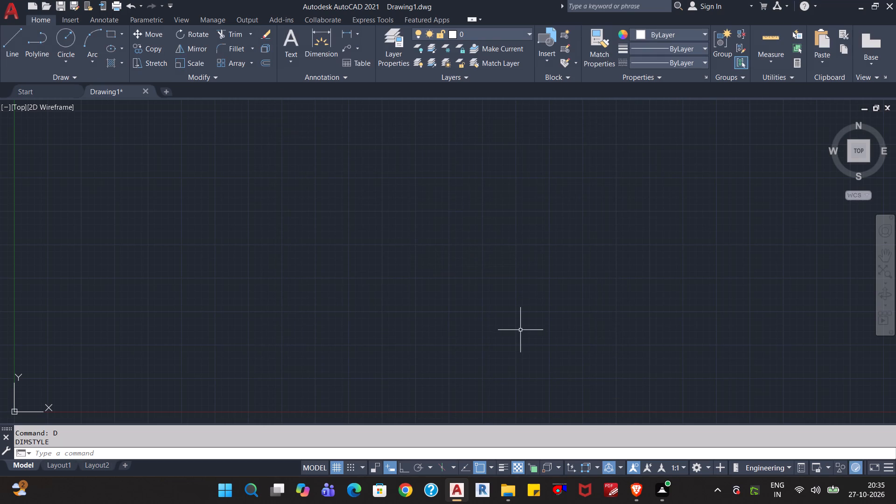
# Create a new layer named Beds in the layer properties.
pyautogui.click(400, 53)
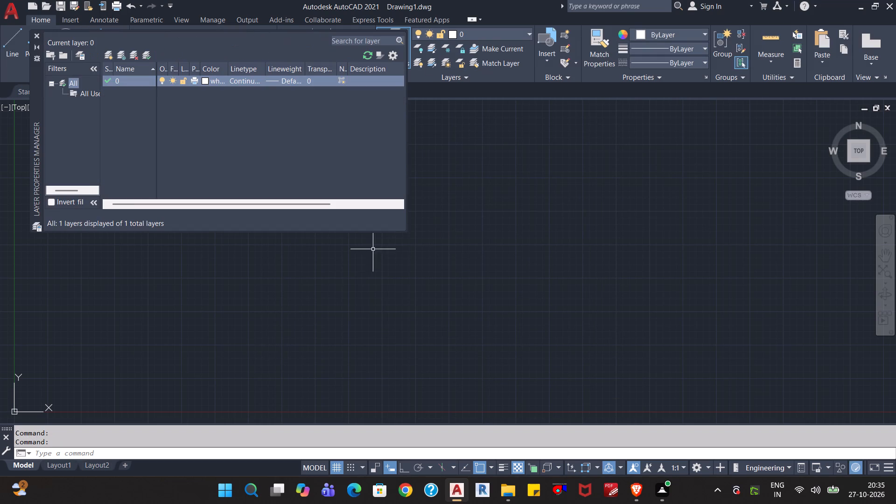
pyautogui.click(111, 52)
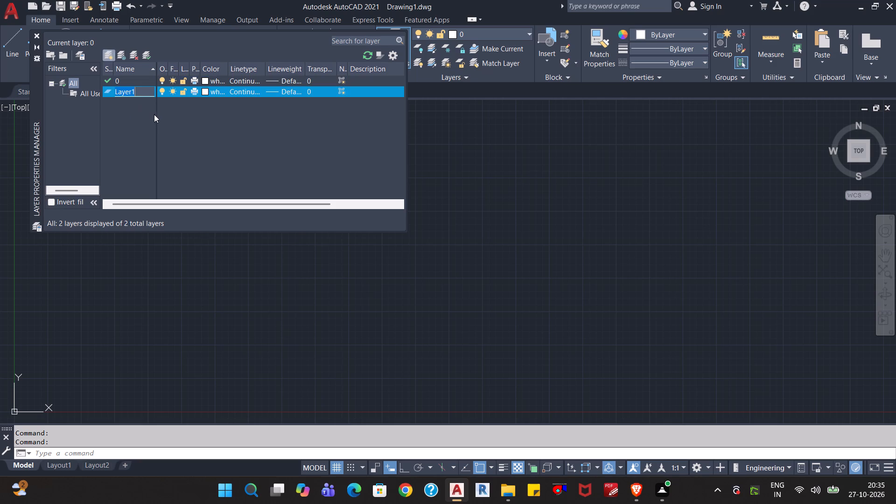
pyautogui.write('Beds')
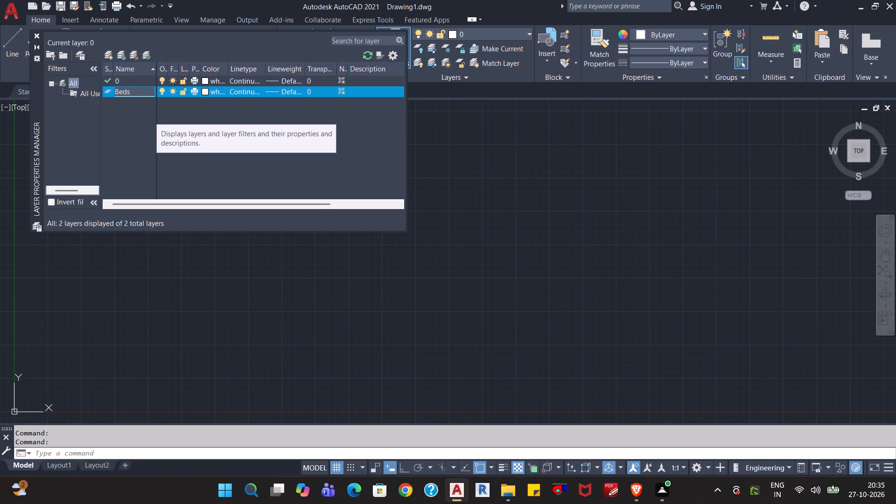
pyautogui.hotkey('alt', 'n')
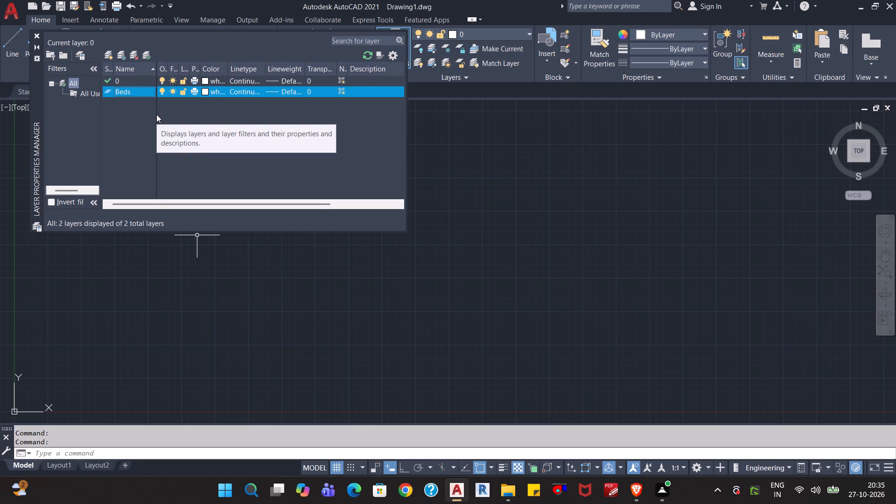
pyautogui.click(170, 125)
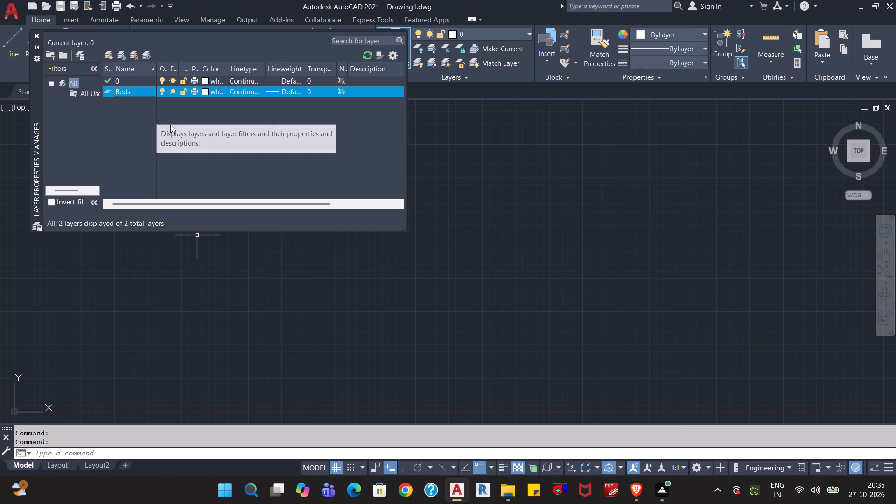
# Add a new layer named Commode.
pyautogui.hotkey('alt', 'n')
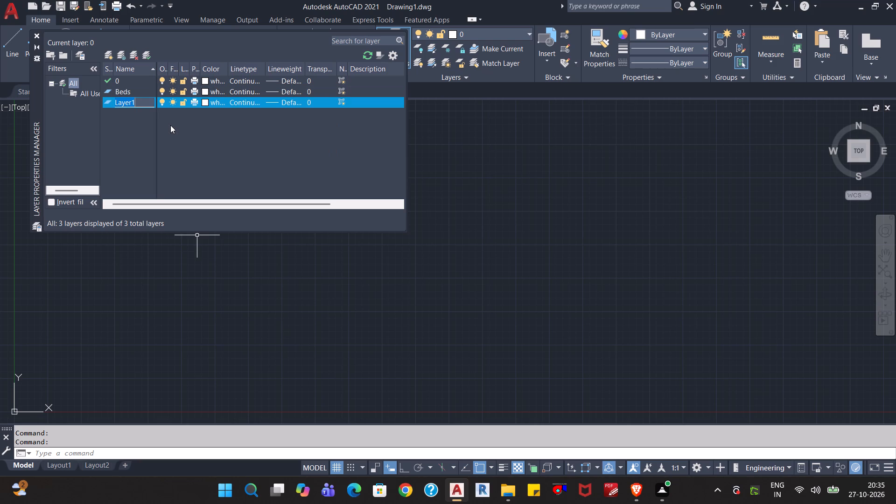
pyautogui.hotkey('shift', 'c')
pyautogui.write('ommode')
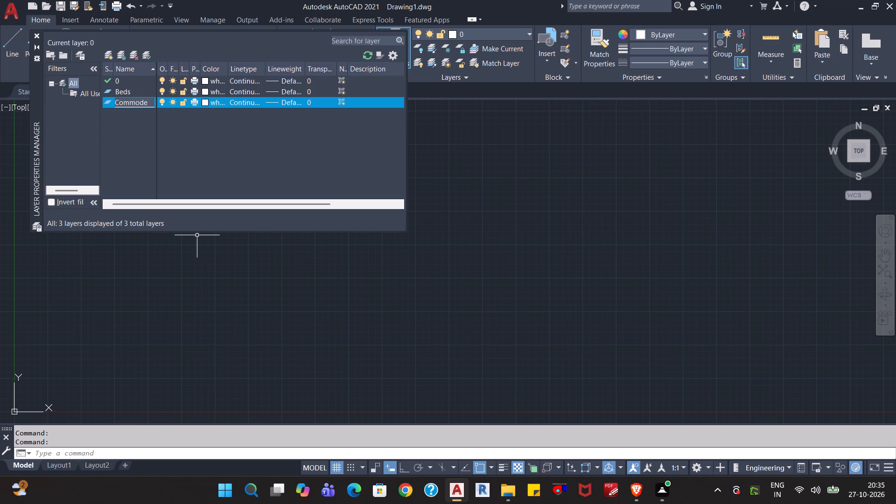
pyautogui.press('Return')
# Add a new layer named Verandah.
pyautogui.hotkey('alt', 'n')
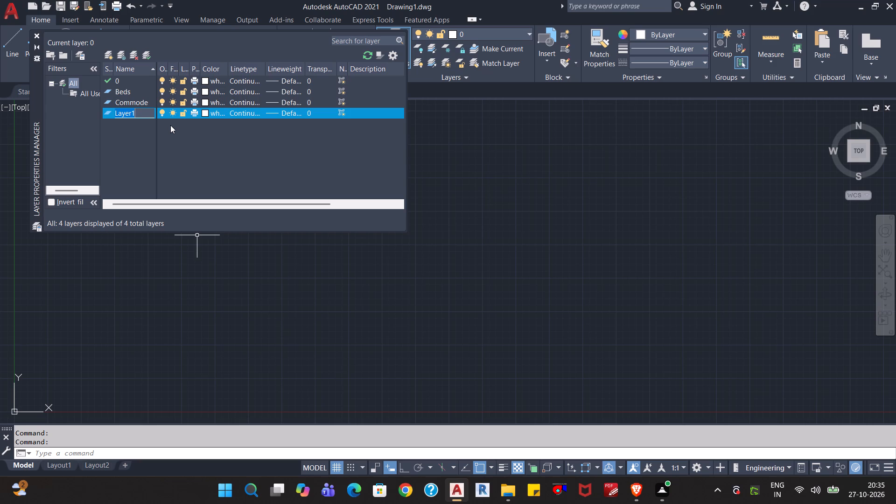
pyautogui.hotkey('shift', 'v')
pyautogui.write('eranda')
pyautogui.press('h')
pyautogui.press('Return')
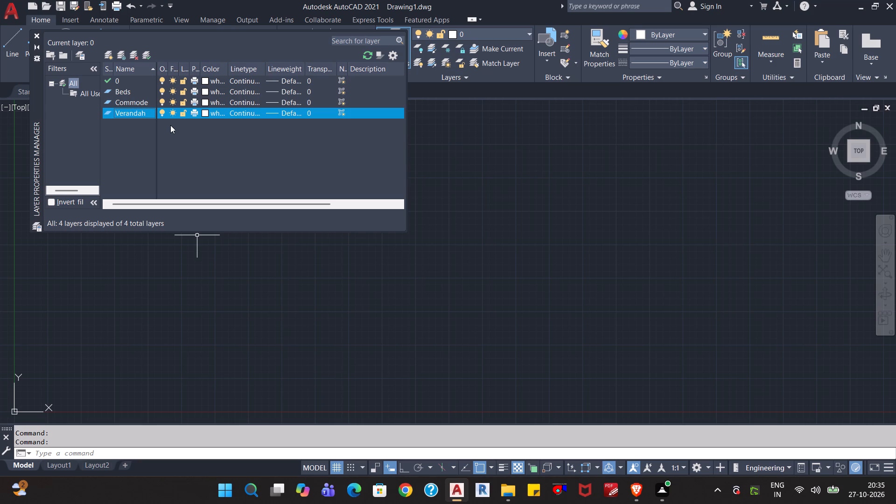
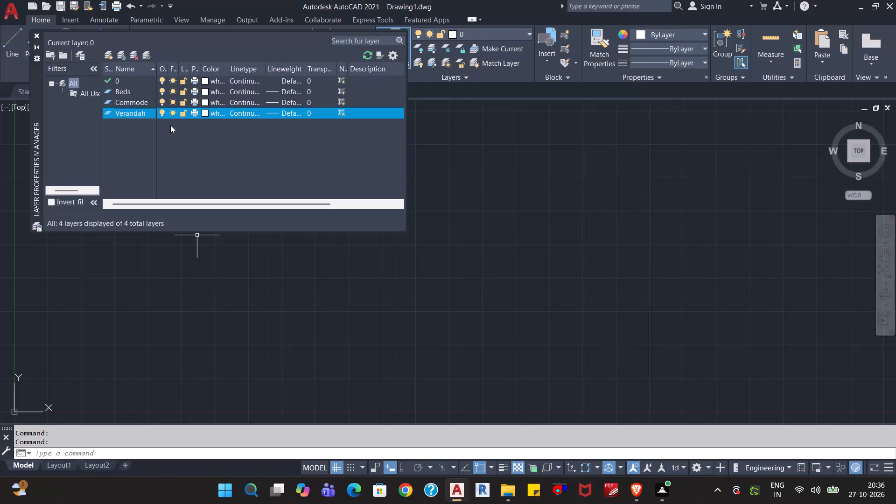
# Add a new layer named Sink to the layer list.
pyautogui.hotkey('alt', 'n')
pyautogui.write('Sinl')
pyautogui.press('BackSpace')
pyautogui.press('k')
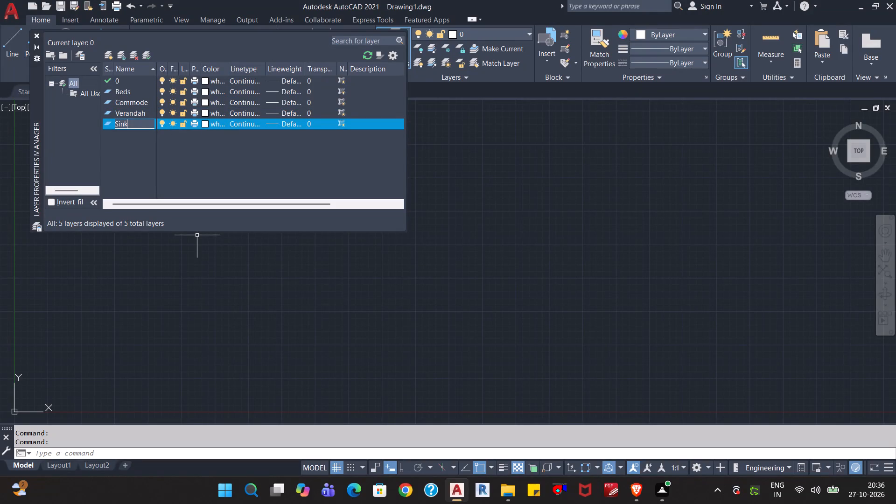
pyautogui.press('Return')
# Add a new layer named Sofa to the layer list.
pyautogui.hotkey('alt', 'n')
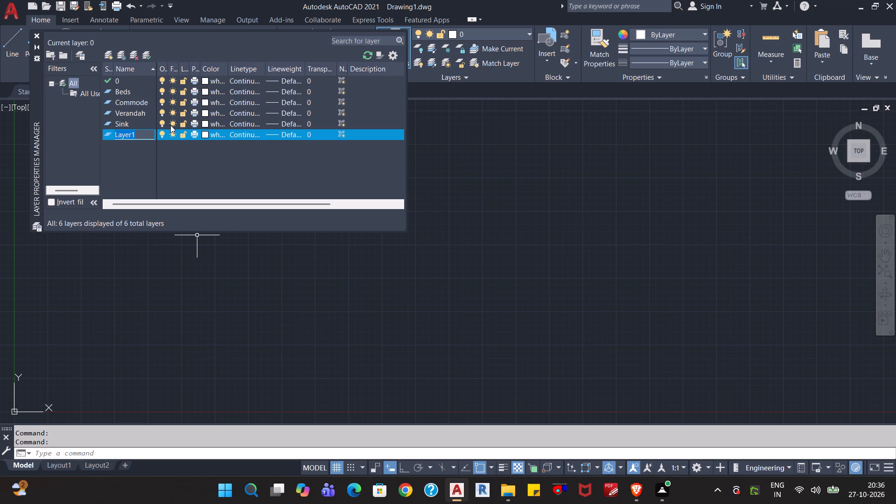
pyautogui.hotkey('shift', 's')
pyautogui.press('o')
pyautogui.write('fa')
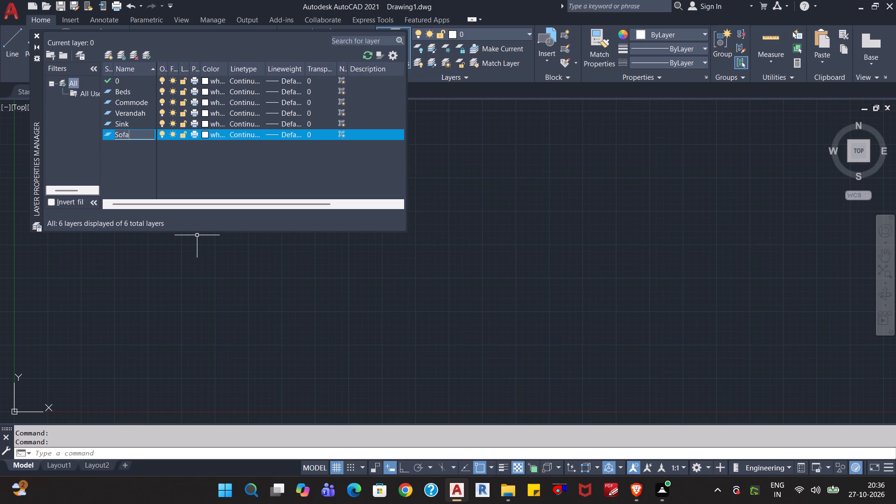
pyautogui.press('Return')
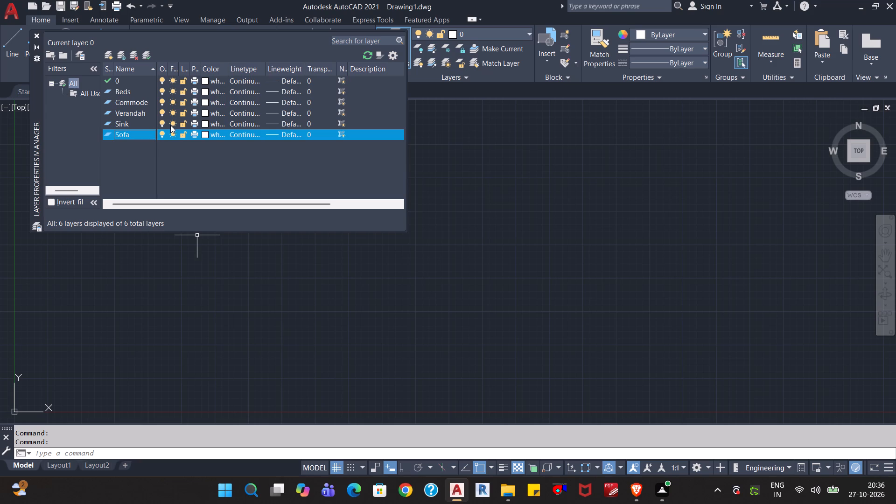
# Add a new layer named Dining Table to the layer list.
pyautogui.hotkey('alt', 'n')
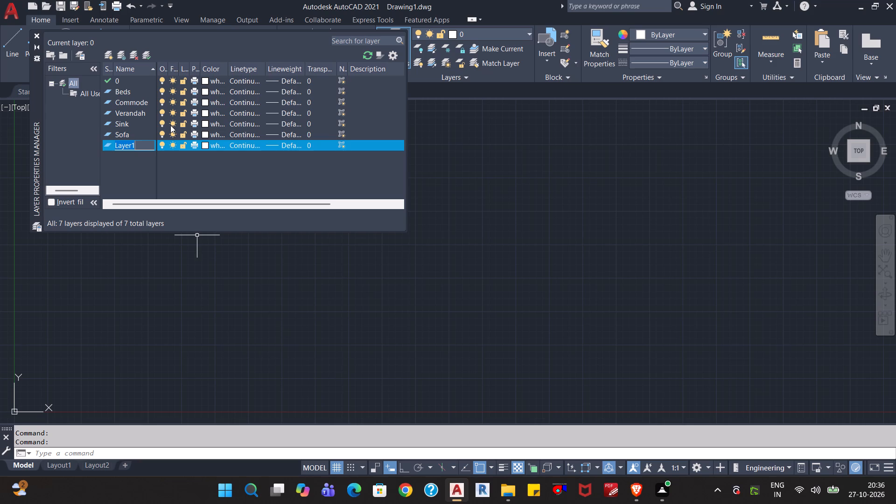
pyautogui.hotkey('shift', 'd')
pyautogui.write('ining')
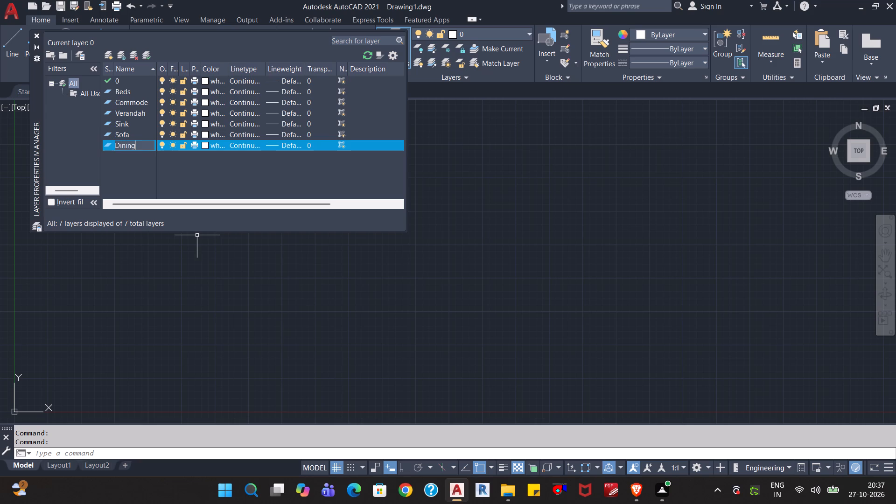
pyautogui.press('space')
pyautogui.write('Tab')
pyautogui.write('le')
pyautogui.press('Return')
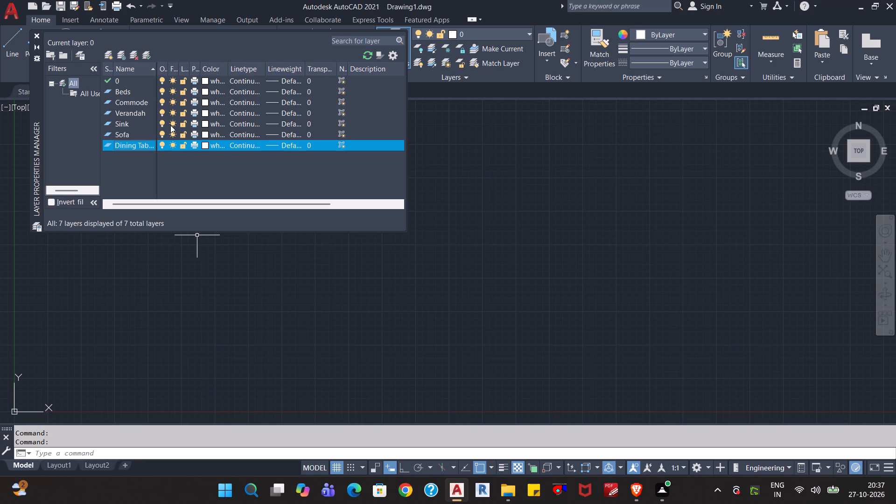
# Add a new layer named Gas Stove to the layer list.
pyautogui.hotkey('alt', 'n')
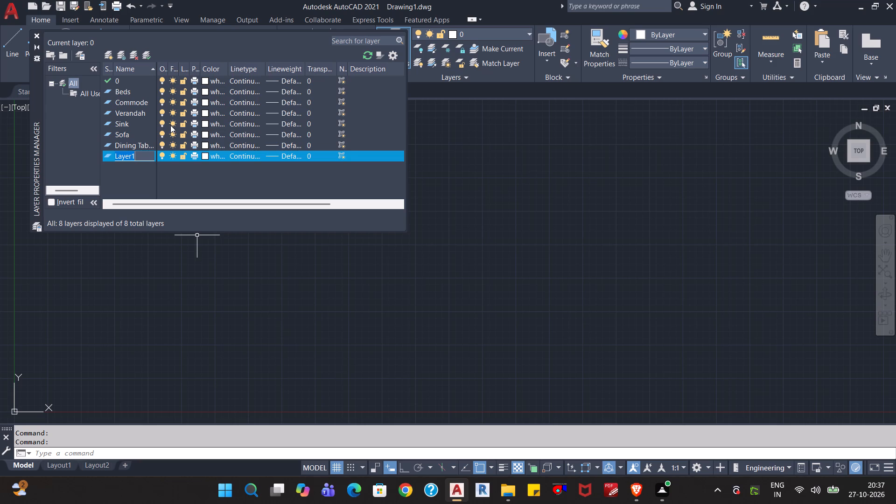
pyautogui.write('Gas')
pyautogui.press('space')
pyautogui.write('Stove')
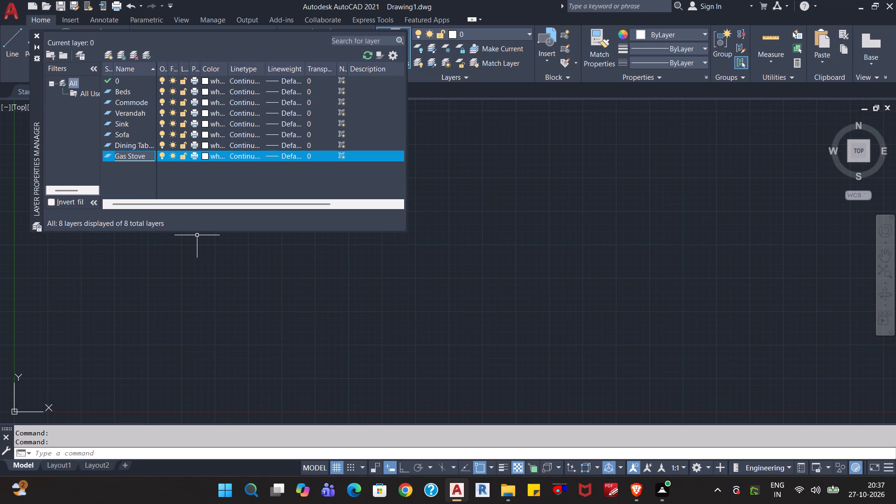
pyautogui.press('Return')
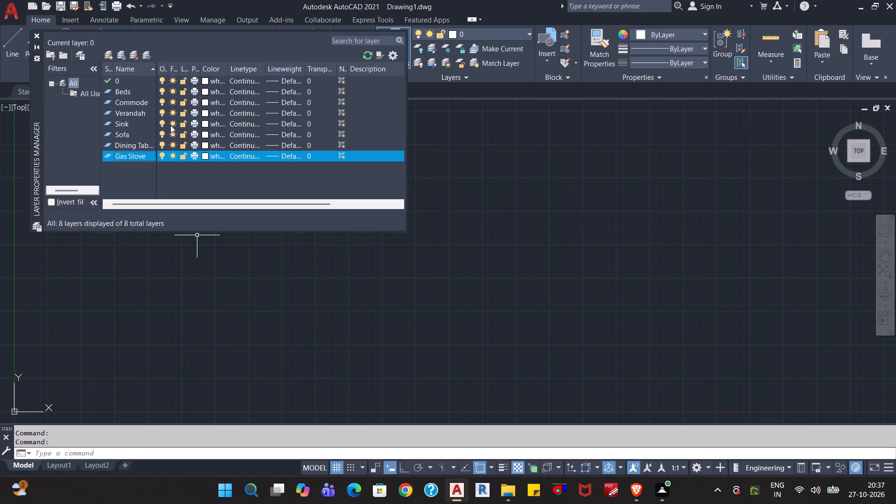
# Add a new layer named Oven to the layer list.
pyautogui.hotkey('alt', 'n')
pyautogui.write('Oven')
pyautogui.press('Return')
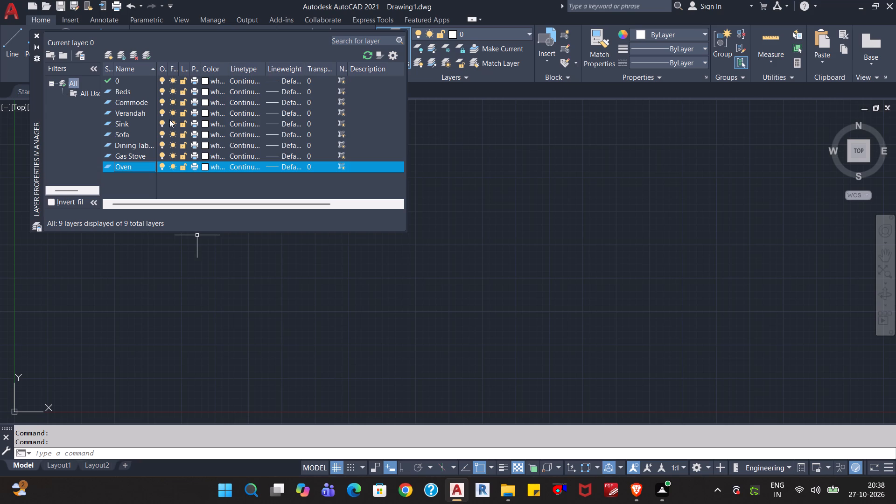
pyautogui.click(131, 188)
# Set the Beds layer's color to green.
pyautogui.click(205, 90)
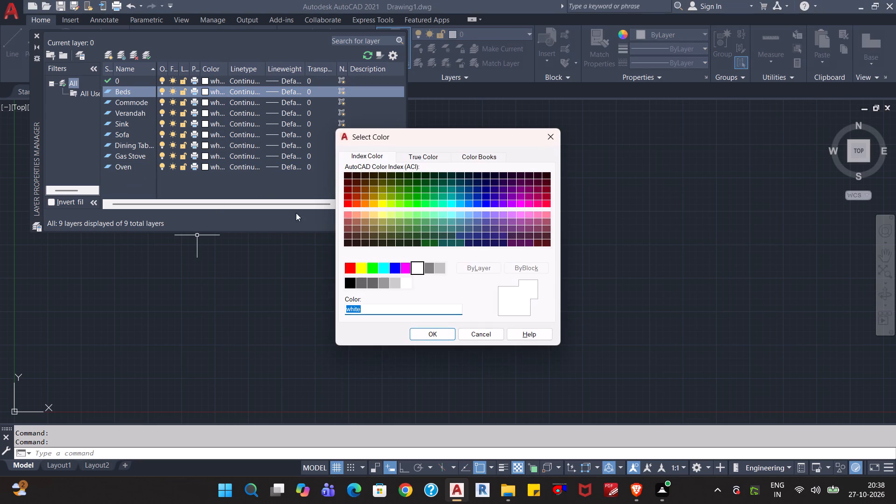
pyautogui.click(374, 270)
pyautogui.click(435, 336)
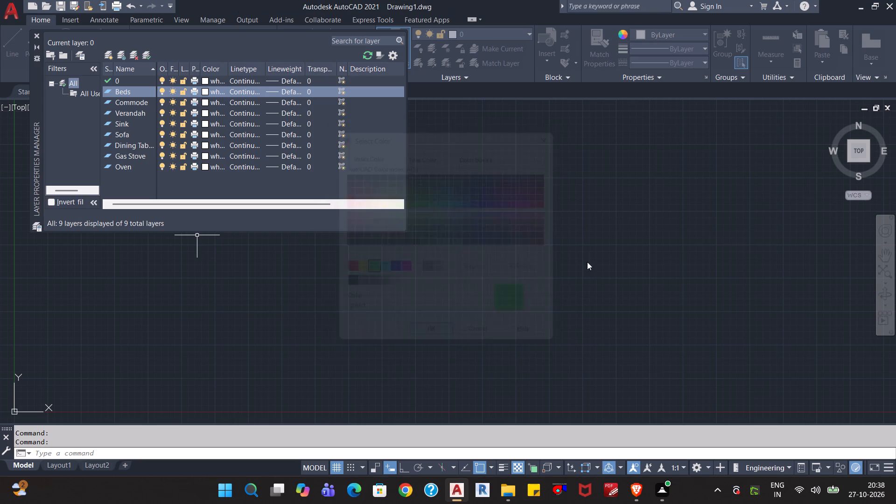
# Change the Beds layer's color to index color 64, an olive green.
pyautogui.click(205, 93)
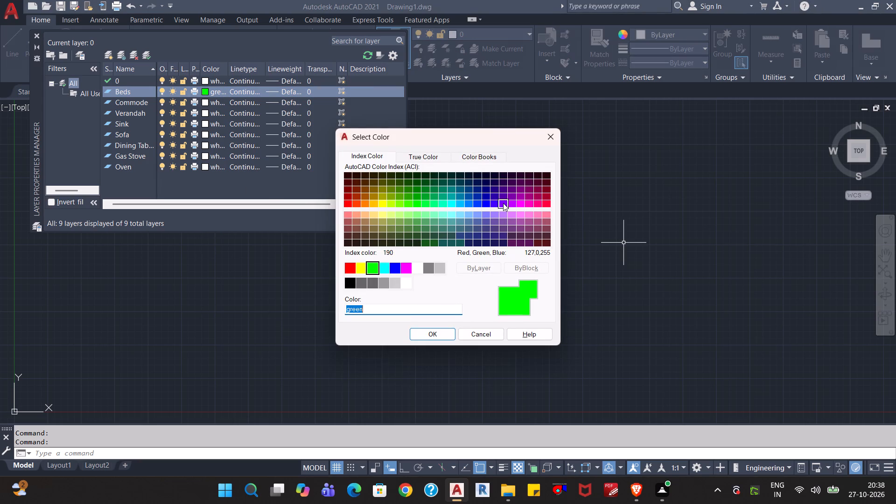
pyautogui.click(417, 184)
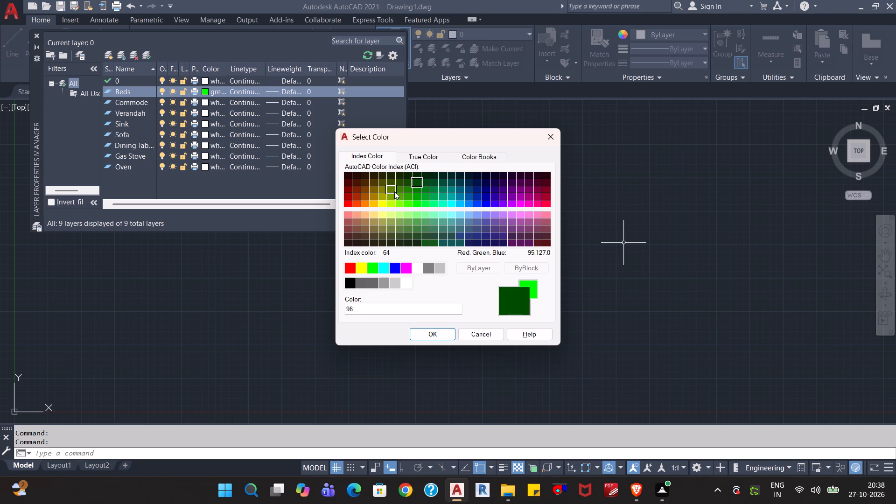
pyautogui.click(394, 189)
pyautogui.click(442, 334)
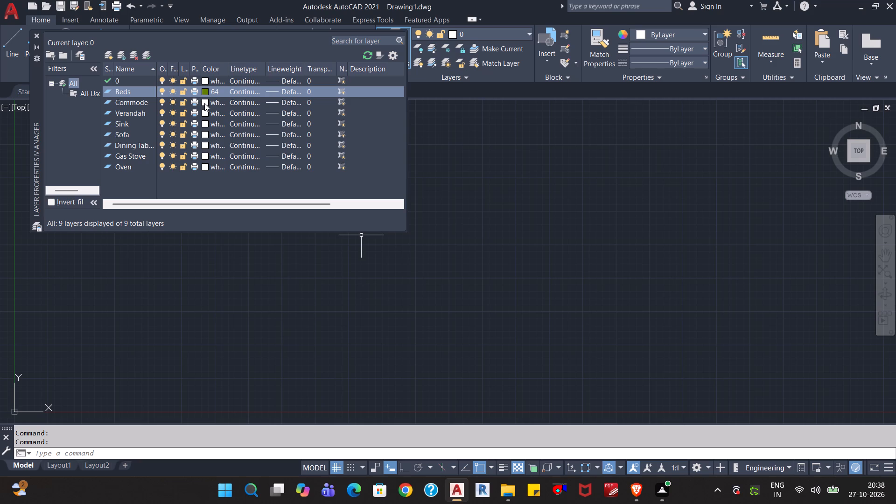
# Set the Commode layer's color to index color 232, a dark magenta-red.
pyautogui.click(204, 103)
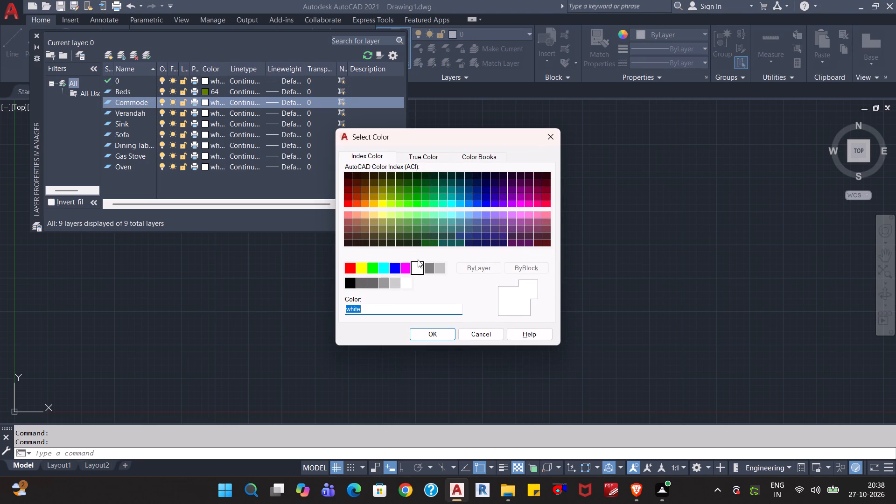
pyautogui.click(531, 197)
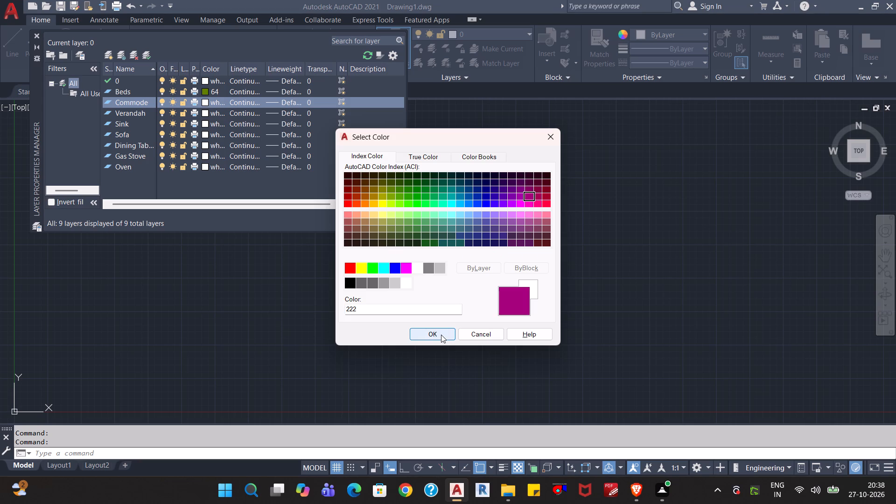
pyautogui.click(536, 197)
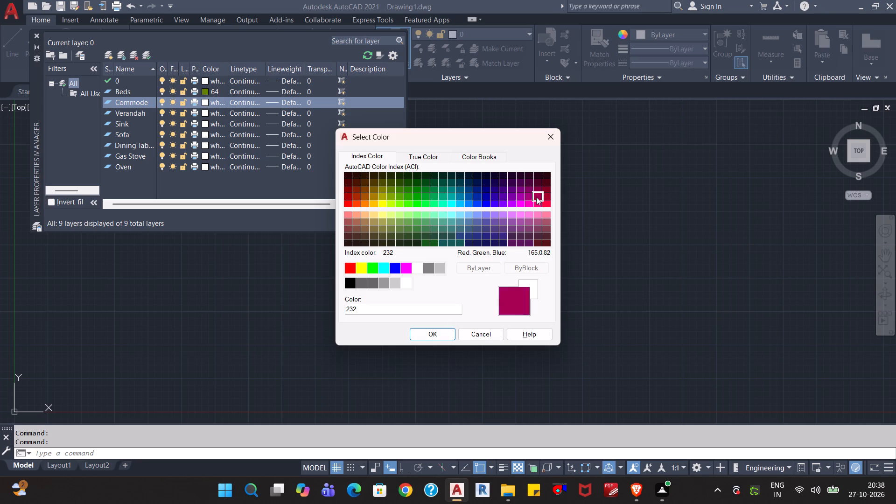
pyautogui.click(427, 334)
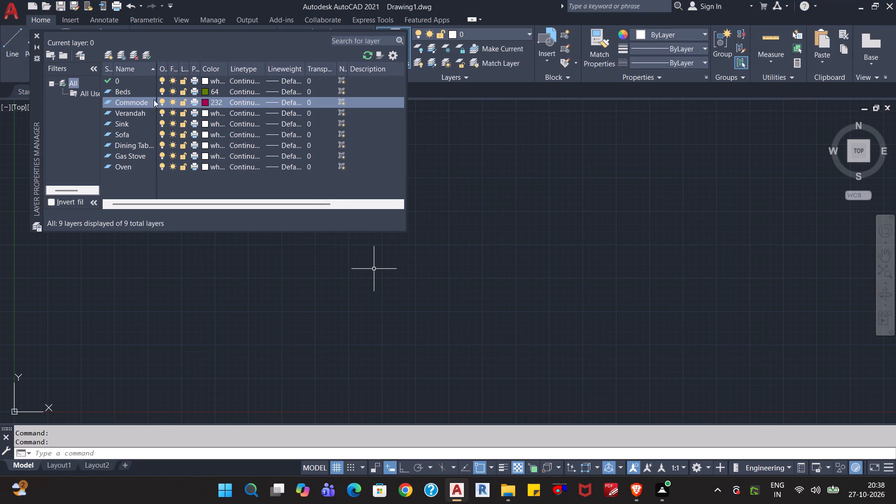
# Set the Verandah layer's color to the standard green.
pyautogui.click(206, 112)
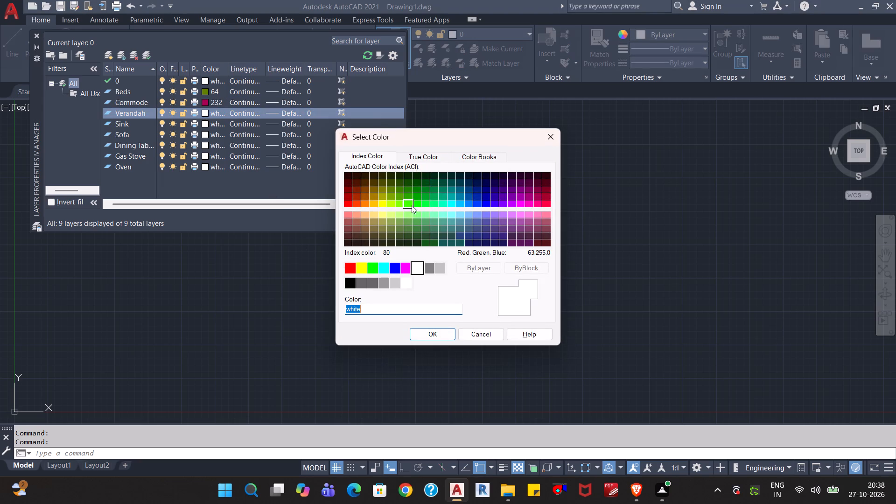
pyautogui.click(418, 202)
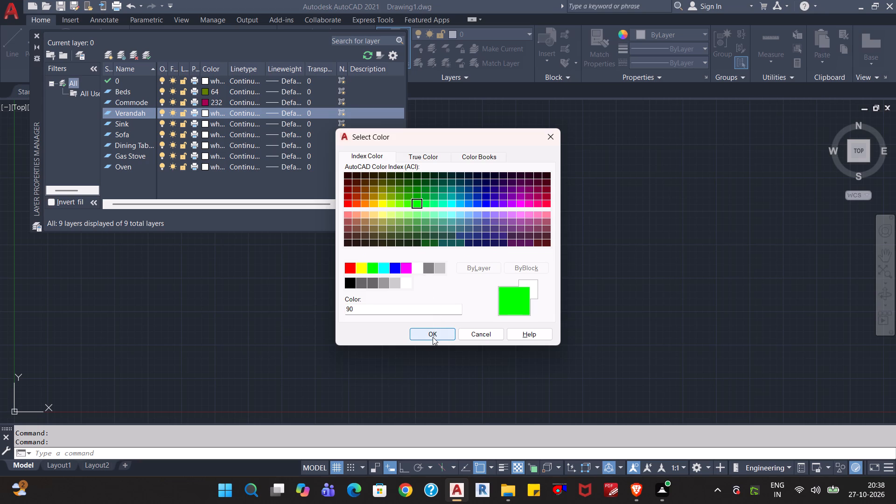
pyautogui.click(376, 271)
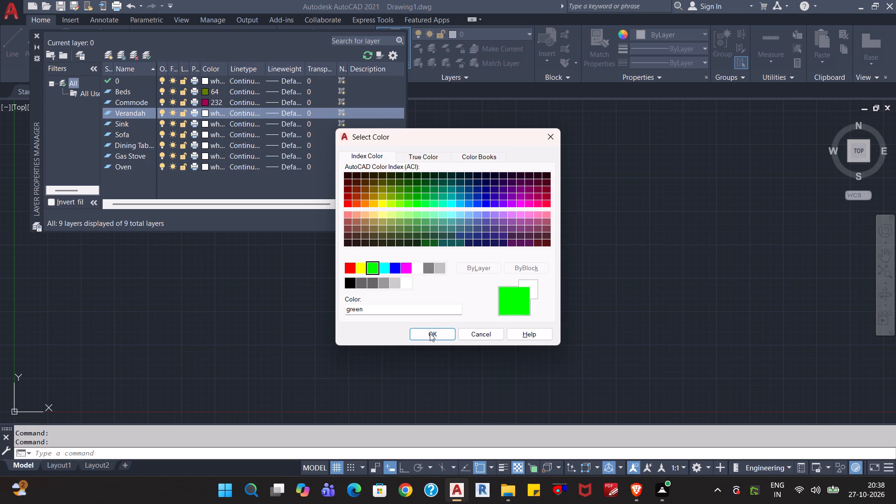
pyautogui.click(430, 333)
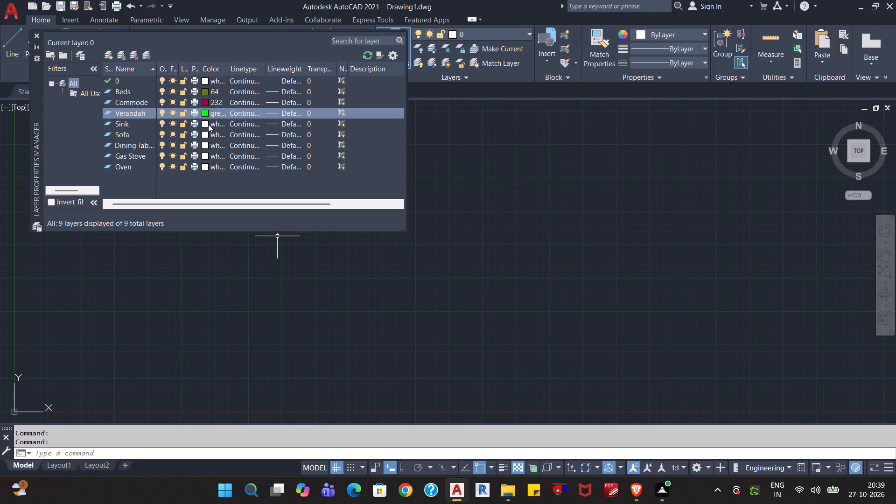
# Set the Sink layer's color to index color 21, a light salmon.
pyautogui.click(203, 123)
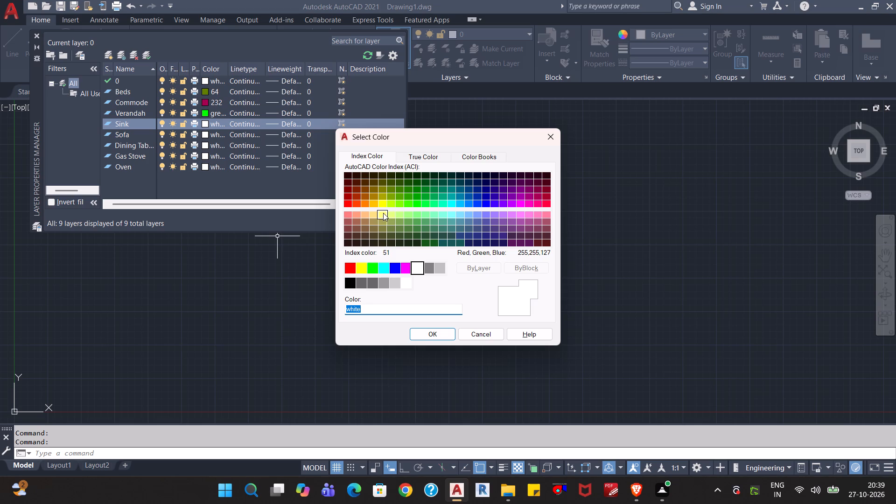
pyautogui.click(359, 214)
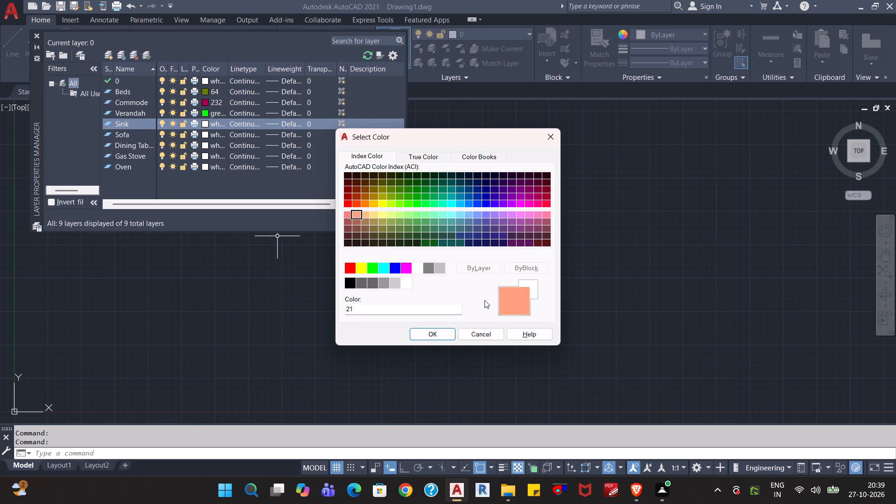
pyautogui.click(436, 337)
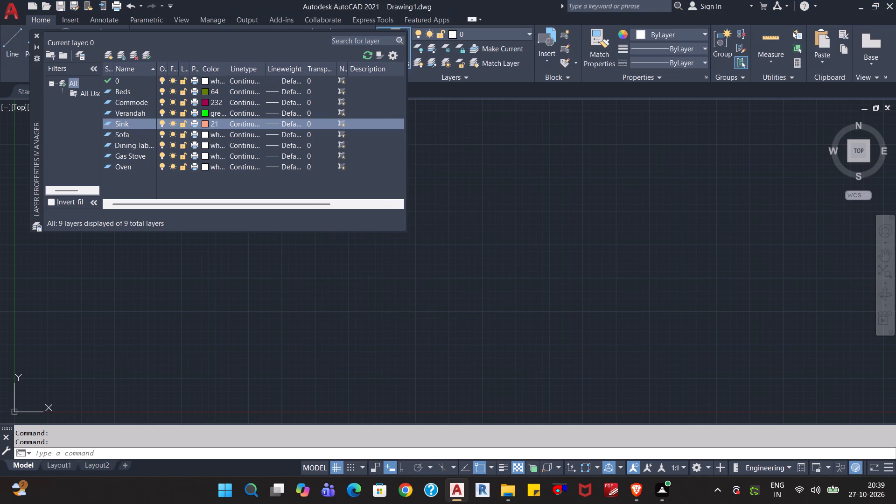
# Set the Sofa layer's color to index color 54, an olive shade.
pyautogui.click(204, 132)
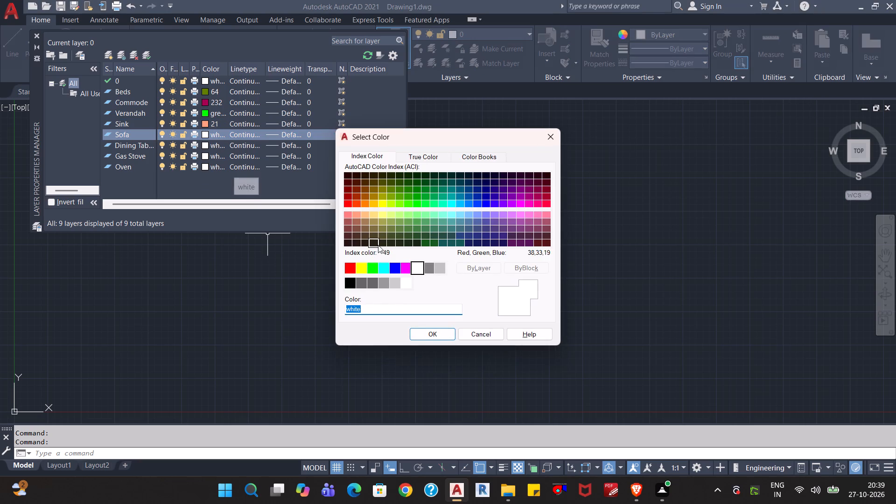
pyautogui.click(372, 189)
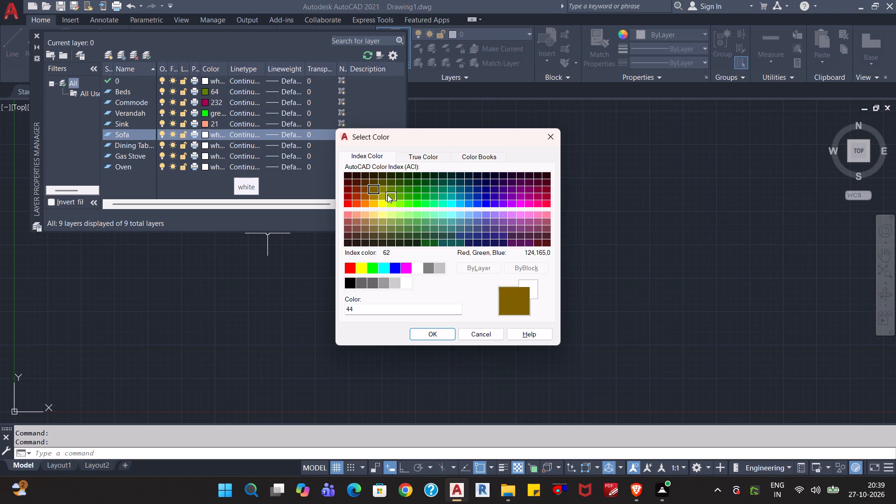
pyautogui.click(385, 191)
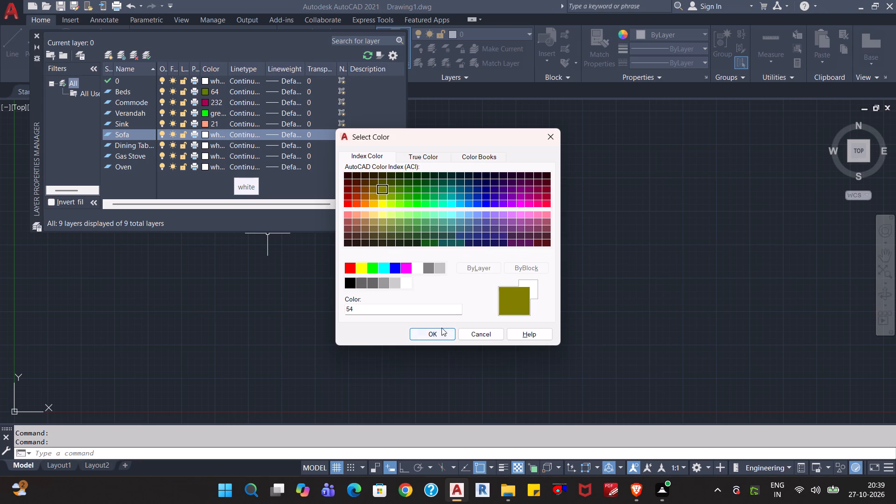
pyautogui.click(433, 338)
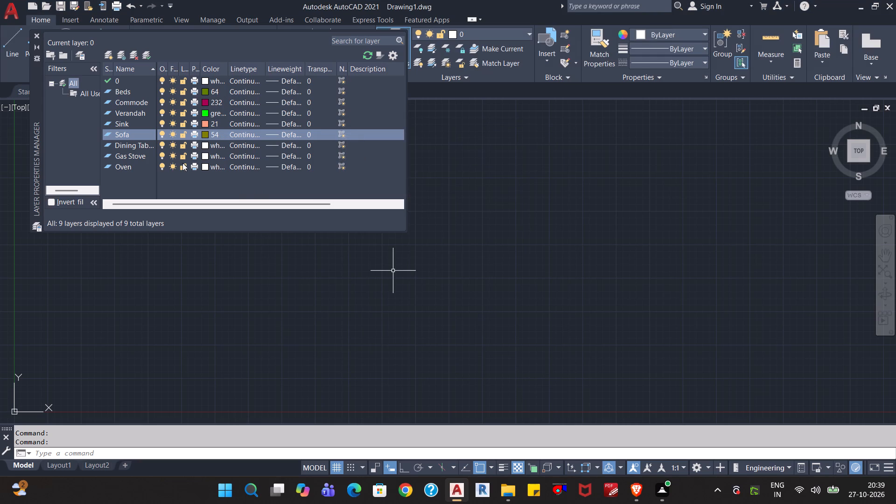
# Change the Sofa layer's color to index color 114, a medium-dark green.
pyautogui.click(206, 135)
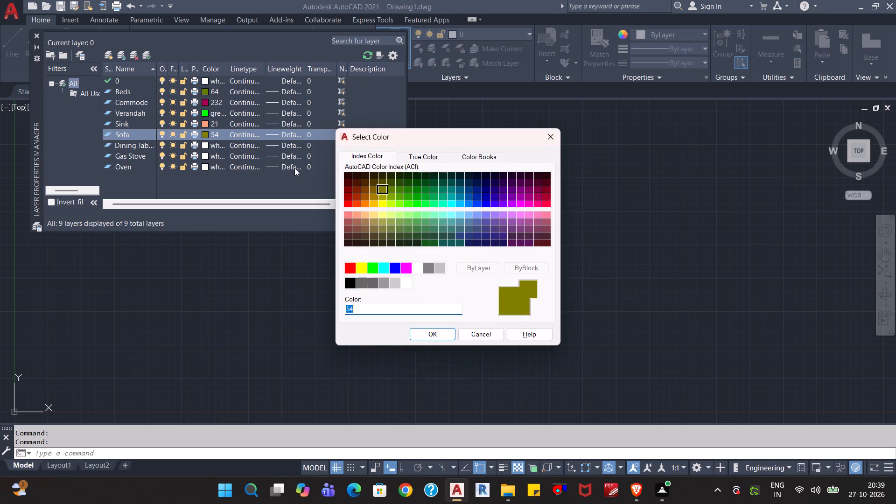
pyautogui.click(434, 188)
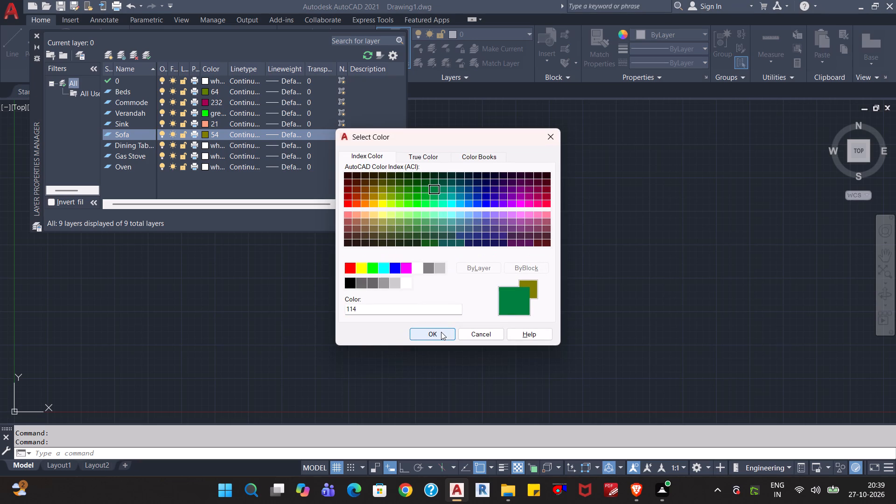
pyautogui.click(441, 332)
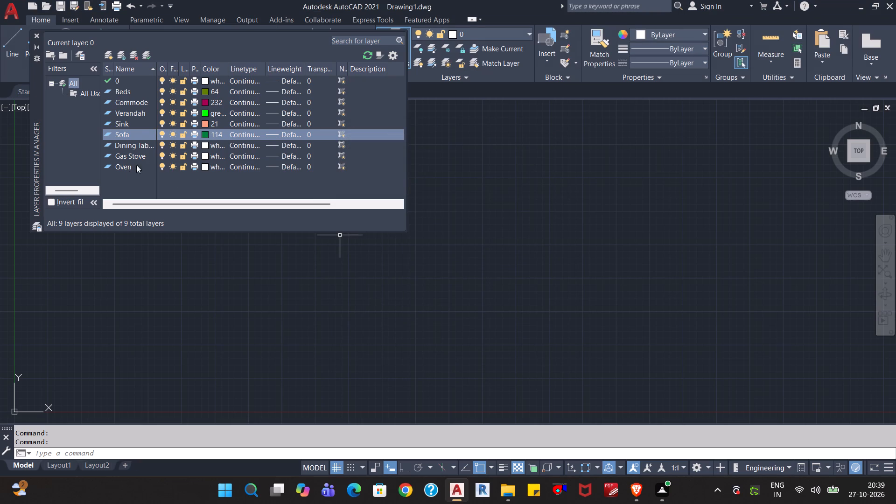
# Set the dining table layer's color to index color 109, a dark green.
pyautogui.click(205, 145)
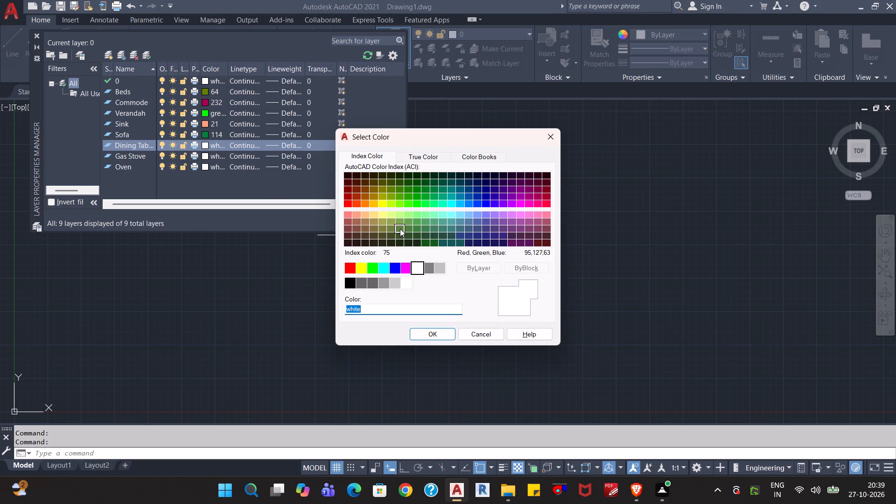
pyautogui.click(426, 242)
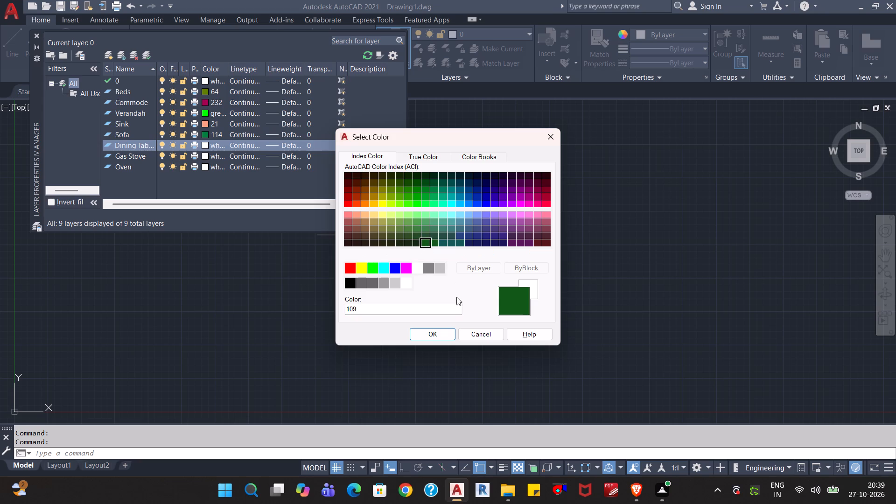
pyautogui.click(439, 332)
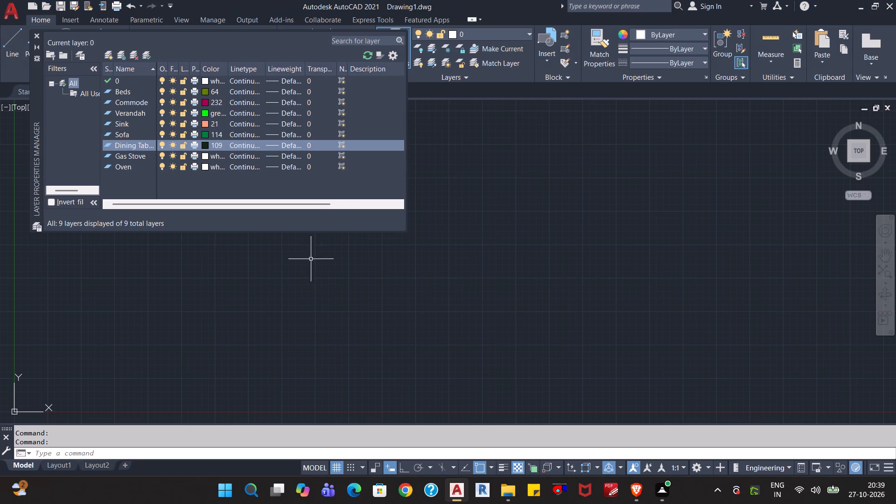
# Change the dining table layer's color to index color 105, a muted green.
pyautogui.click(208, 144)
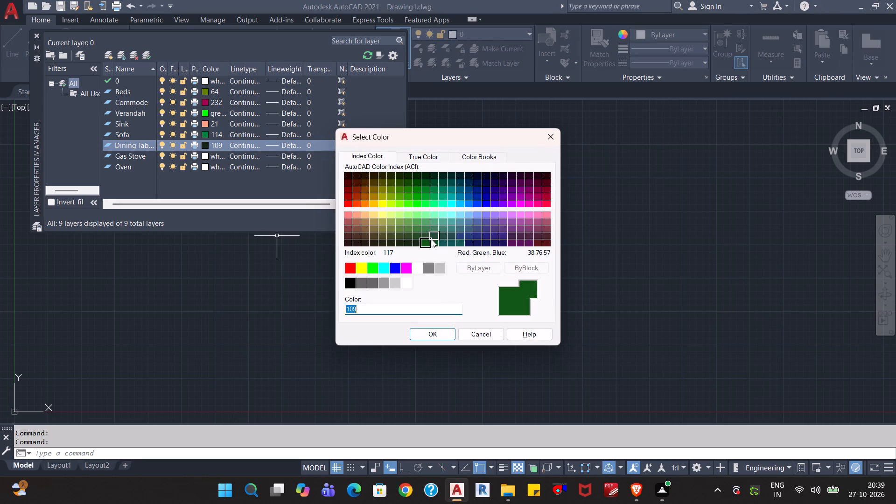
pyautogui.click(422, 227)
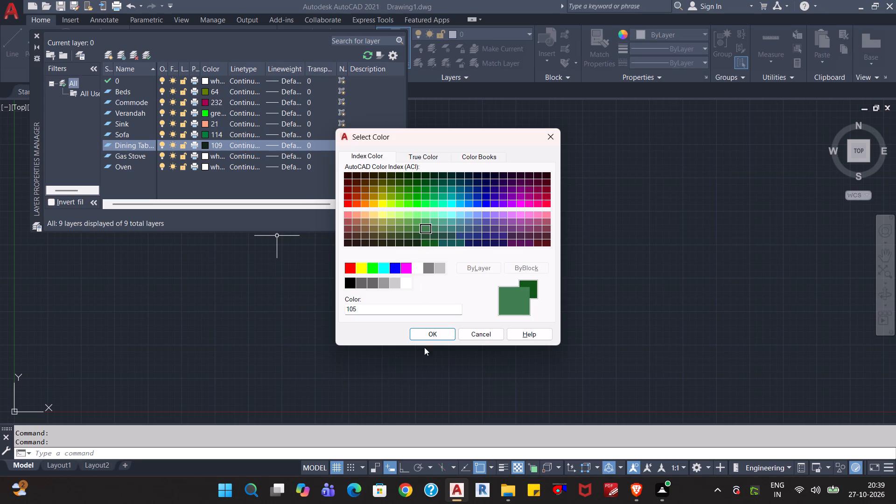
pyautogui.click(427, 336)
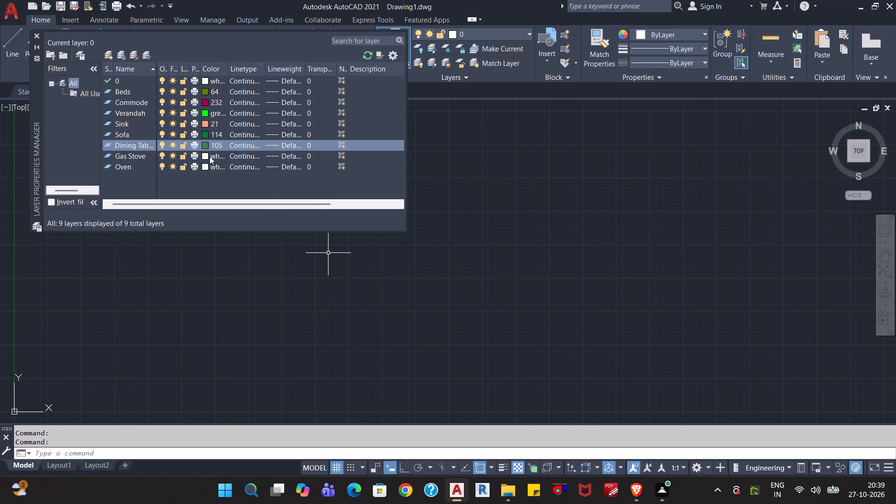
# Change the dining table layer's color to index color 155, a muted slate blue.
pyautogui.click(204, 143)
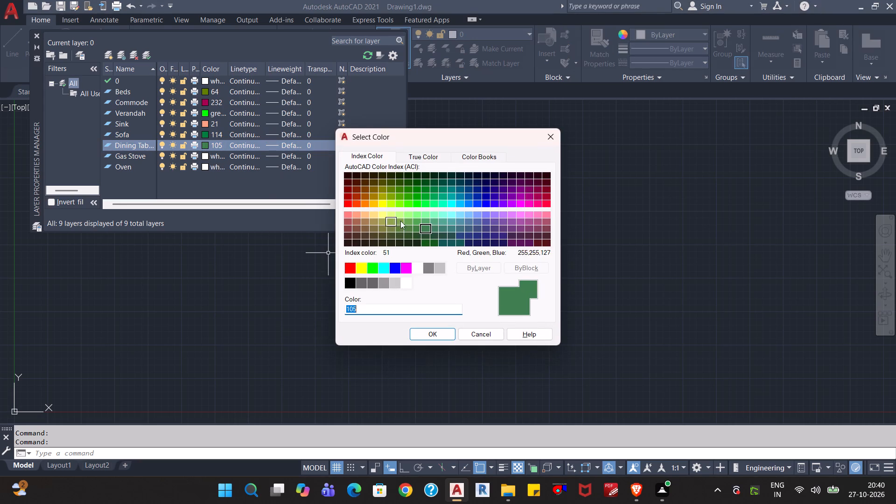
pyautogui.click(469, 232)
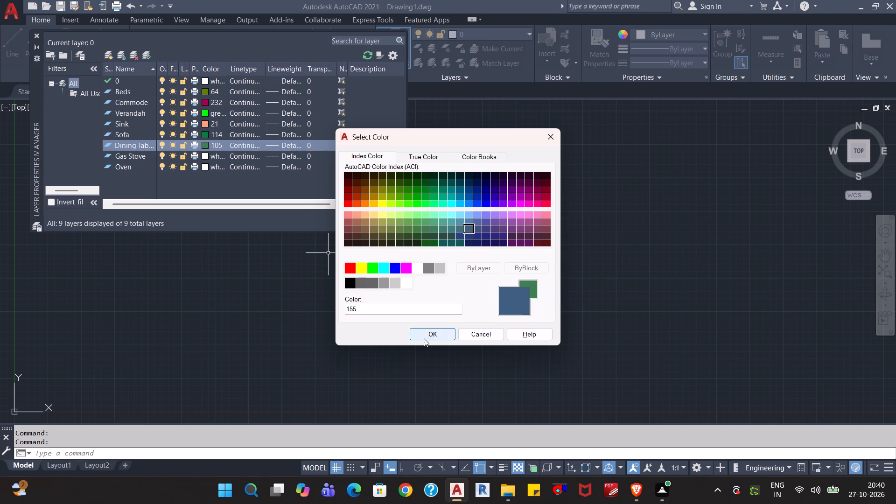
pyautogui.click(429, 330)
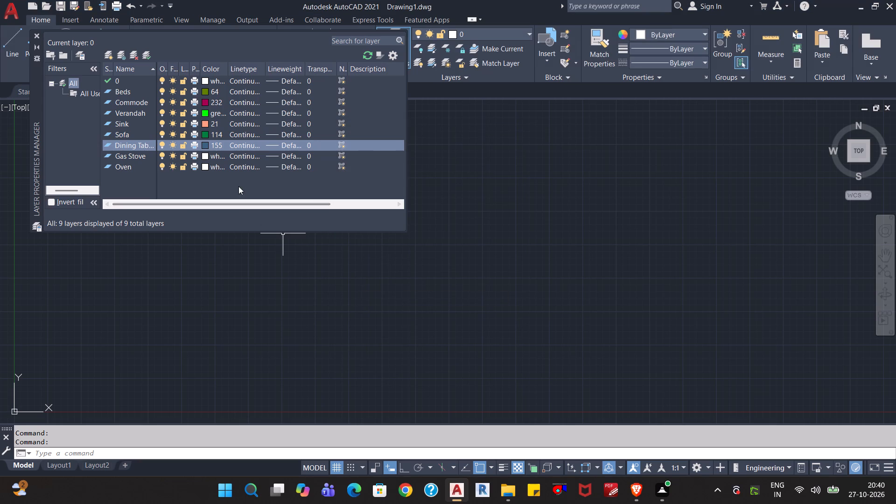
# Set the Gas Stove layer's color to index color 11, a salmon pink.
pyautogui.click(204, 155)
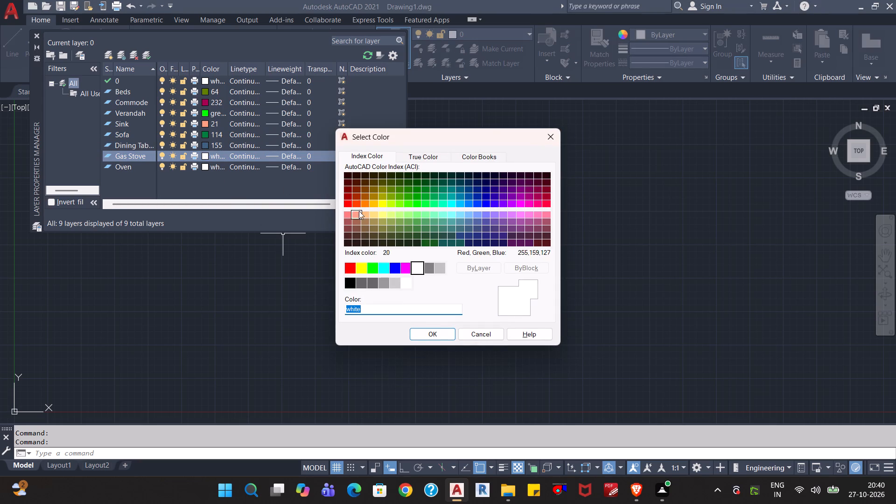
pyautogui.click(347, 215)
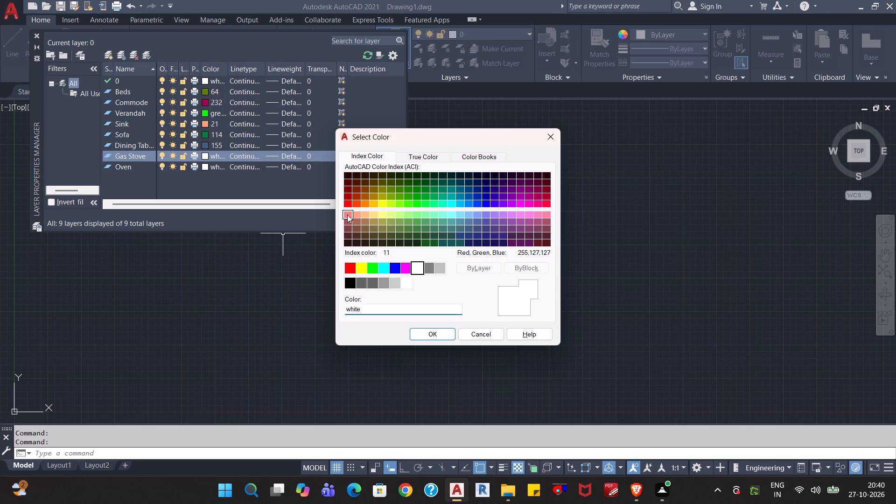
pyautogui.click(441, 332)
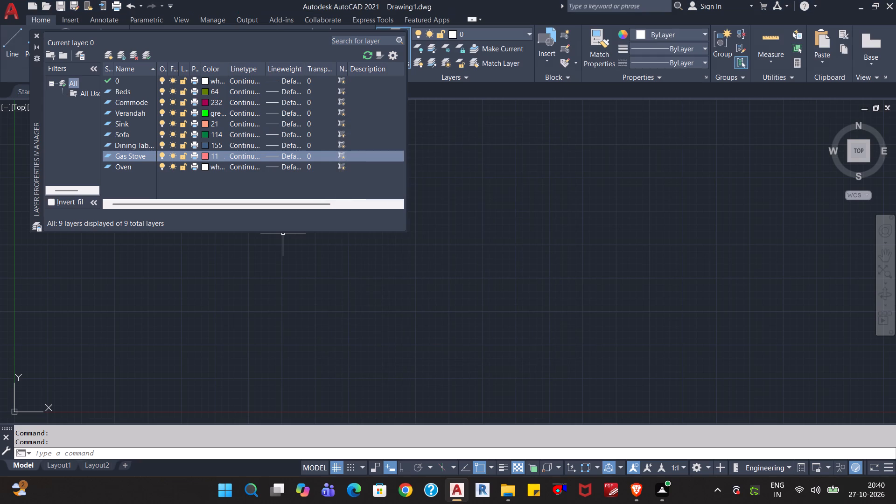
# Change the Gas Stove layer's color to index color 51, a light yellow.
pyautogui.click(203, 154)
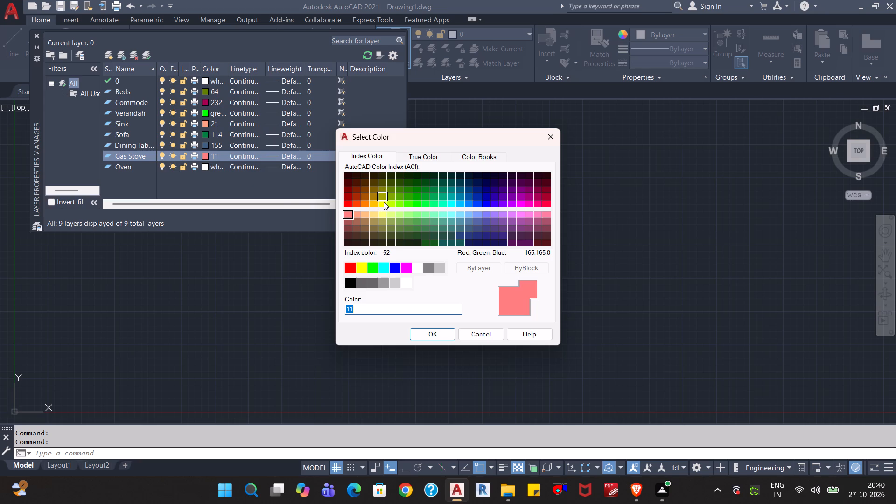
pyautogui.click(385, 214)
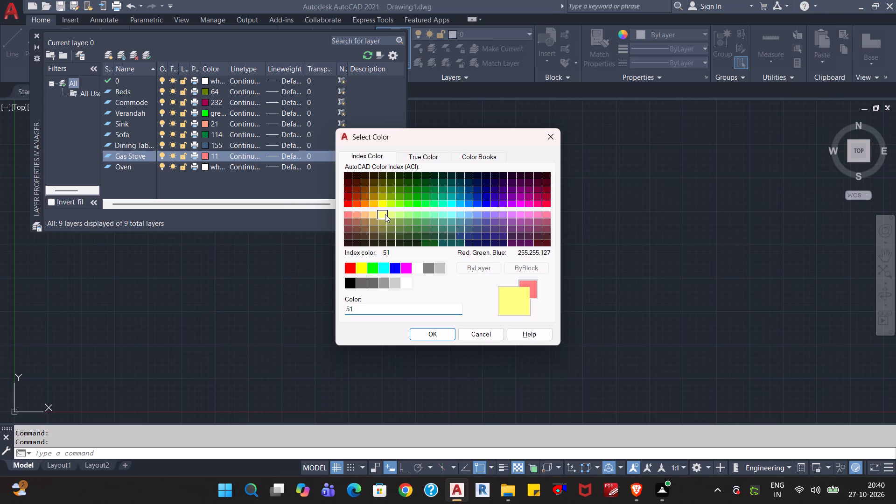
pyautogui.click(436, 333)
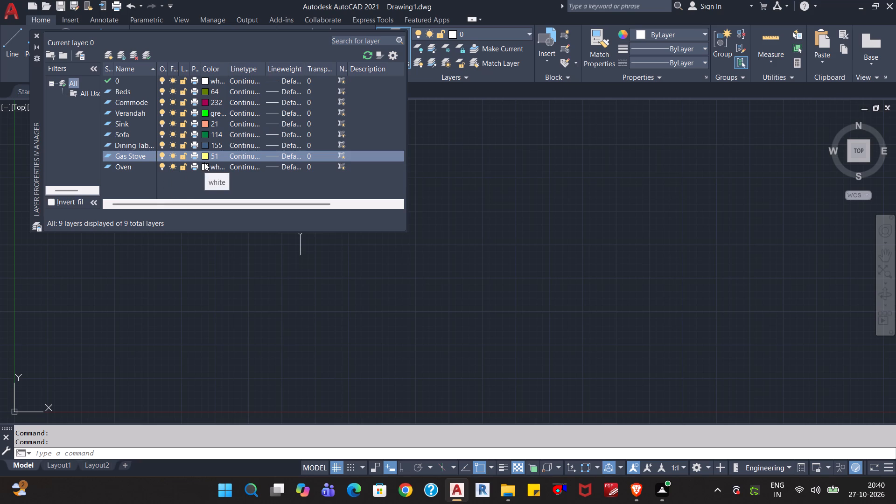
# Set the Oven layer's color to index color 51, the same light yellow as the Gas Stove layer.
pyautogui.click(203, 165)
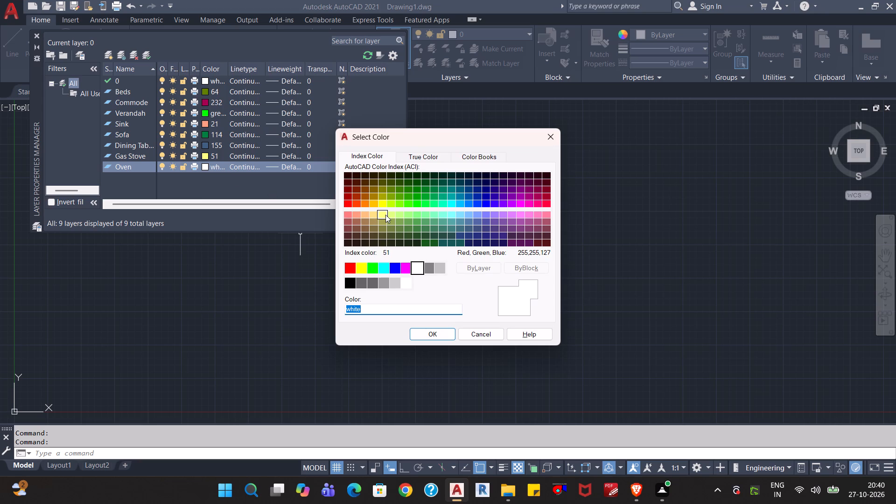
pyautogui.click(385, 215)
pyautogui.click(418, 337)
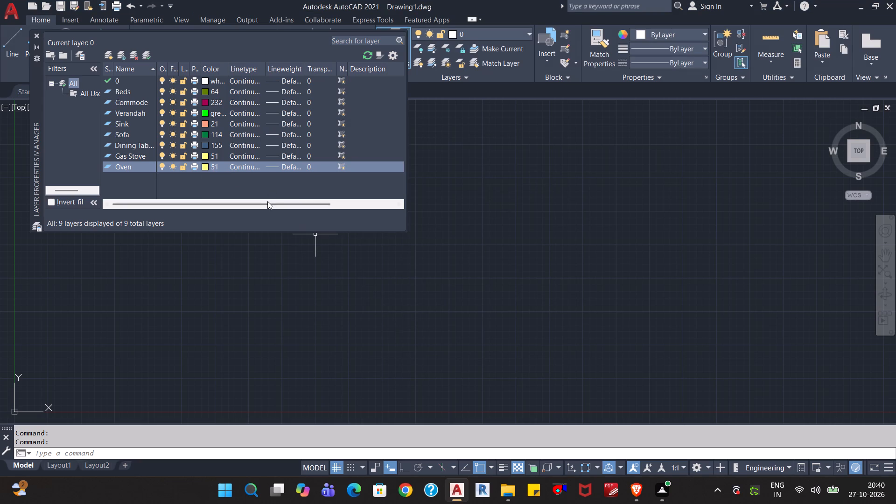
# Create a new layer below Oven and name it Doors.
pyautogui.click(260, 182)
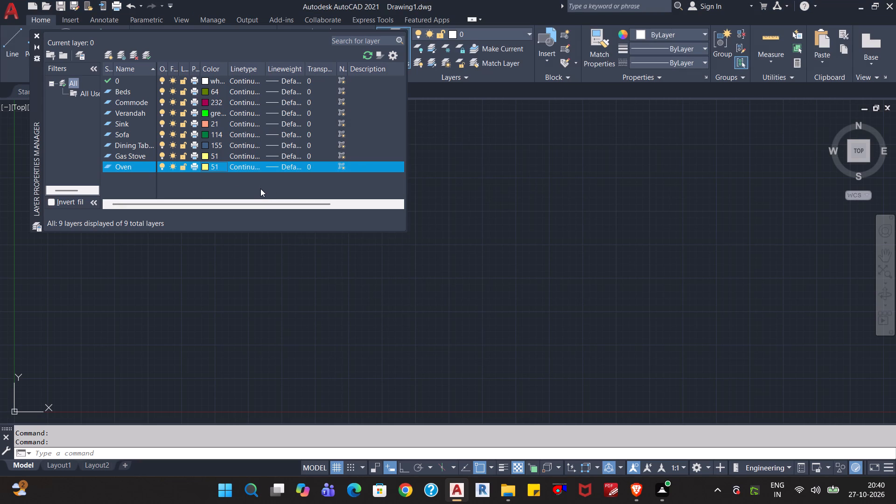
pyautogui.click(107, 50)
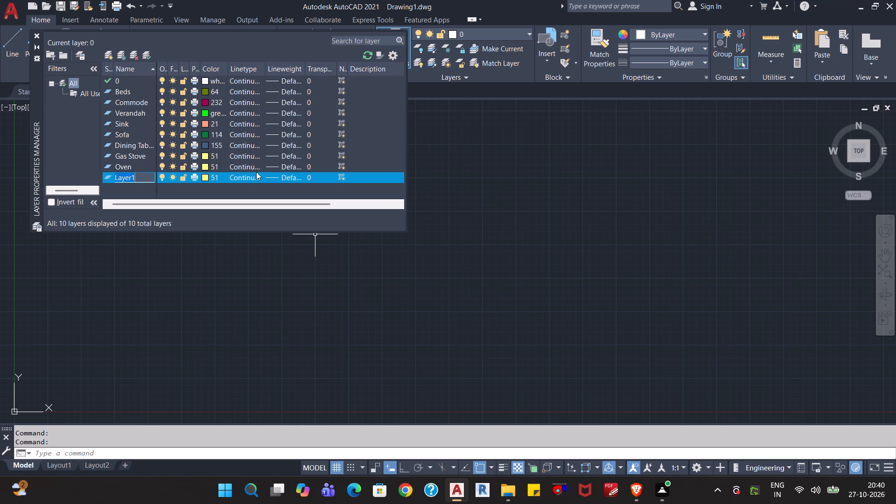
pyautogui.hotkey('shift', 'd')
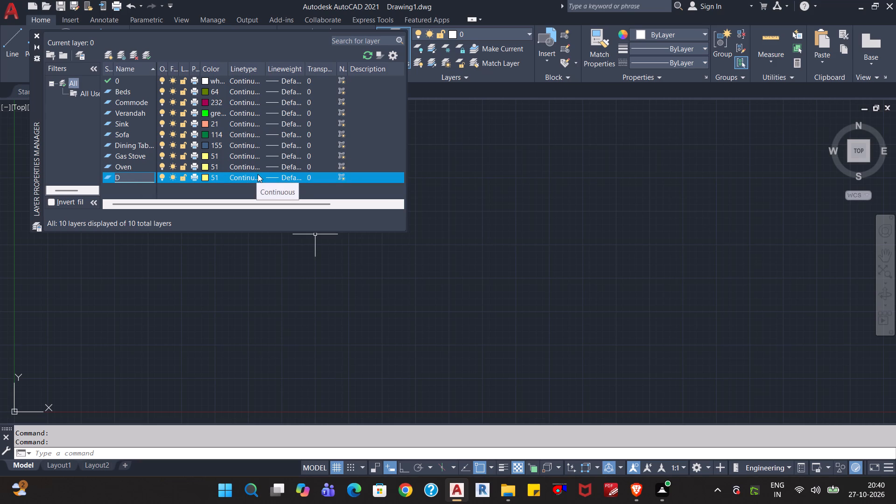
pyautogui.press('o')
pyautogui.write('or')
pyautogui.press('s')
pyautogui.press('Return')
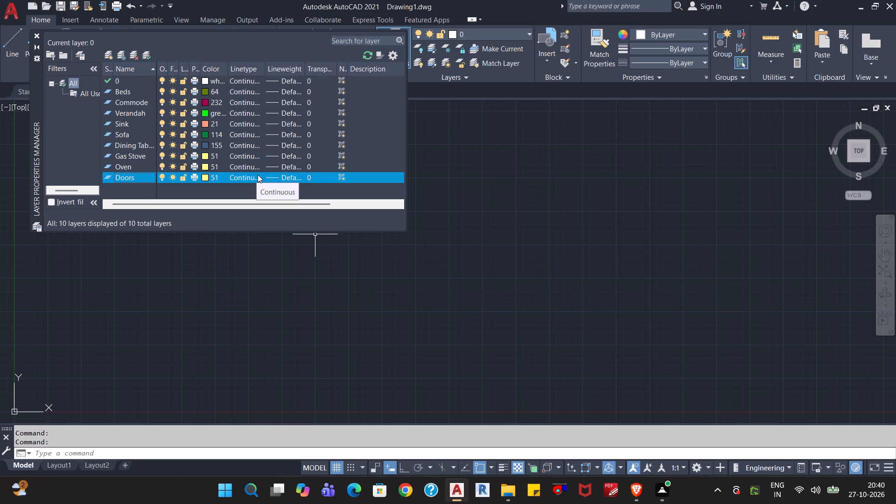
# Create another new layer and name it Windows.
pyautogui.hotkey('alt', 'n')
pyautogui.write('Windows')
pyautogui.press('Return')
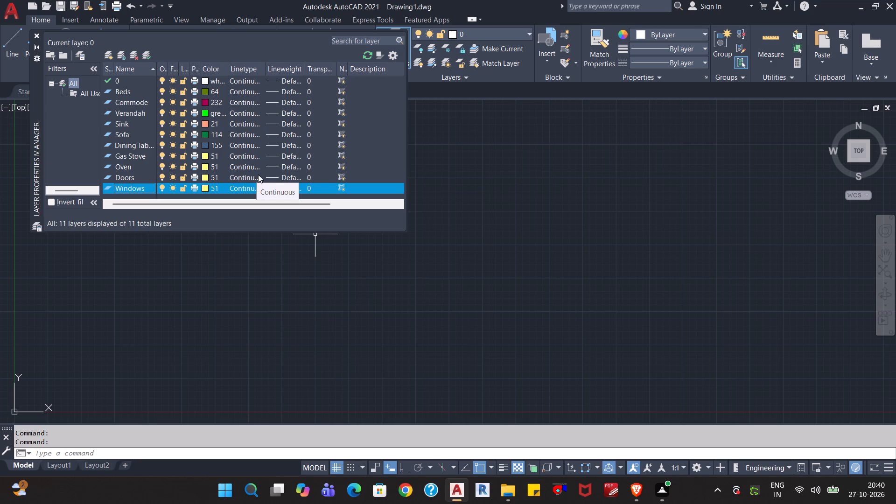
# Create another new layer and name it Ventilators.
pyautogui.hotkey('alt', 'n')
pyautogui.write('Venti')
pyautogui.write('lators')
pyautogui.press('Return')
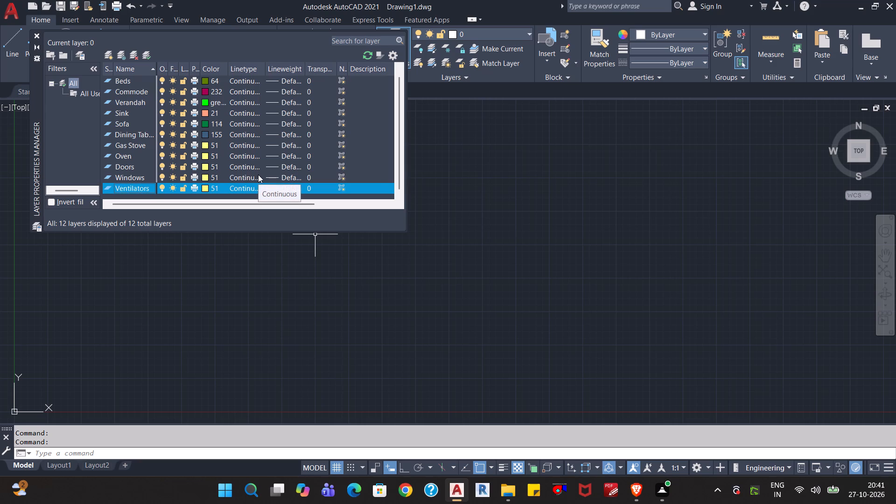
# Set the Doors layer's color to index color 34, a brown.
pyautogui.click(205, 166)
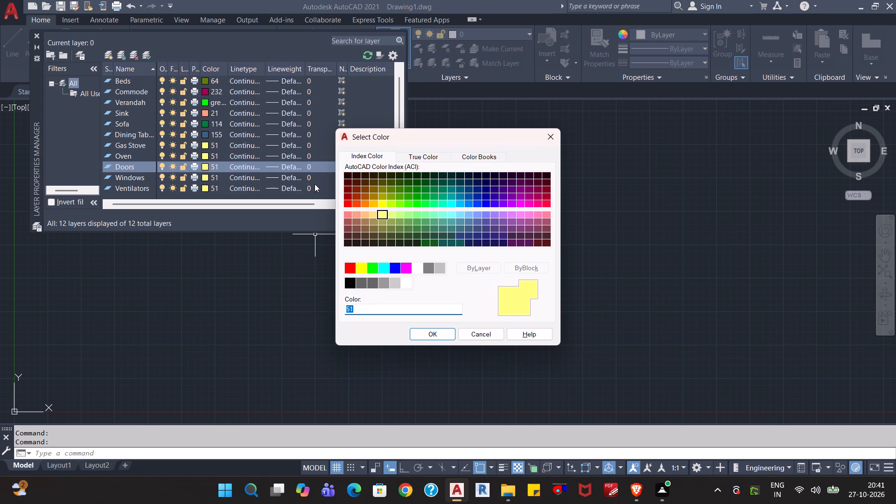
pyautogui.click(363, 189)
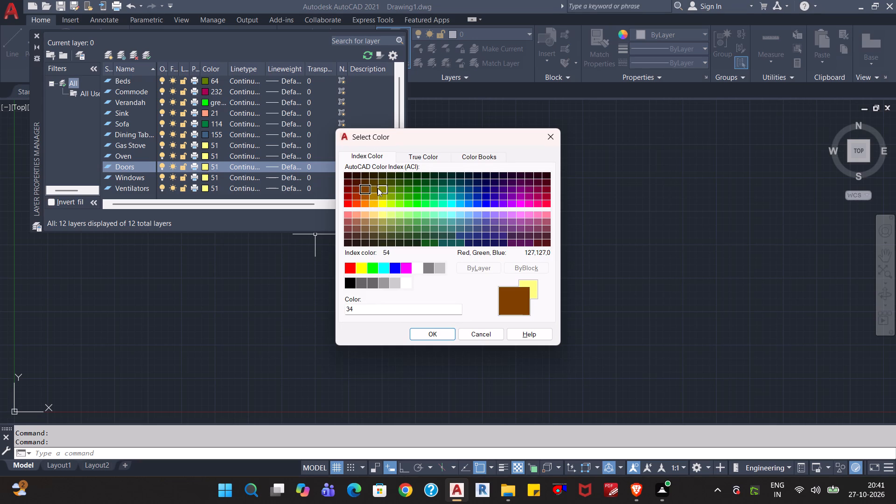
pyautogui.click(422, 333)
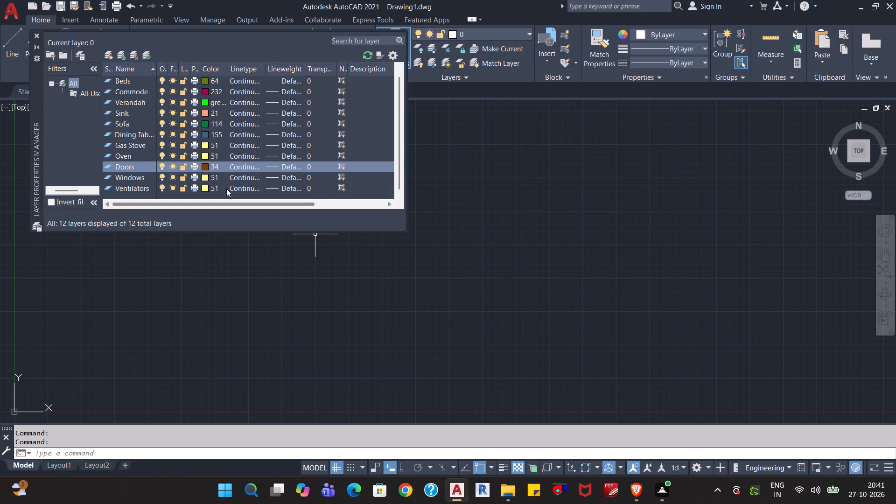
# Set the Windows layer's color to index color 160, a bright blue.
pyautogui.click(204, 177)
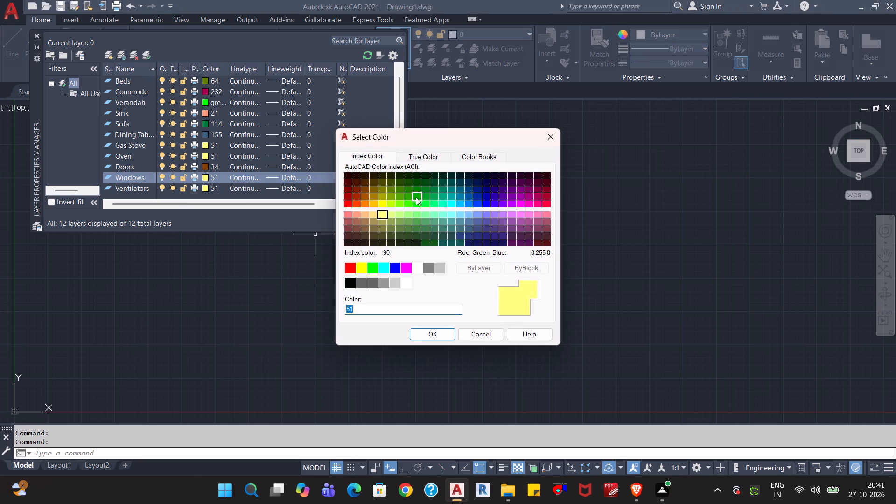
pyautogui.click(441, 203)
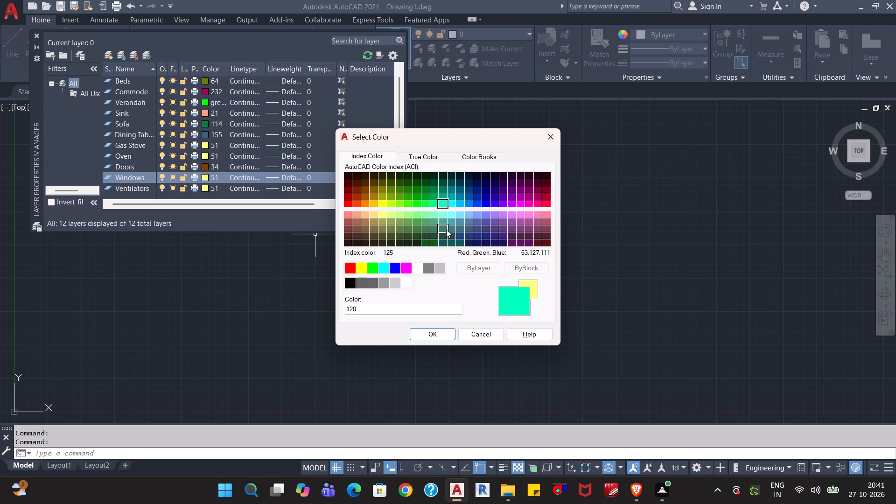
pyautogui.click(476, 204)
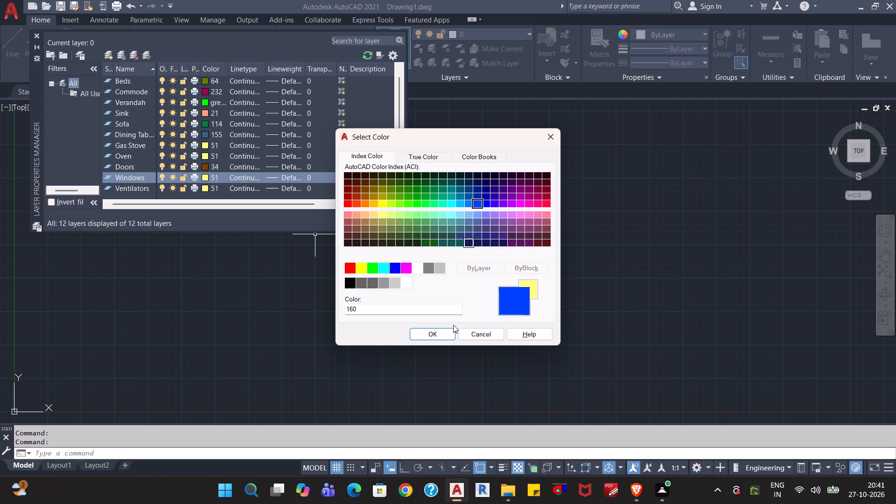
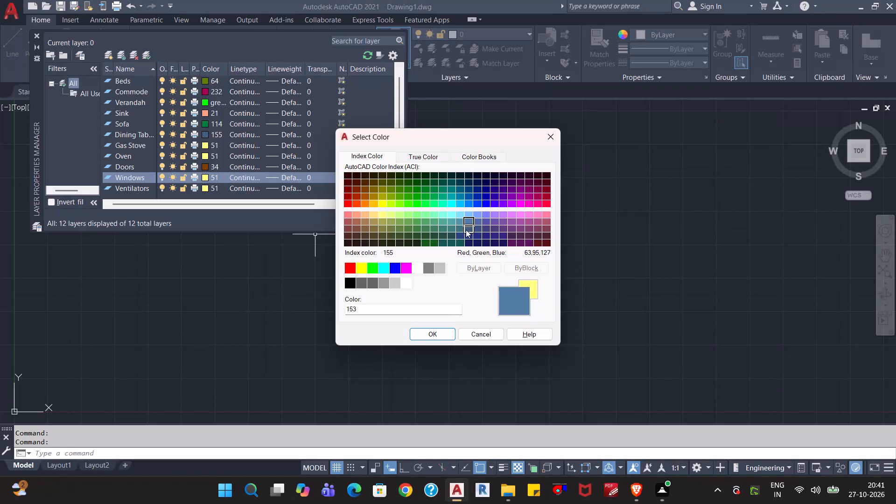
# Set the Windows layer's color to index color 171, a light violet-blue.
pyautogui.click(466, 230)
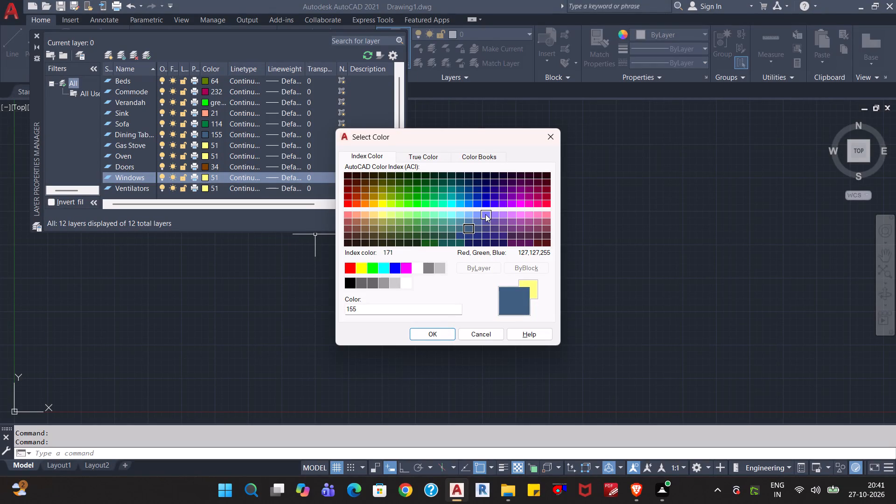
pyautogui.click(485, 214)
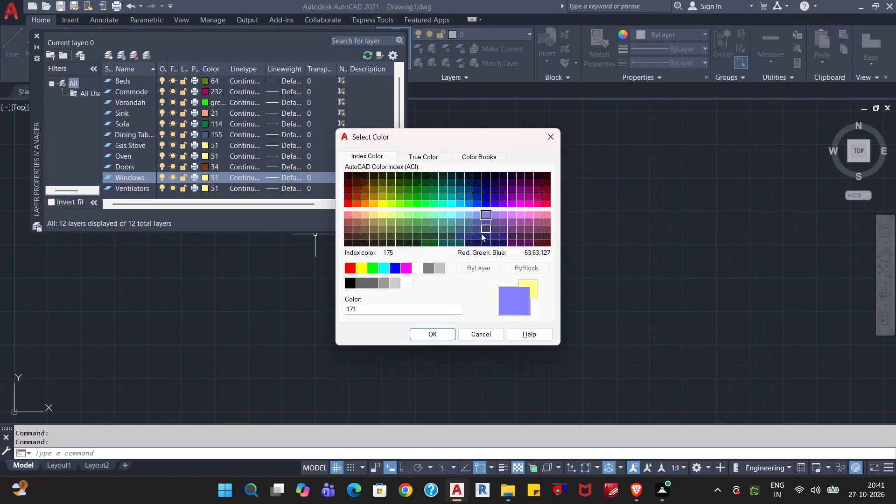
pyautogui.click(442, 334)
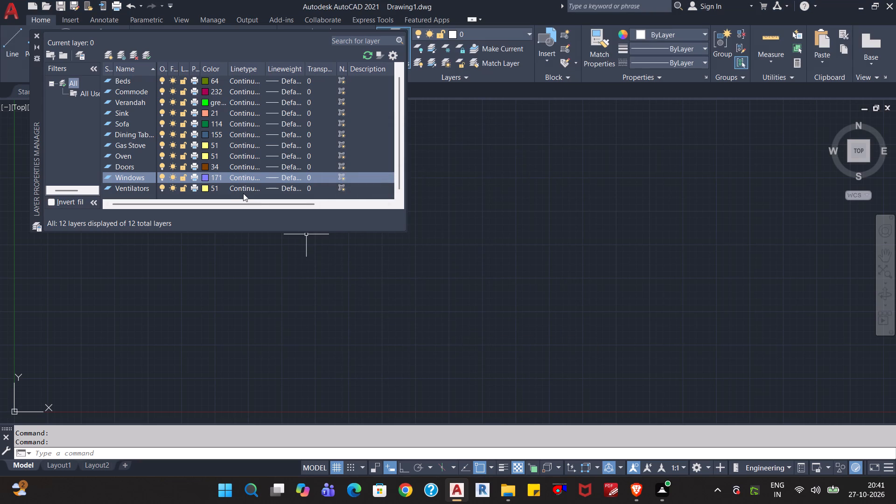
# Set the Ventilators layer's color to index color 130, a cyan.
pyautogui.click(205, 186)
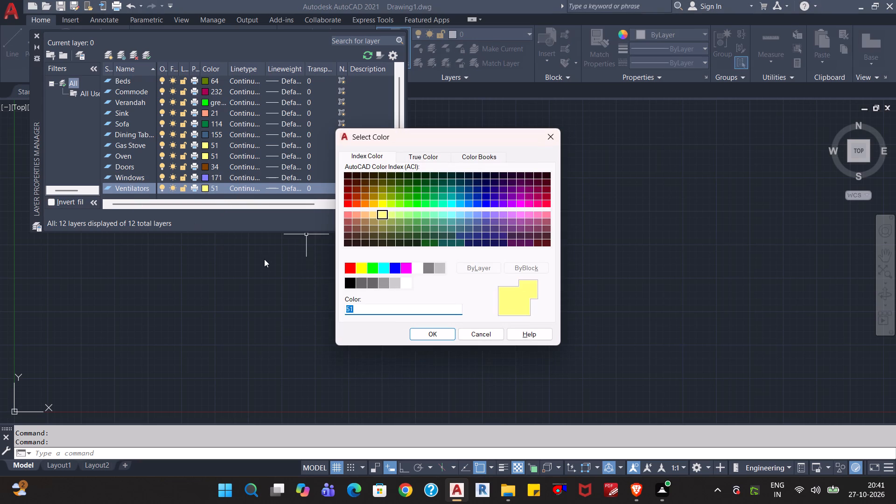
pyautogui.click(452, 202)
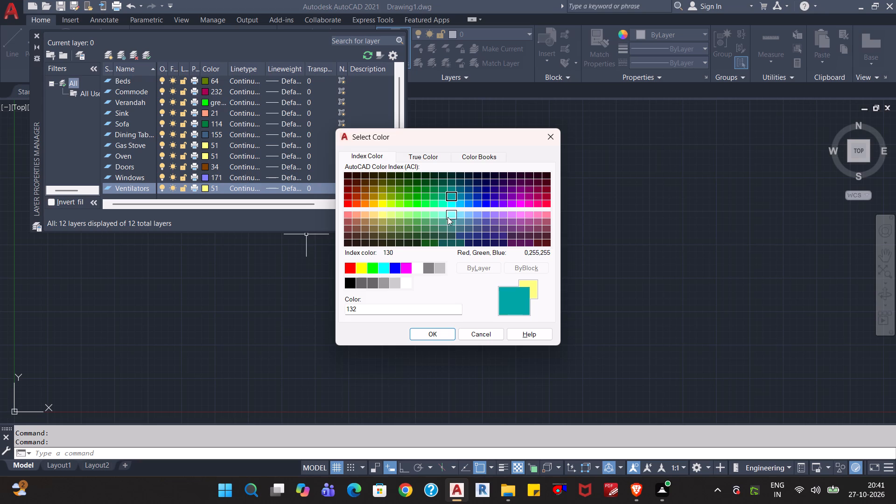
pyautogui.click(448, 205)
pyautogui.click(436, 334)
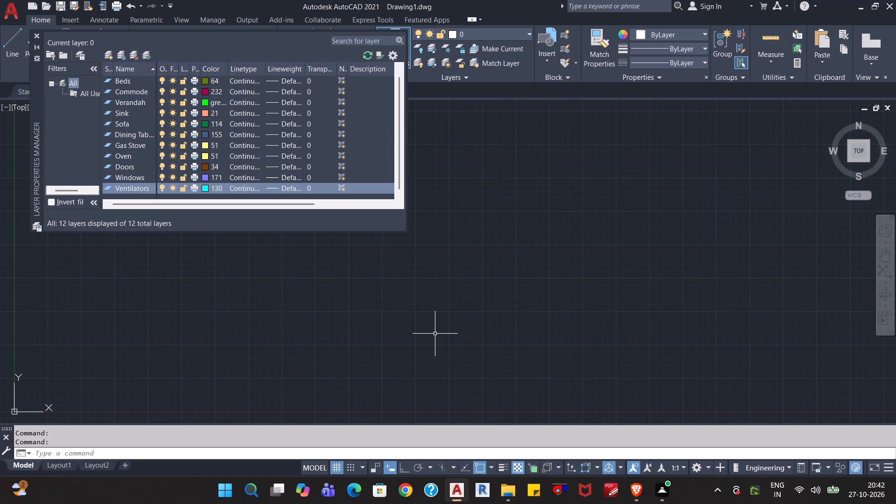
# Create another new layer and name it Refridgerators.
pyautogui.scroll(-4, 353, 148)
pyautogui.click(73, 158)
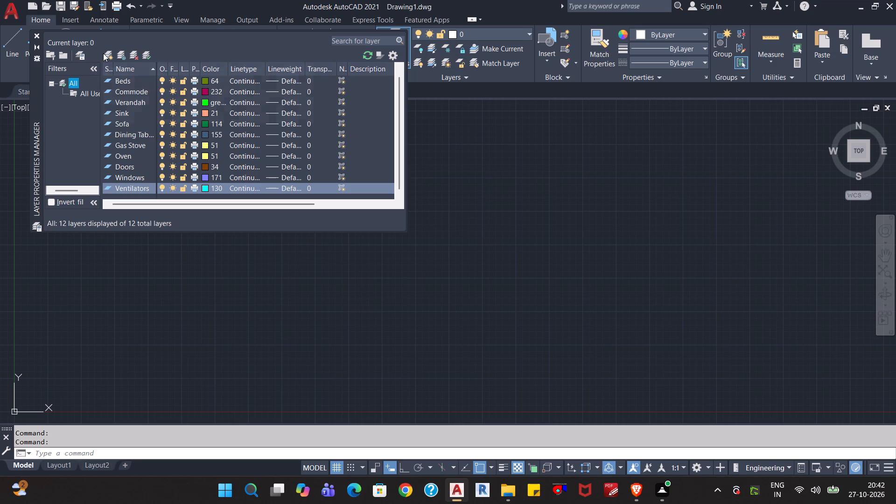
pyautogui.click(103, 53)
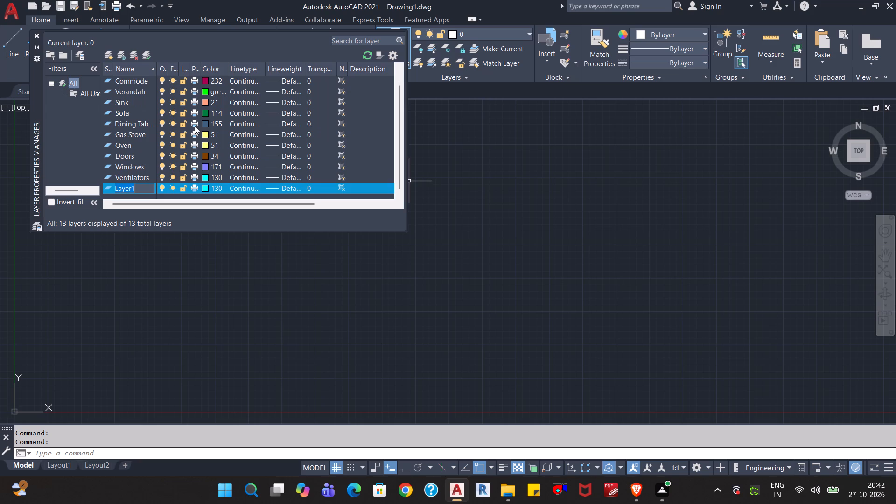
pyautogui.scroll(5, 193, 126)
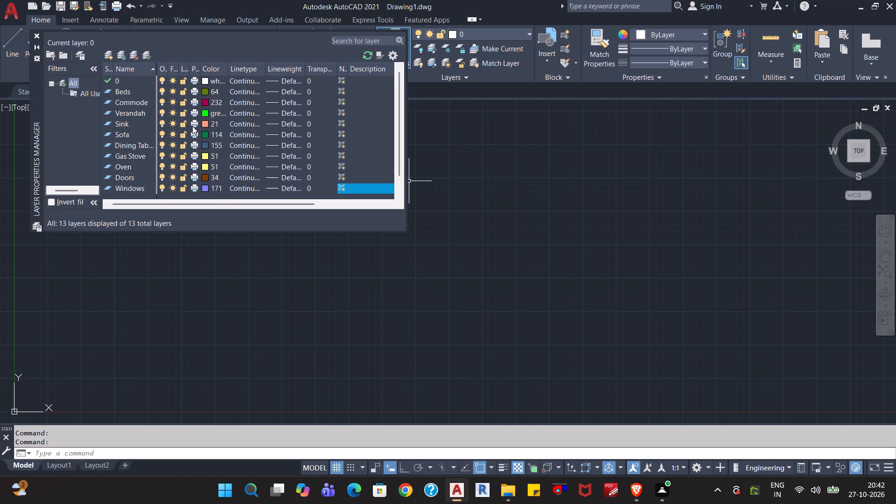
pyautogui.scroll(-1, 190, 128)
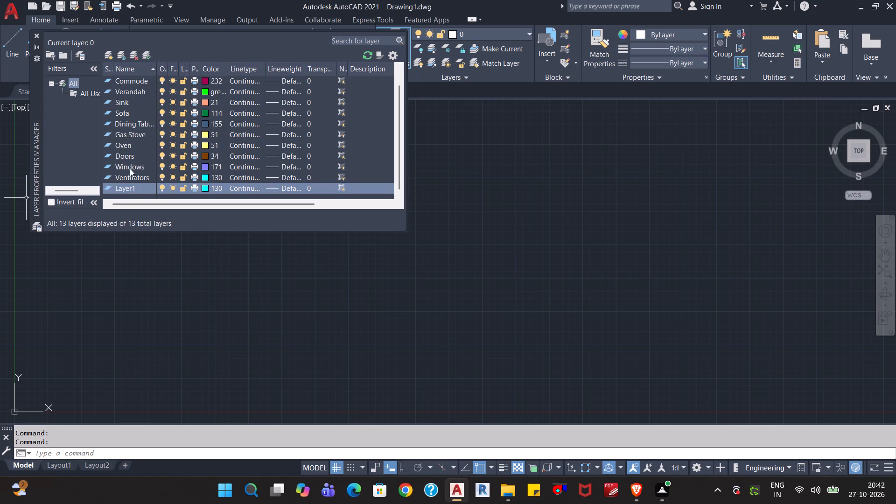
pyautogui.click(131, 187)
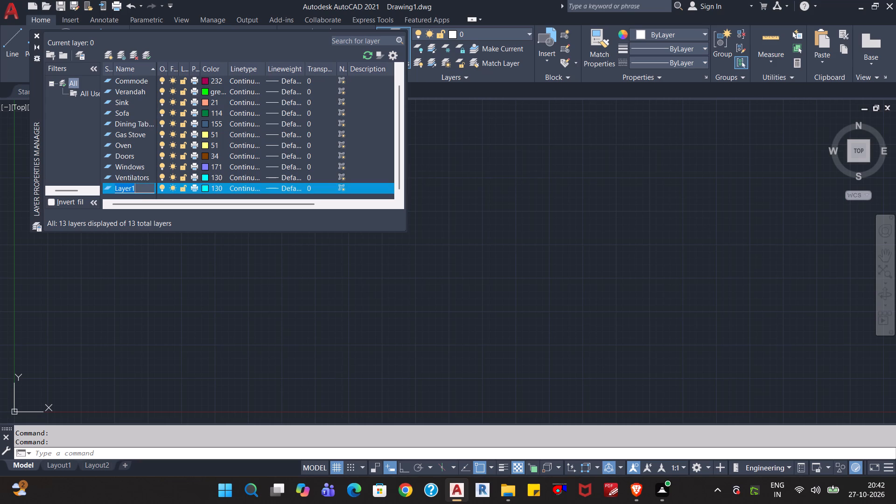
pyautogui.press('F2')
pyautogui.hotkey('shift', 'r')
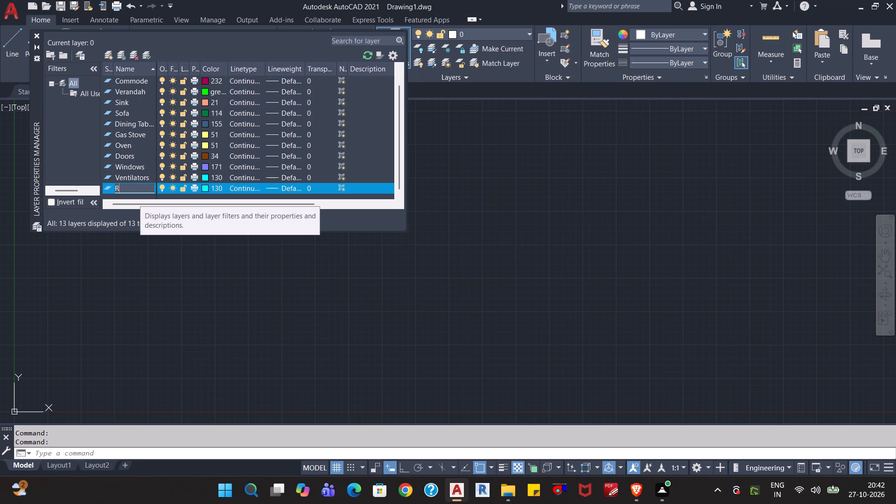
pyautogui.write('efridge')
pyautogui.press('BackSpace')
pyautogui.write('erat')
pyautogui.write('ord')
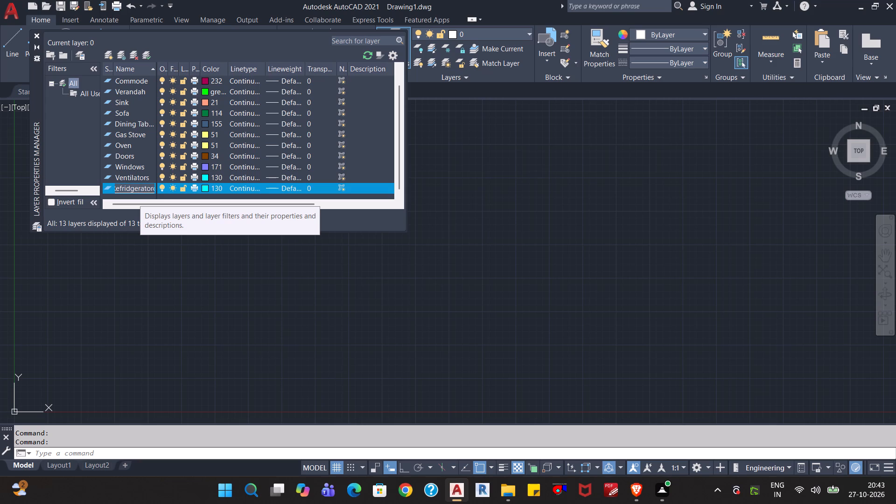
pyautogui.press('BackSpace')
pyautogui.press('s')
pyautogui.press('Return')
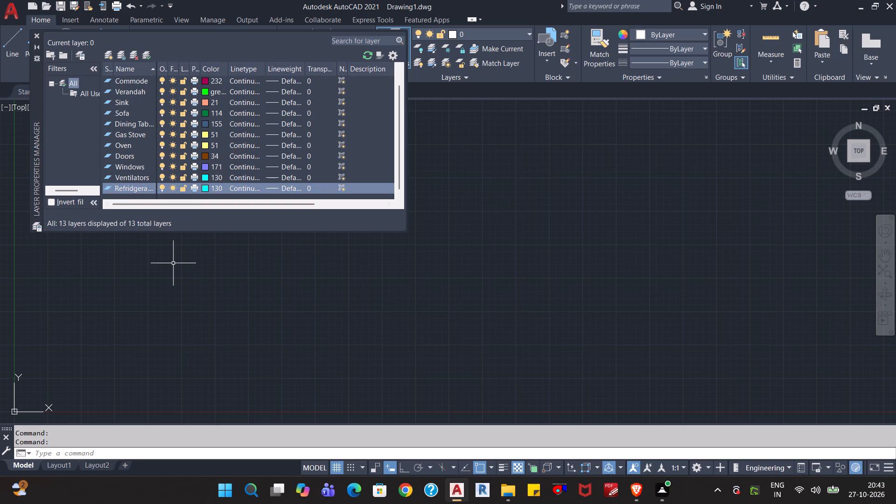
# Rename the newly added refrigerator layer to the singular form, Refridgerator.
pyautogui.press('F2')
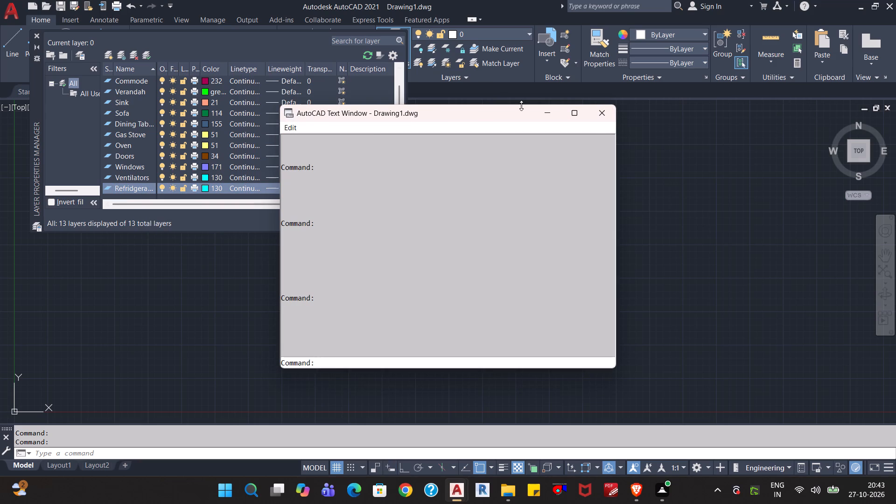
pyautogui.click(603, 118)
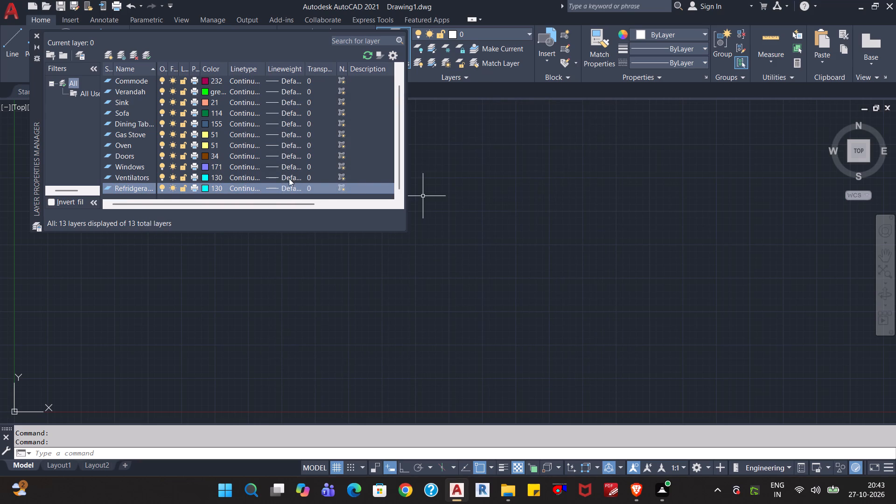
pyautogui.click(133, 186)
pyautogui.press('F2')
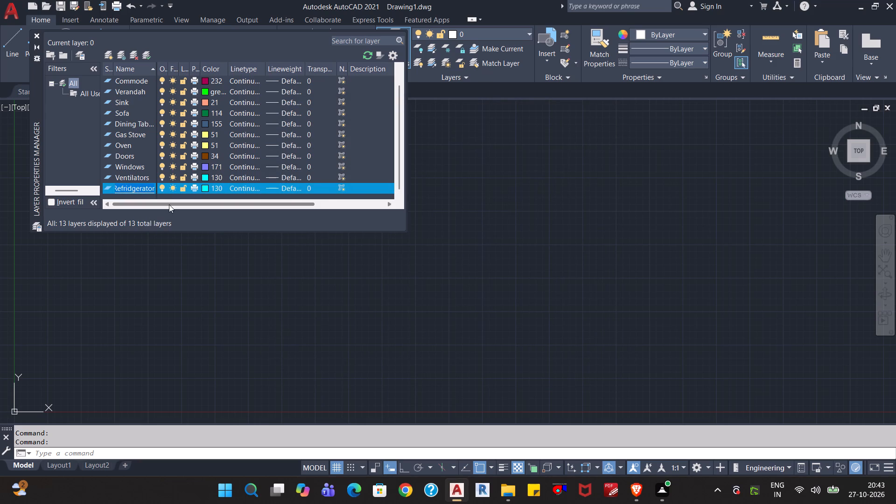
pyautogui.click(149, 184)
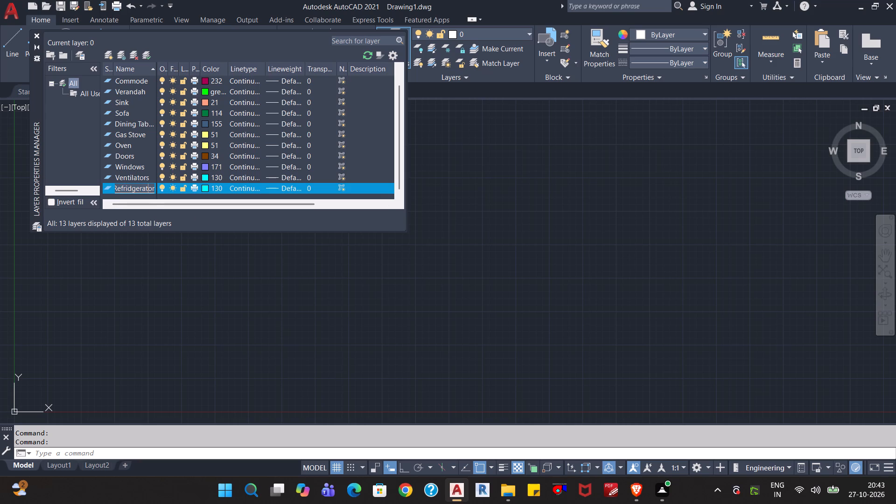
pyautogui.press('Right')
pyautogui.press('Right')
pyautogui.press('Right')
pyautogui.press('Right')
pyautogui.press('Right')
pyautogui.press('Right')
pyautogui.press('Right')
pyautogui.press('Right')
pyautogui.press('Right')
pyautogui.press('Right')
pyautogui.press('Right')
pyautogui.press('Right')
pyautogui.press('Right')
pyautogui.press('Right')
pyautogui.press('Right')
pyautogui.press('Right')
pyautogui.press('Right')
pyautogui.press('Right')
pyautogui.press('Right')
pyautogui.press('Right')
pyautogui.press('BackSpace')
pyautogui.press('BackSpace')
pyautogui.press('r')
pyautogui.press('Return')
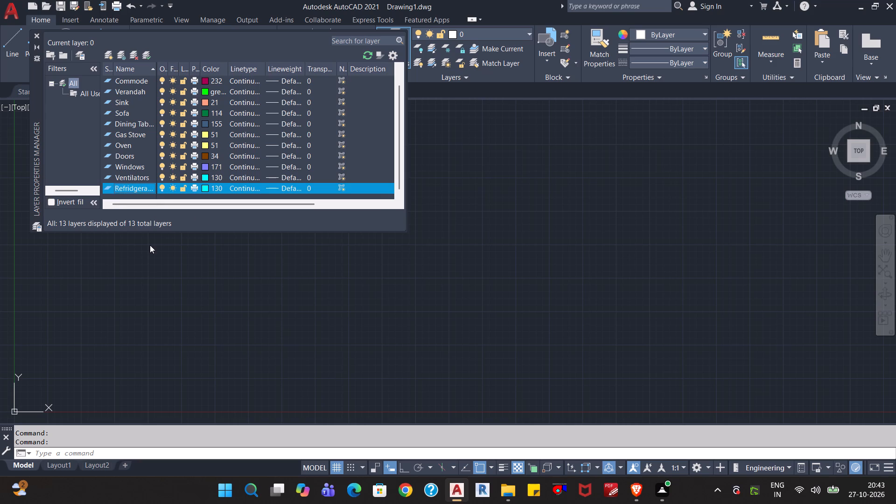
# Set the Refridgerator layer's color to index color 40, an orange-yellow.
pyautogui.click(206, 188)
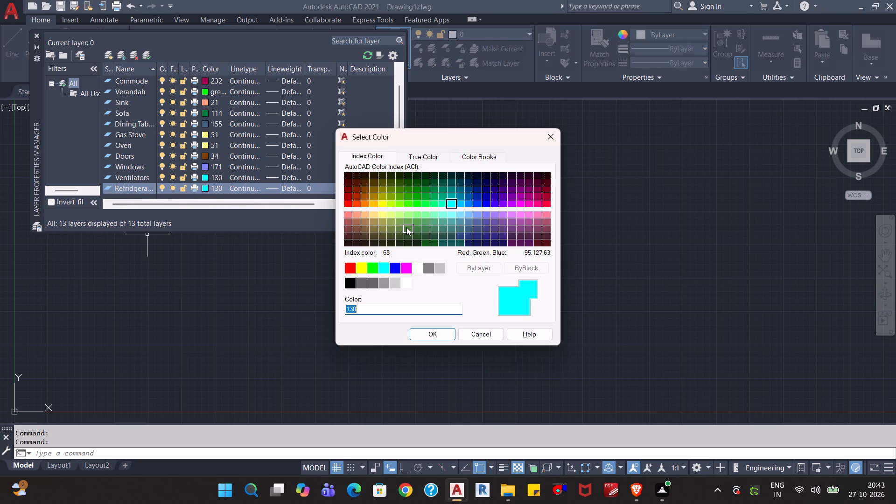
pyautogui.click(373, 205)
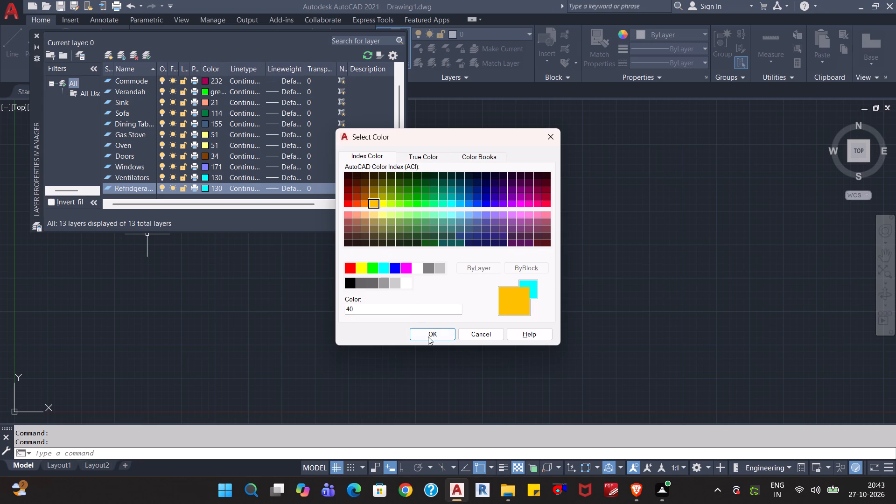
pyautogui.click(429, 334)
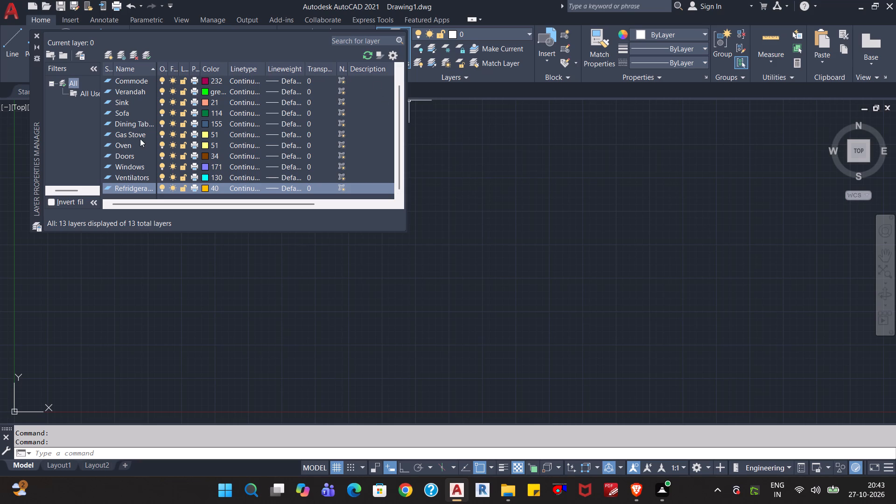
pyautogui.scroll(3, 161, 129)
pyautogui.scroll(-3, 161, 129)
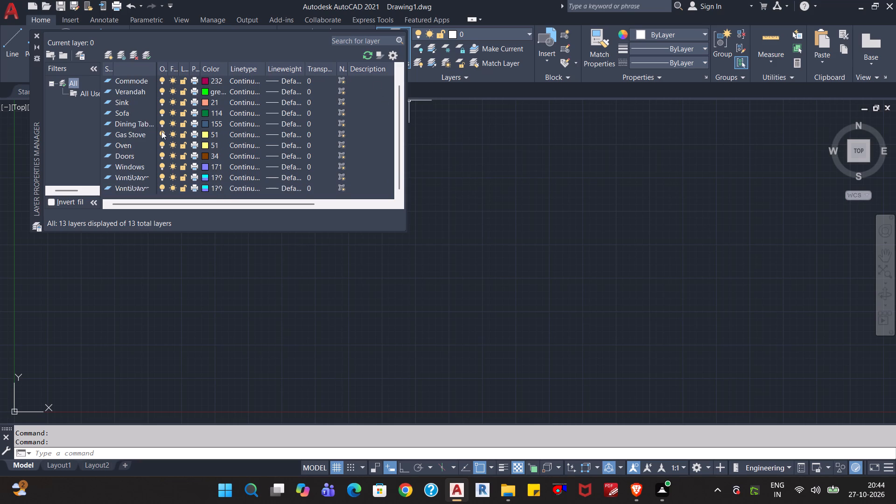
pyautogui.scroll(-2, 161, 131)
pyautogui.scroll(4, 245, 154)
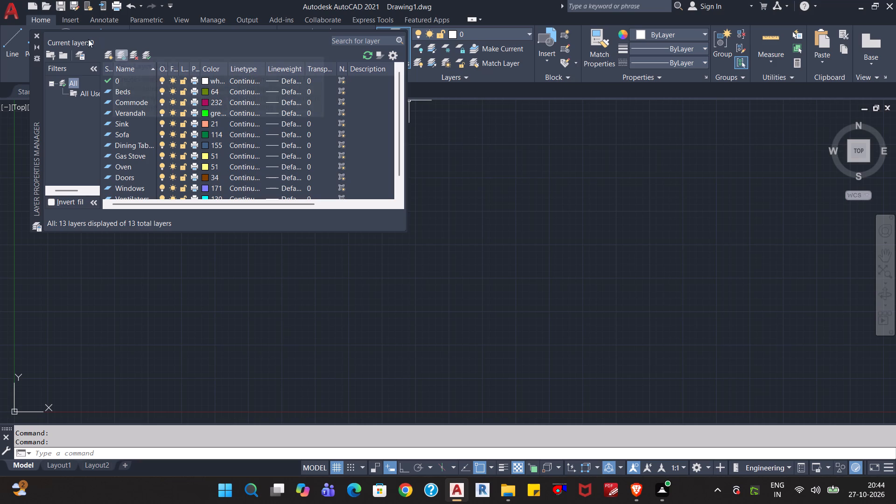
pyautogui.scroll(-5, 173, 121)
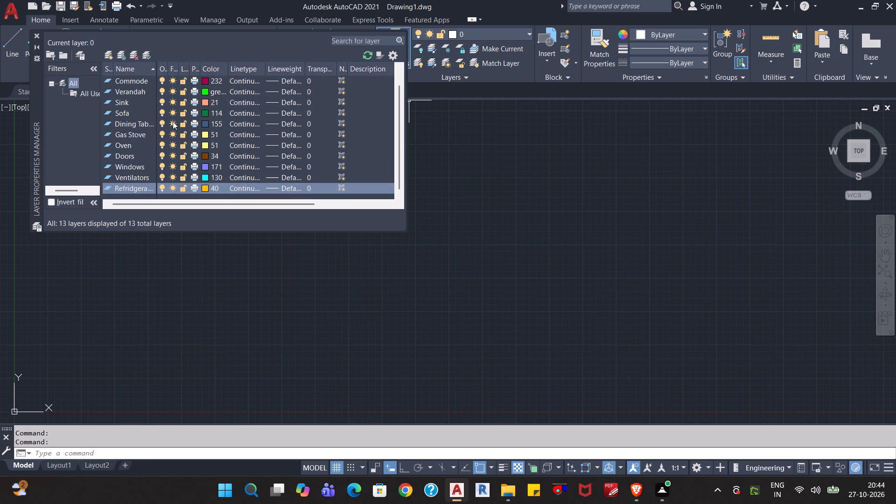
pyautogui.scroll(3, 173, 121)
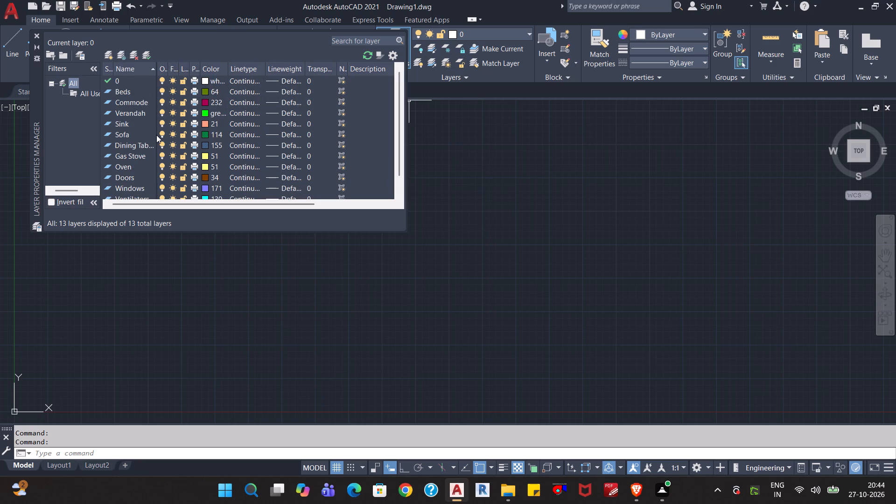
# Create another new layer and name it Outer Walls.
pyautogui.hotkey('alt', 'n')
pyautogui.press('Escape')
pyautogui.click(175, 44)
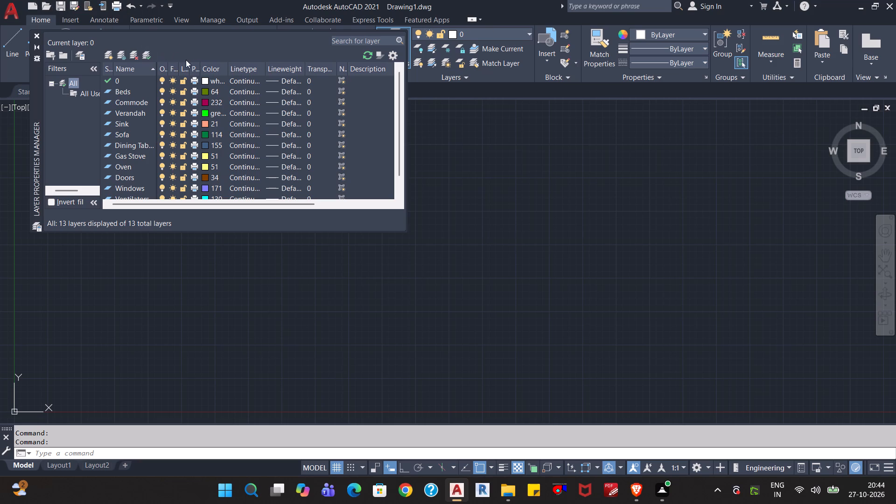
pyautogui.hotkey('alt', 'n')
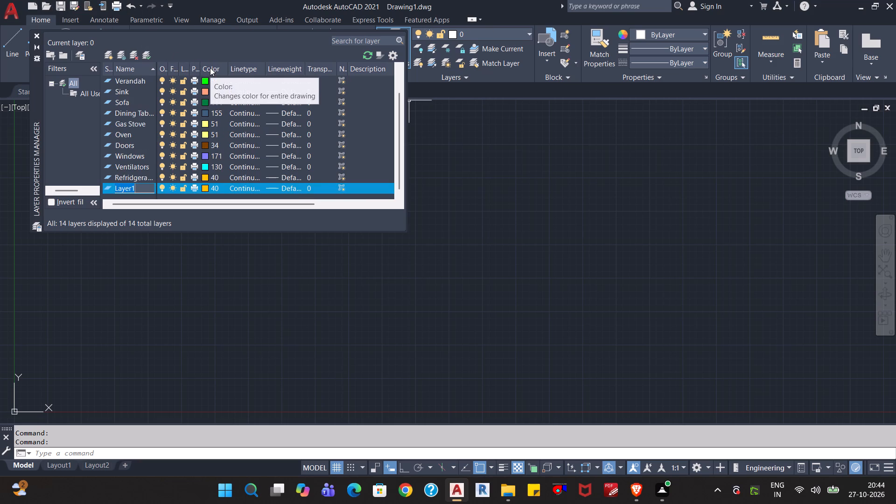
pyautogui.write('Outer')
pyautogui.press('space')
pyautogui.write('Wall')
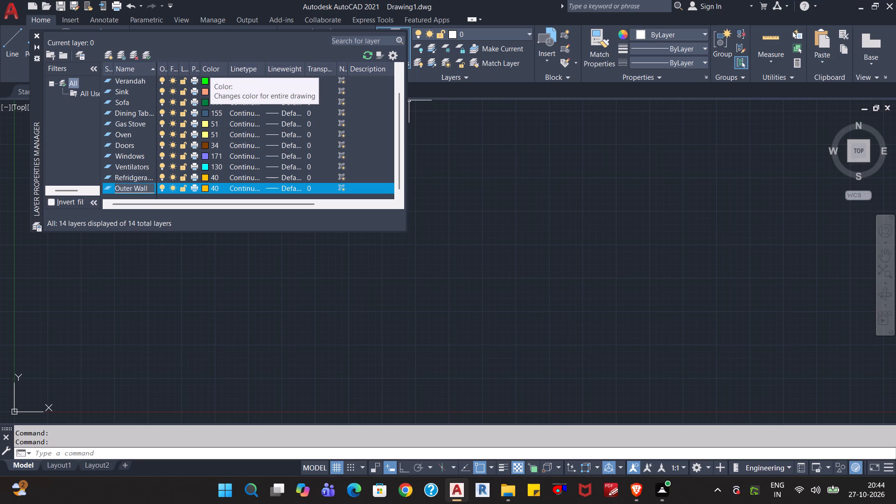
pyautogui.press('s')
pyautogui.press('Return')
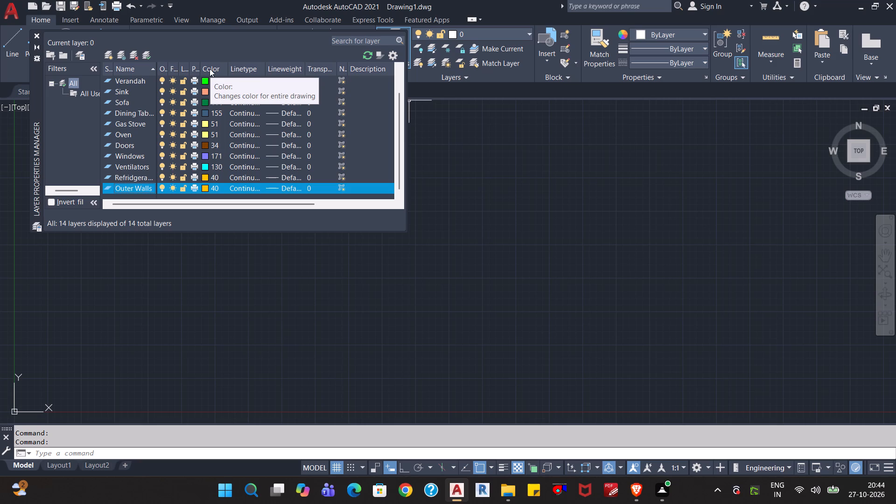
# Create another new layer and name it Inner Walls.
pyautogui.hotkey('alt', 'n')
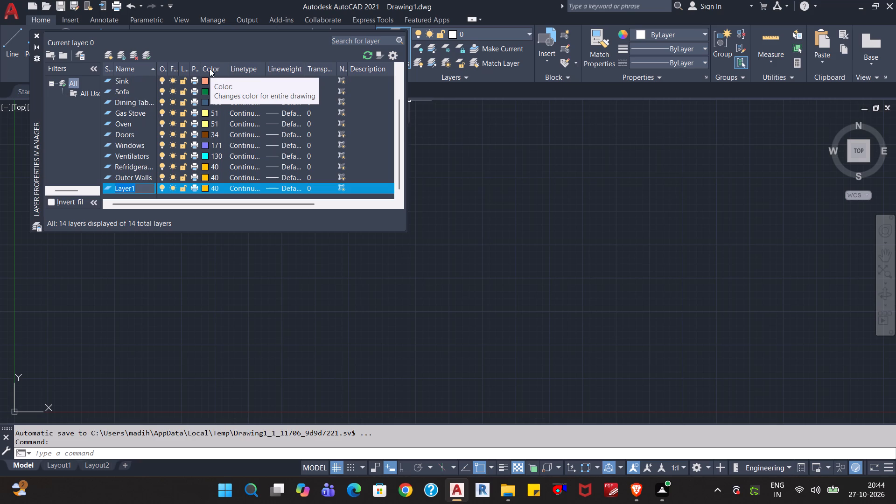
pyautogui.write('Inner')
pyautogui.press('space')
pyautogui.hotkey('shift', 'w')
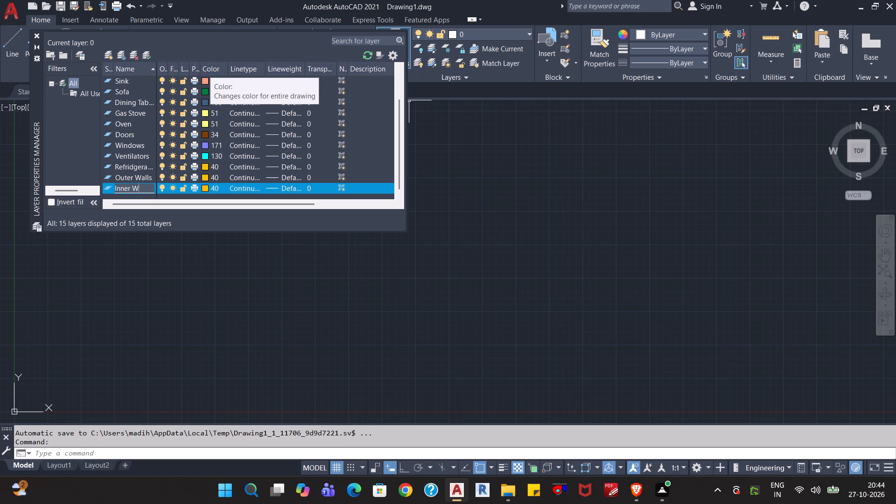
pyautogui.write('alls')
pyautogui.press('Return')
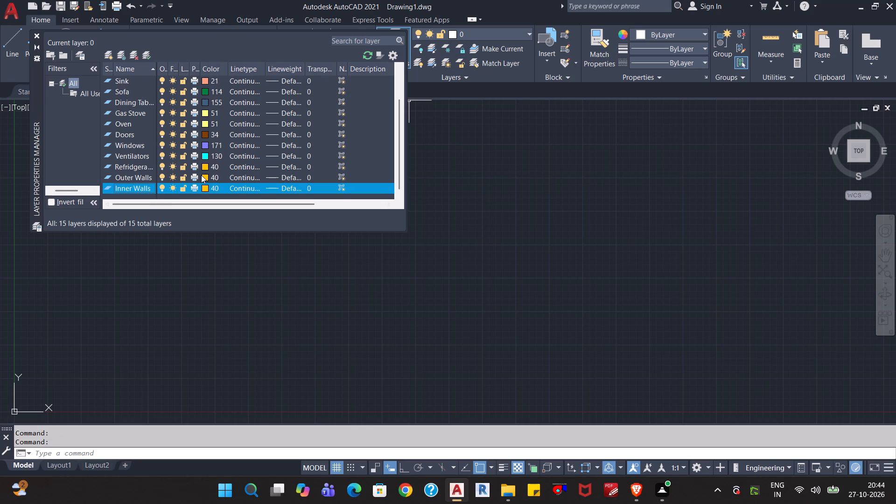
# Set the Outer Walls layer's color to index color 12, a dark red.
pyautogui.click(203, 175)
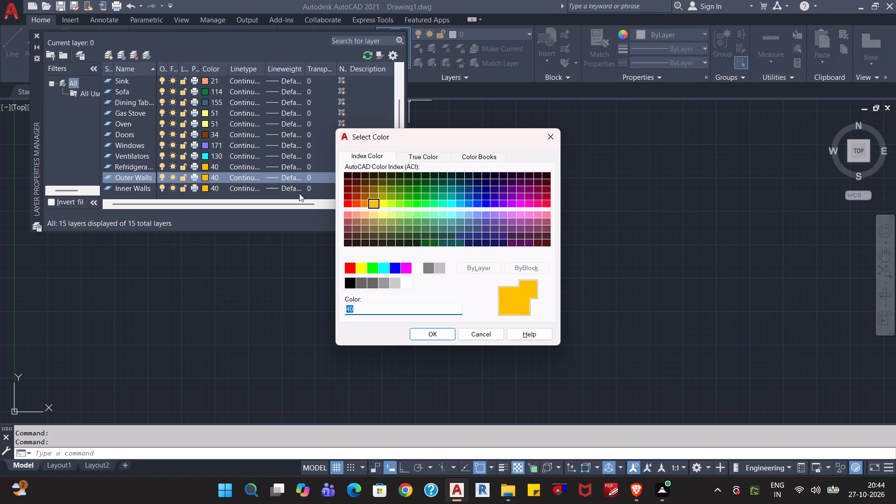
pyautogui.click(348, 196)
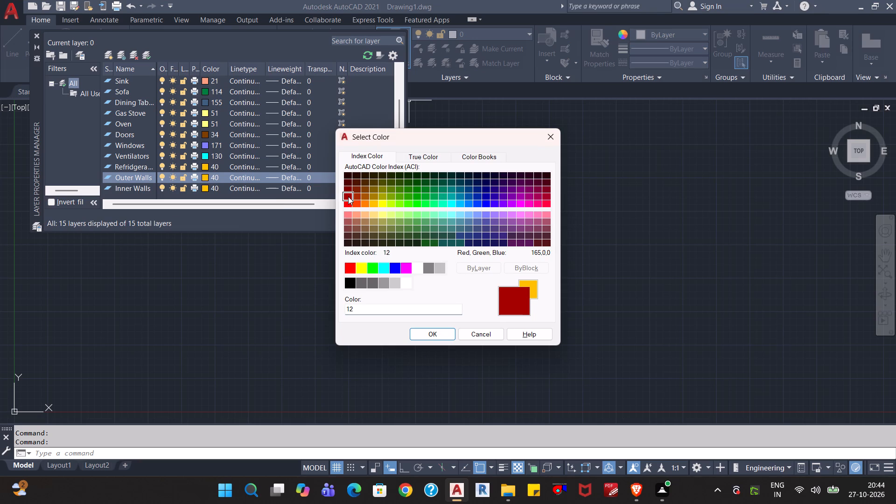
pyautogui.click(431, 333)
# Set the Inner Walls layer's color to index color 31, a light orange.
pyautogui.click(205, 188)
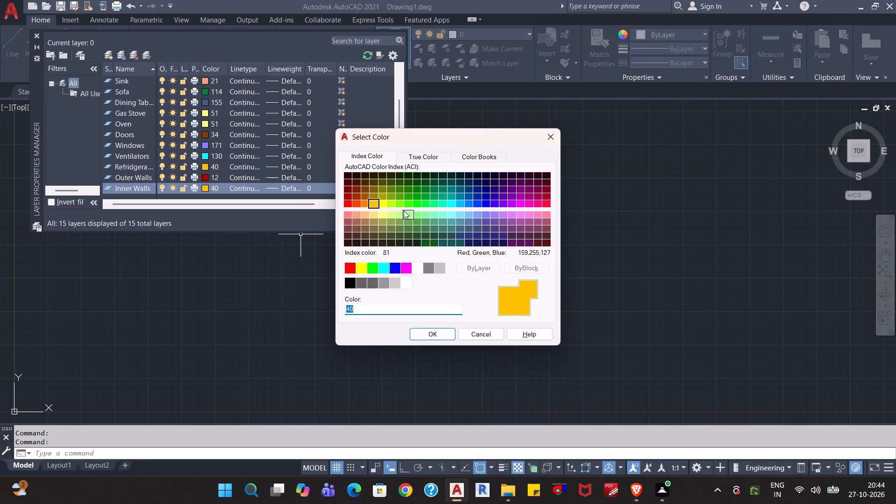
pyautogui.click(361, 212)
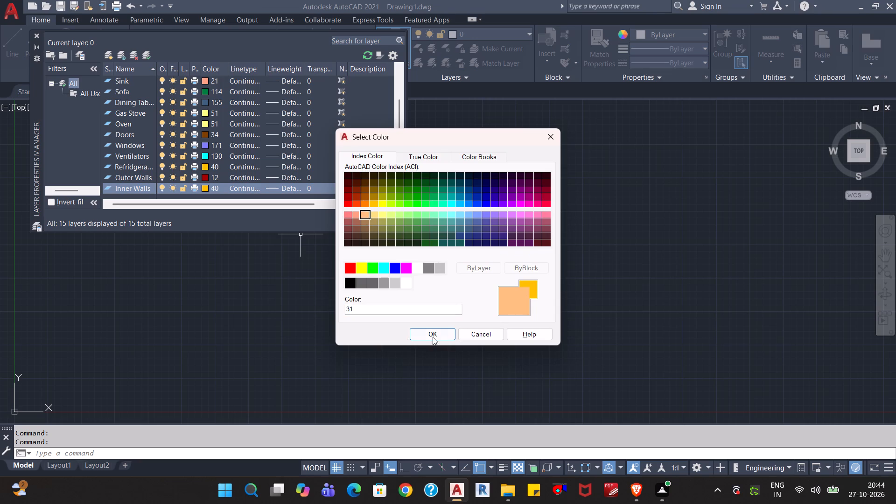
pyautogui.click(434, 333)
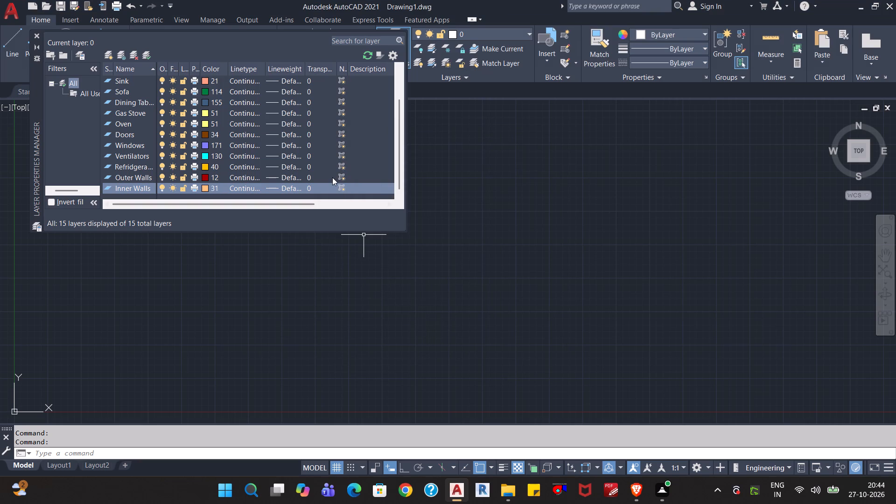
# Review the finished layer list and close the layer properties manager.
pyautogui.scroll(-5, 332, 177)
pyautogui.scroll(4, 352, 135)
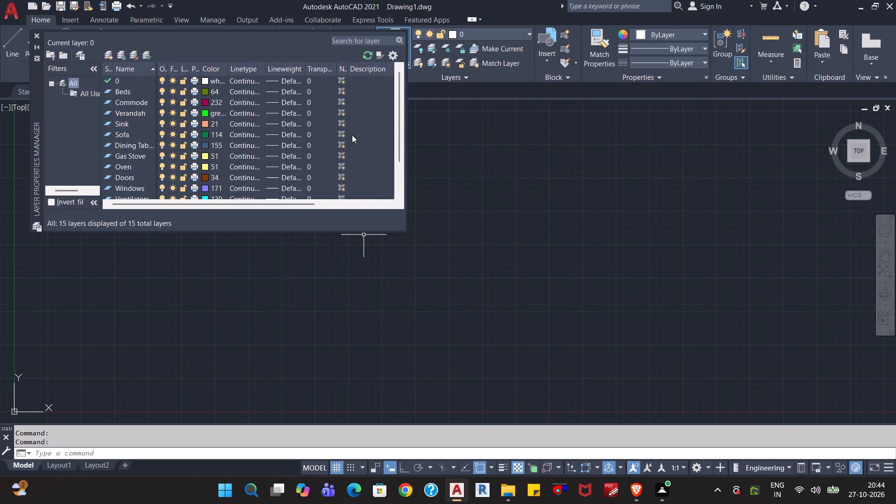
pyautogui.scroll(3, 352, 135)
pyautogui.scroll(-3, 352, 135)
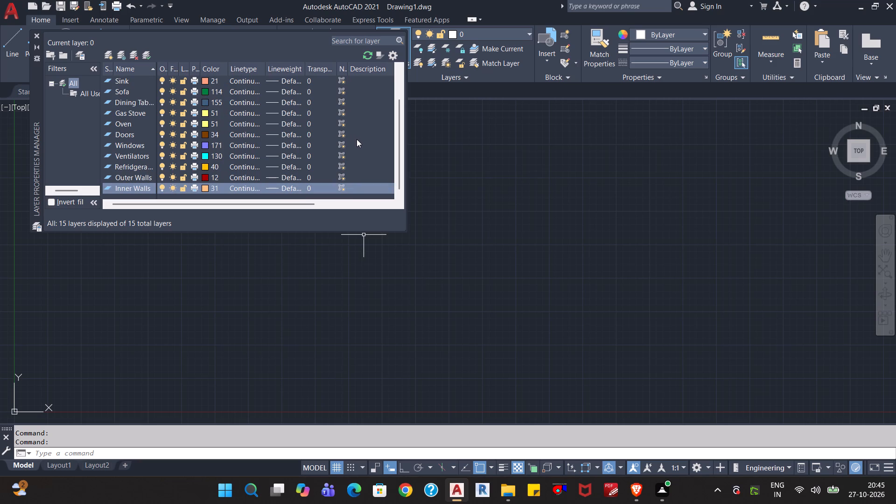
pyautogui.press('Escape')
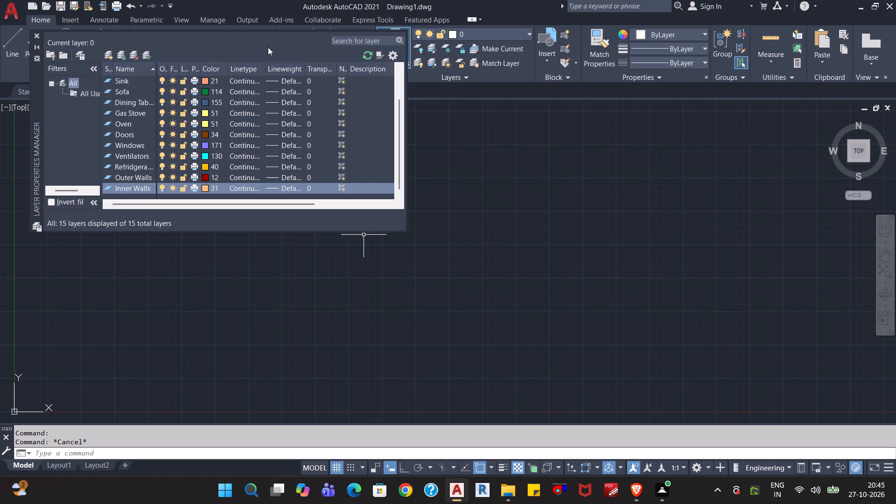
pyautogui.click(269, 42)
pyautogui.press('Escape')
pyautogui.press('Escape')
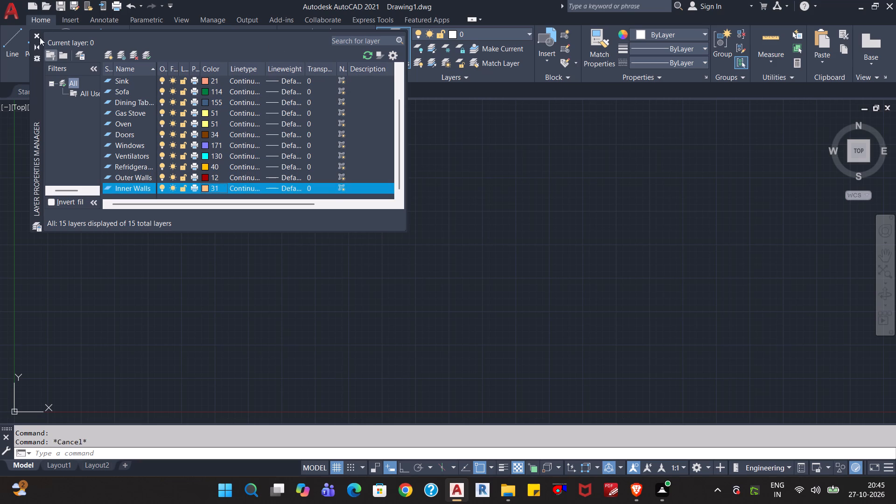
pyautogui.click(35, 33)
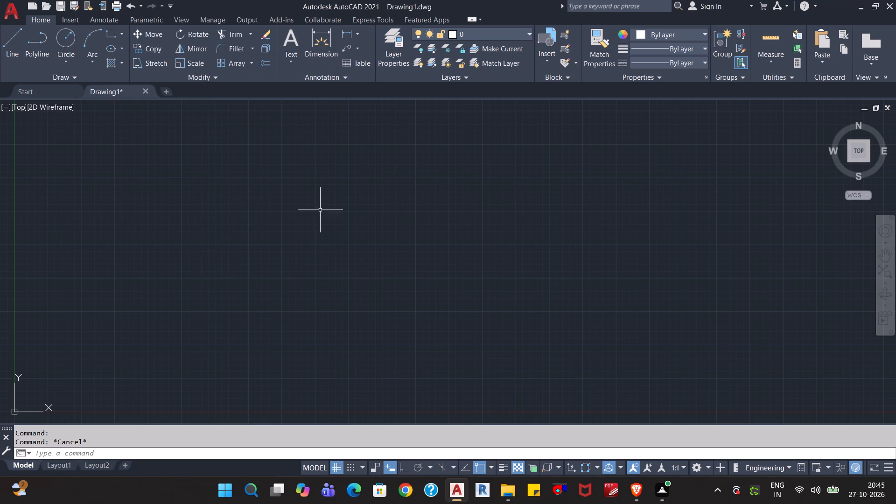
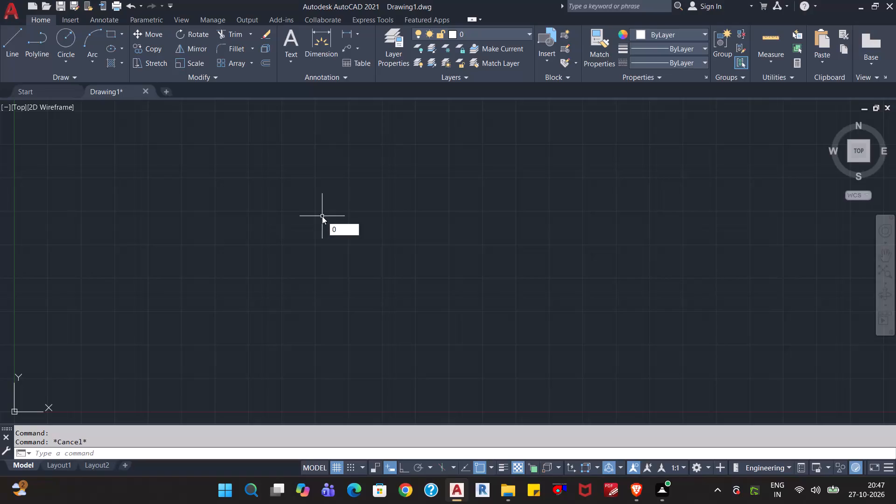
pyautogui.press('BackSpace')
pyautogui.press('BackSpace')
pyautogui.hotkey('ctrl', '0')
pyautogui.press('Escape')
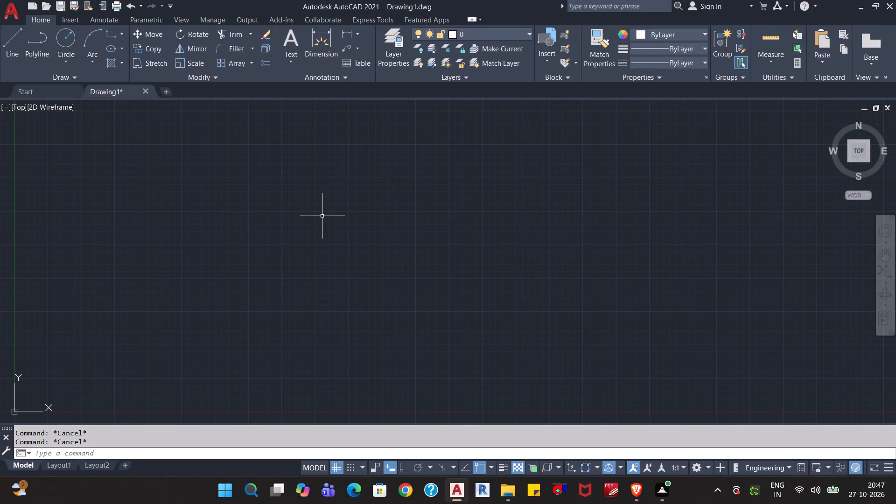
# Open the quick calculator and add up 11.10 + 15 + 0.9.
pyautogui.hotkey('ctrl', '8')
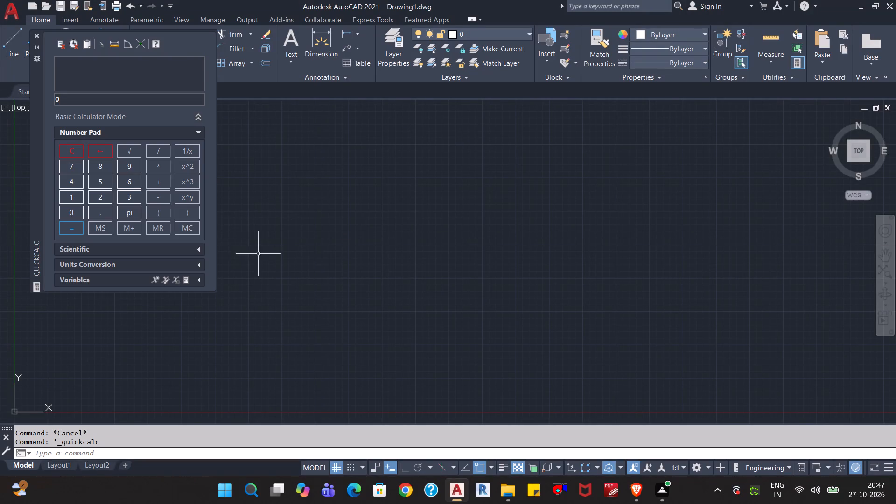
pyautogui.doubleClick(75, 198)
pyautogui.click(98, 211)
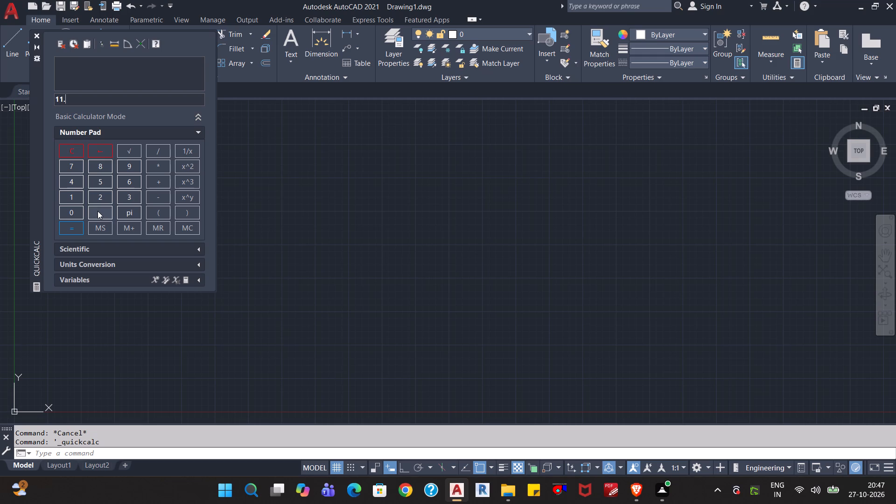
pyautogui.click(82, 199)
pyautogui.click(68, 212)
pyautogui.click(156, 180)
pyautogui.click(70, 195)
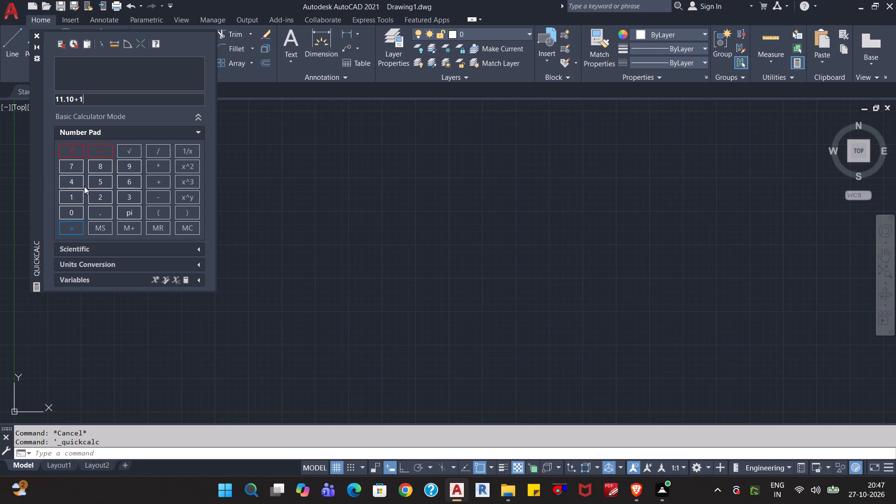
pyautogui.click(94, 181)
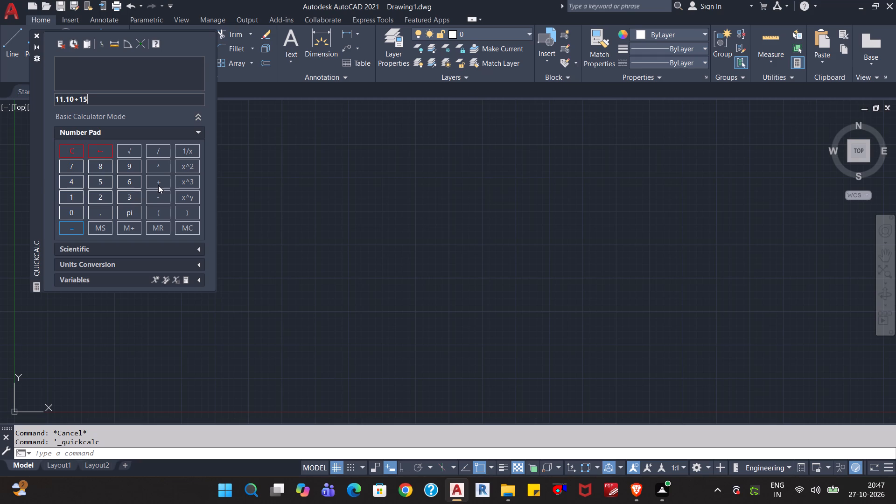
pyautogui.click(158, 185)
pyautogui.click(73, 217)
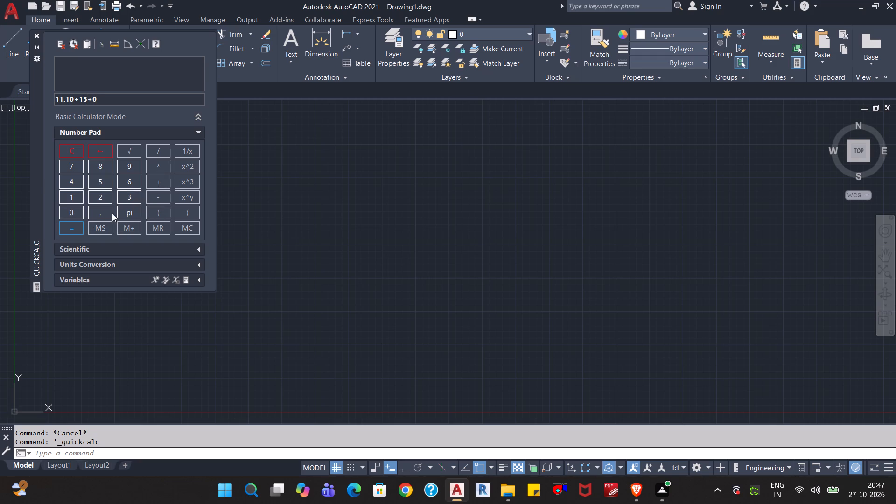
pyautogui.click(101, 211)
pyautogui.click(134, 166)
pyautogui.press('Return')
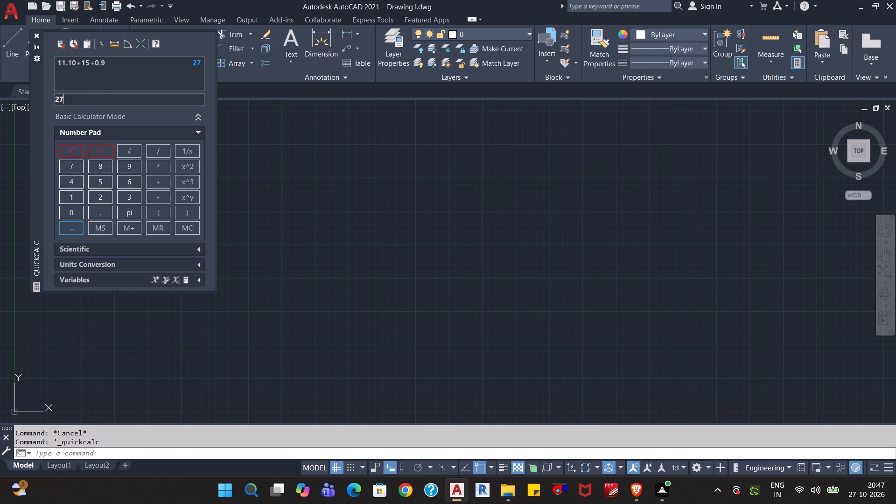
# Calculate 12 + 15 + 0.7 in the quick calculator and close it.
pyautogui.press('BackSpace')
pyautogui.press('BackSpace')
pyautogui.write('12')
pyautogui.press('+')
pyautogui.write('15')
pyautogui.press('+')
pyautogui.press('0')
pyautogui.press('.')
pyautogui.press('7')
pyautogui.press('Return')
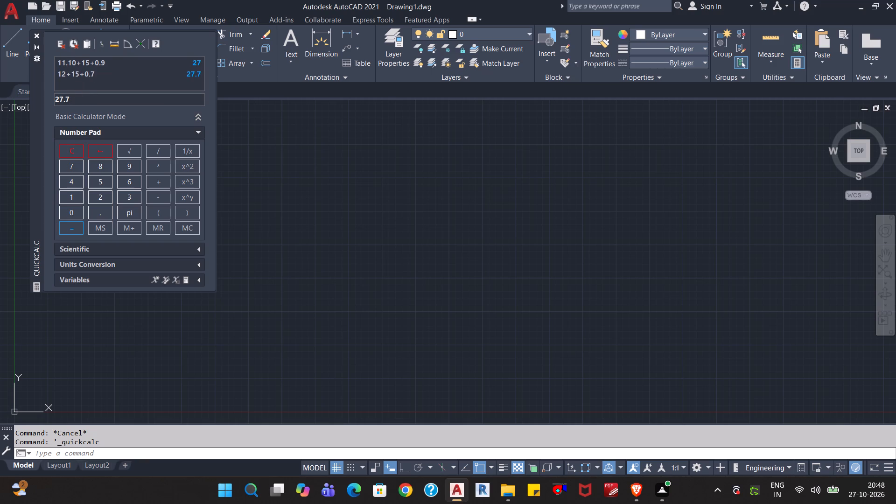
pyautogui.click(37, 34)
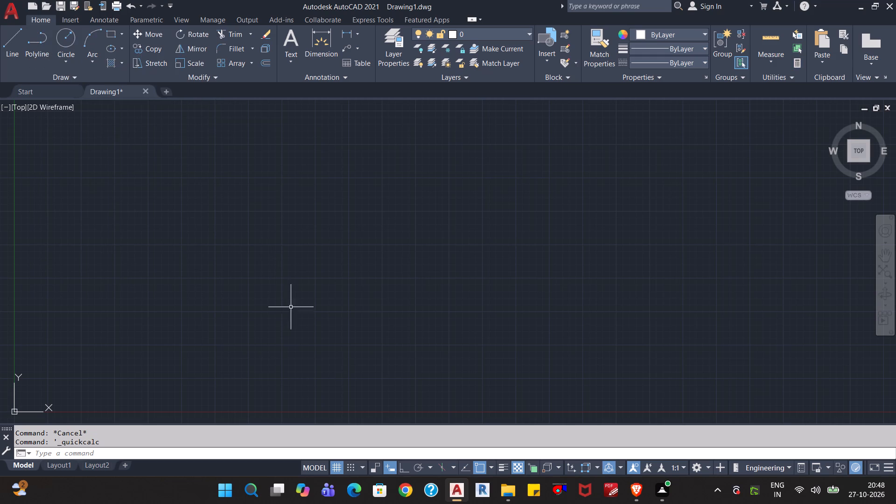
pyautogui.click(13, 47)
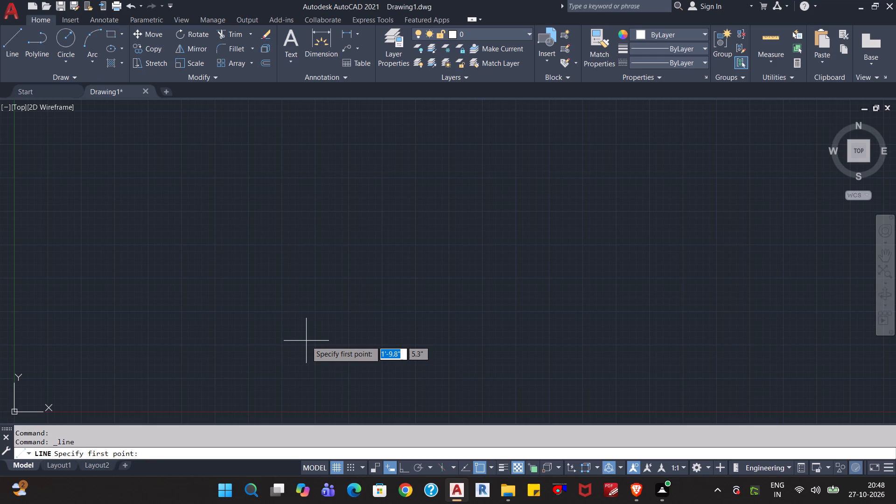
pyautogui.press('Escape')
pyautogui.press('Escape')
# Draw a horizontal construction line (XLINE) about 4.7" above the X axis.
pyautogui.write('xl')
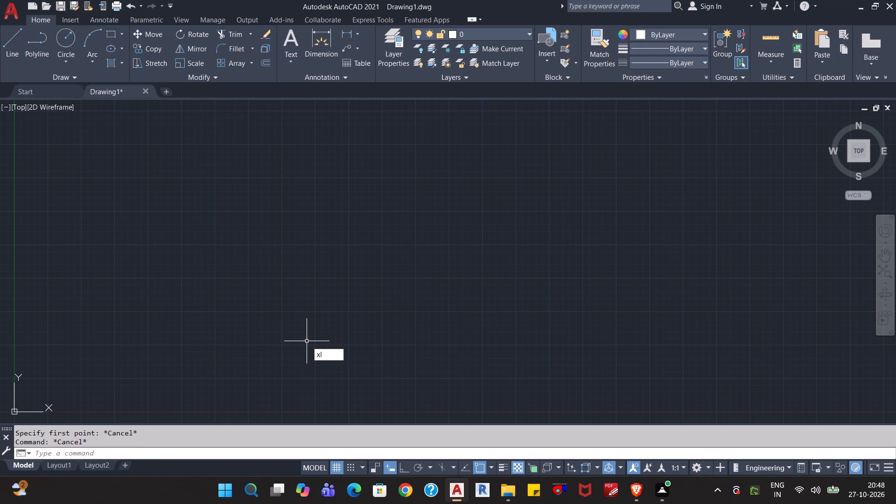
pyautogui.press('Return')
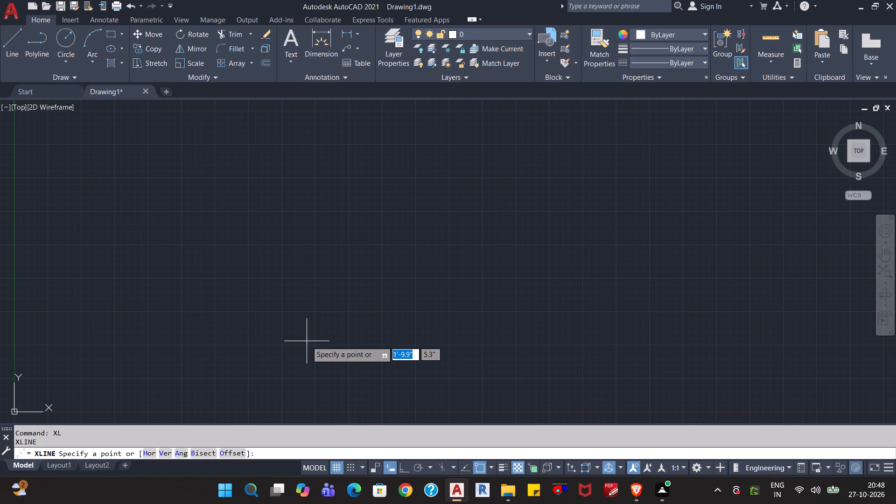
pyautogui.press('h')
pyautogui.press('Return')
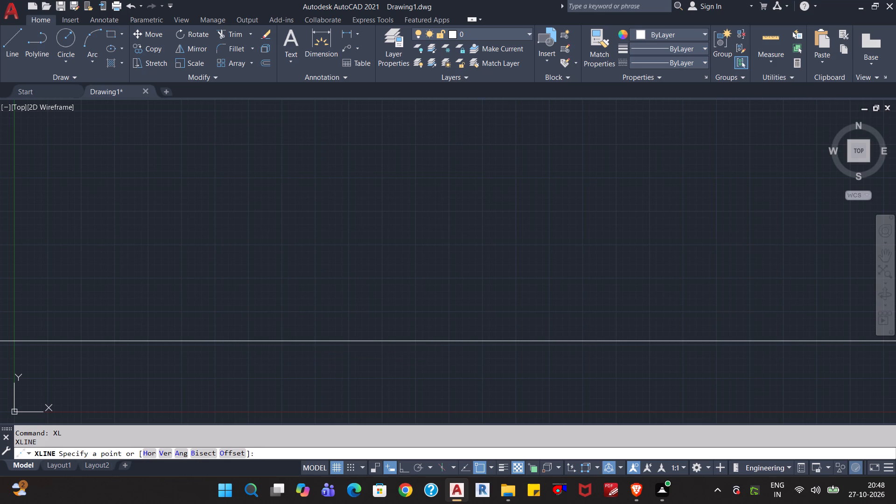
pyautogui.click(448, 349)
pyautogui.press('Escape')
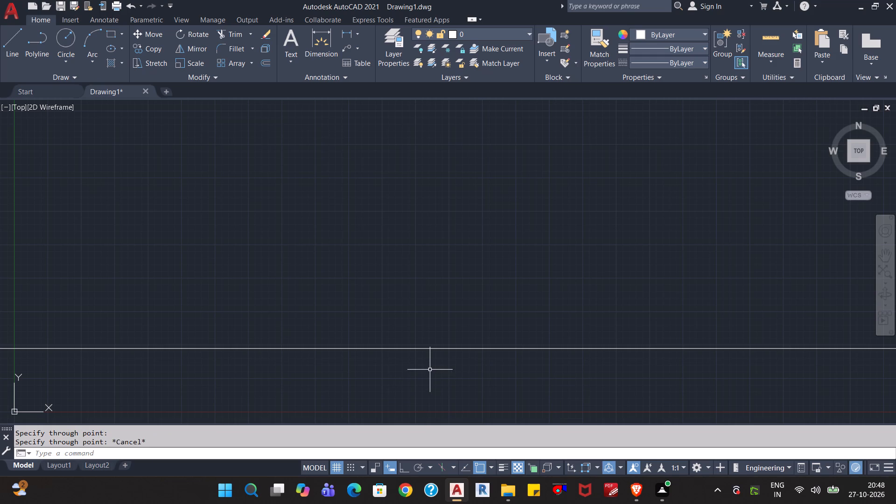
# Offset the horizontal construction line 9" upward to form a parallel second line.
pyautogui.press('o')
pyautogui.press('Return')
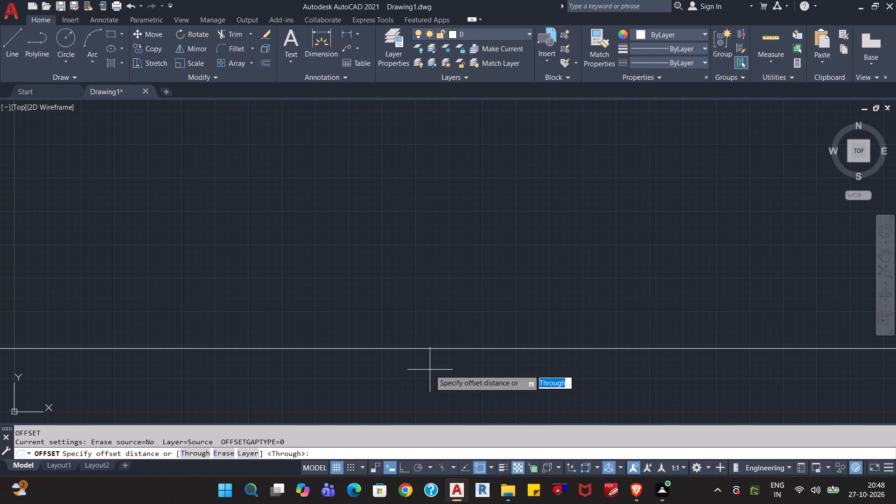
pyautogui.write('9"')
pyautogui.press('Return')
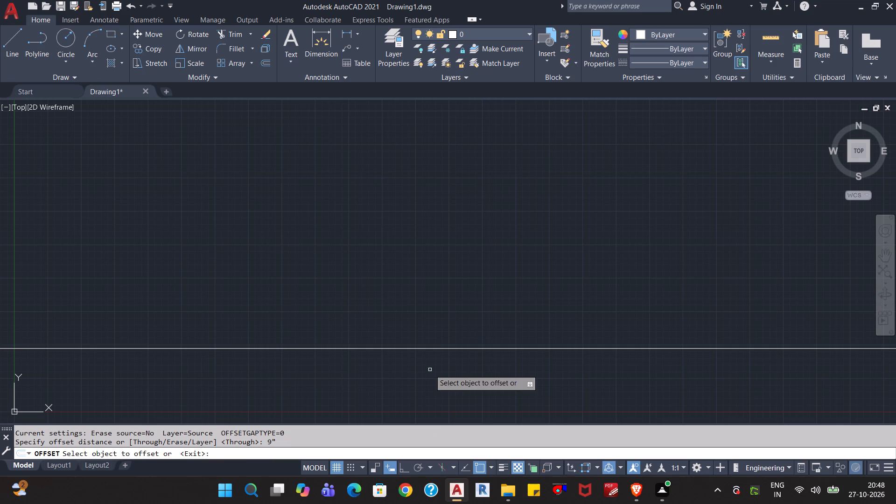
pyautogui.click(440, 347)
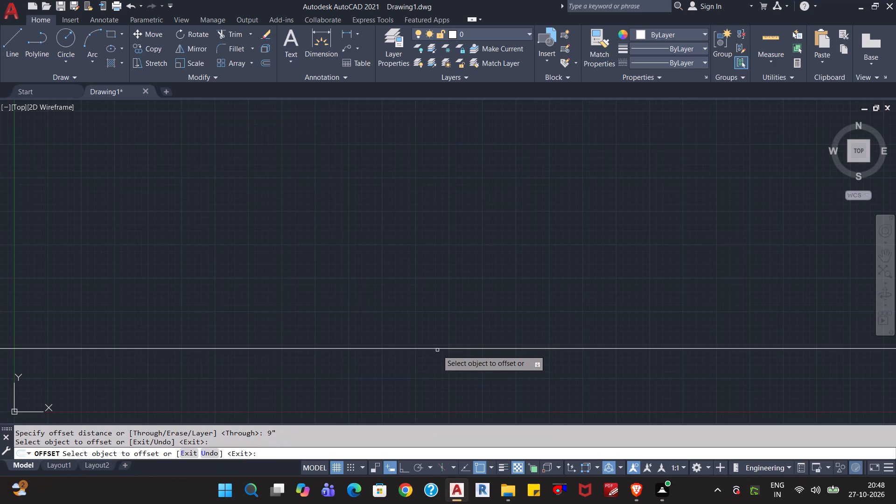
pyautogui.scroll(13, 448, 350)
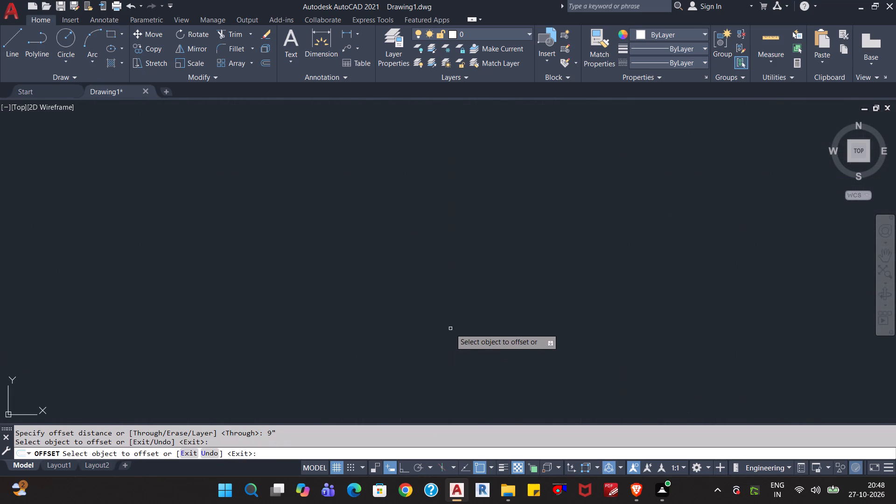
pyautogui.scroll(-3, 450, 325)
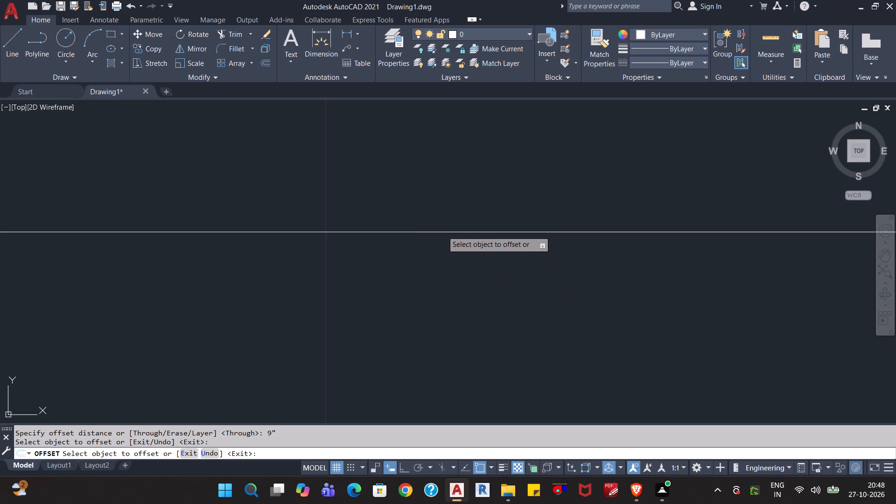
pyautogui.click(442, 231)
pyautogui.scroll(-7, 456, 200)
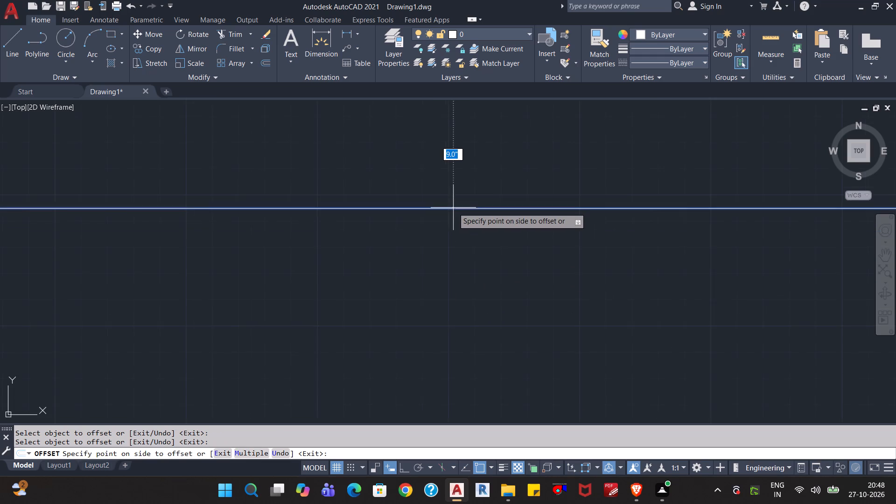
pyautogui.scroll(-6, 453, 208)
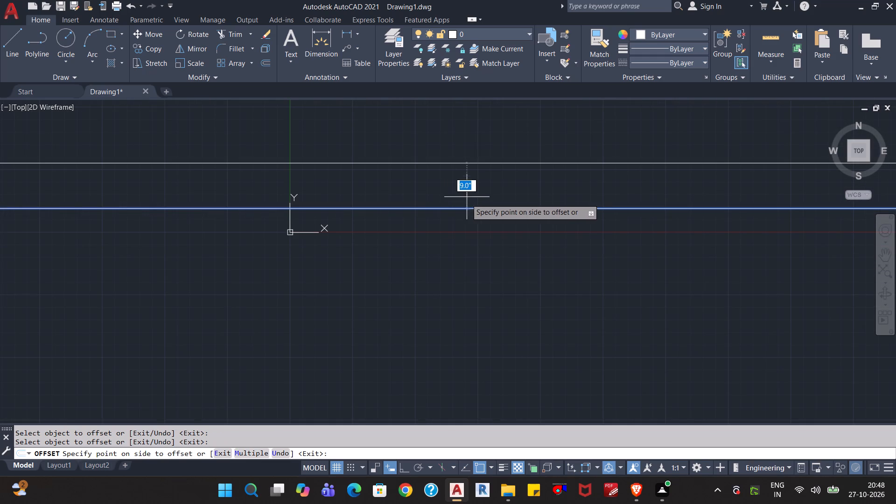
pyautogui.click(473, 180)
pyautogui.scroll(-2, 464, 235)
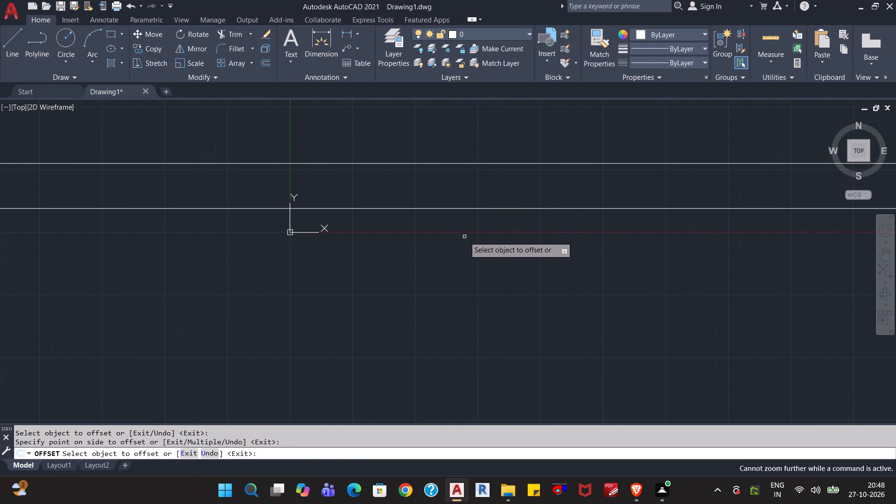
pyautogui.scroll(-1, 464, 250)
pyautogui.scroll(-2, 465, 299)
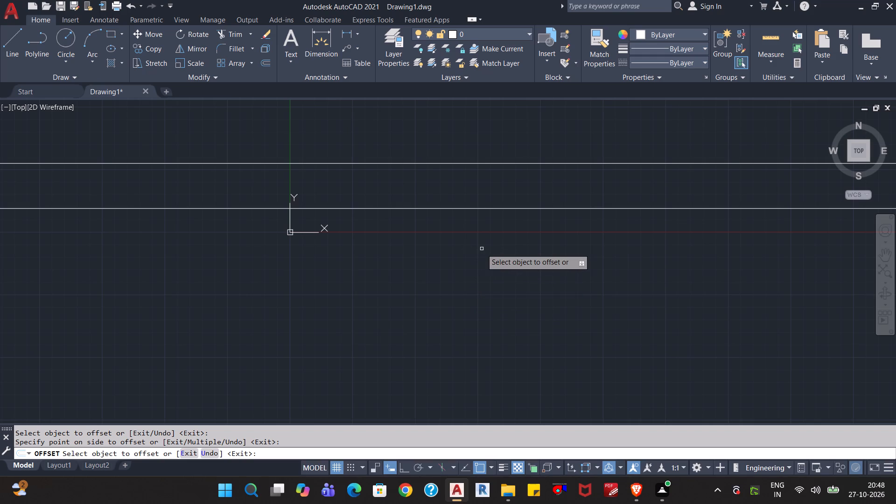
pyautogui.press('Escape')
pyautogui.press('Escape')
pyautogui.scroll(-2, 427, 260)
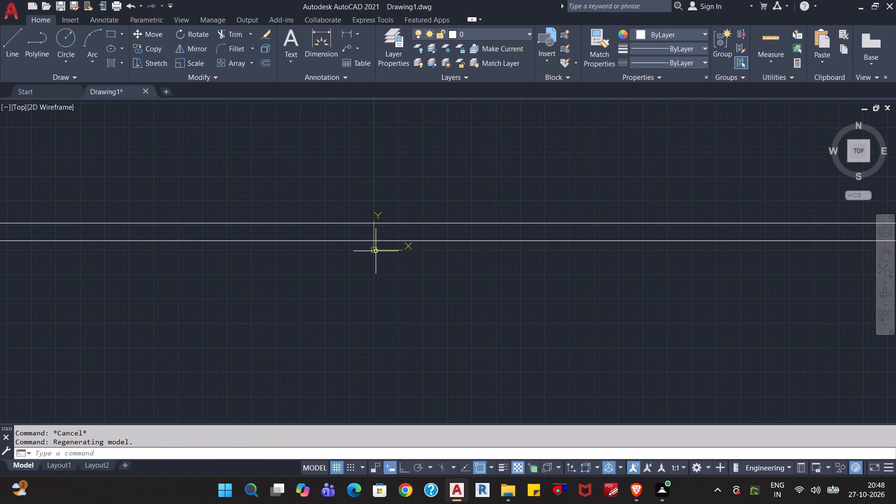
# Move the UCS origin down and to the left, about 17'-4" away at roughly 205°, below the horizontal construction lines.
pyautogui.moveTo(375, 251); pyautogui.dragTo(282, 318)
pyautogui.moveTo(372, 252); pyautogui.dragTo(271, 334)
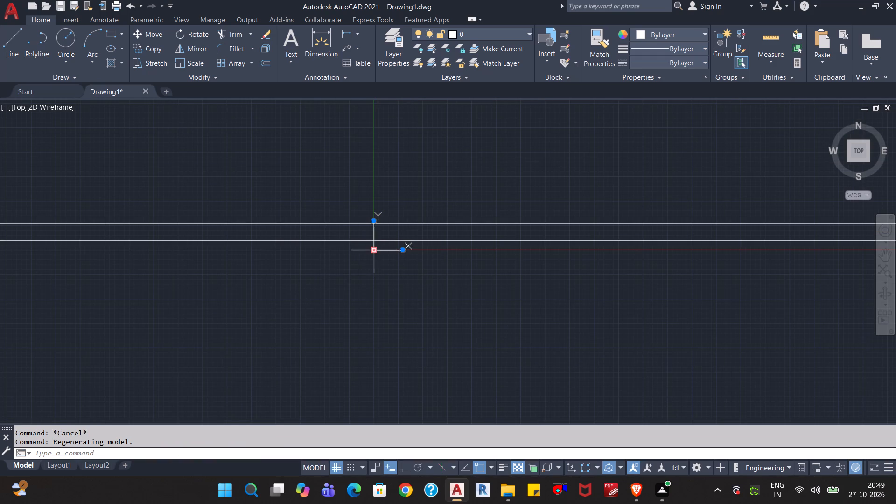
pyautogui.click(376, 249)
pyautogui.click(374, 249)
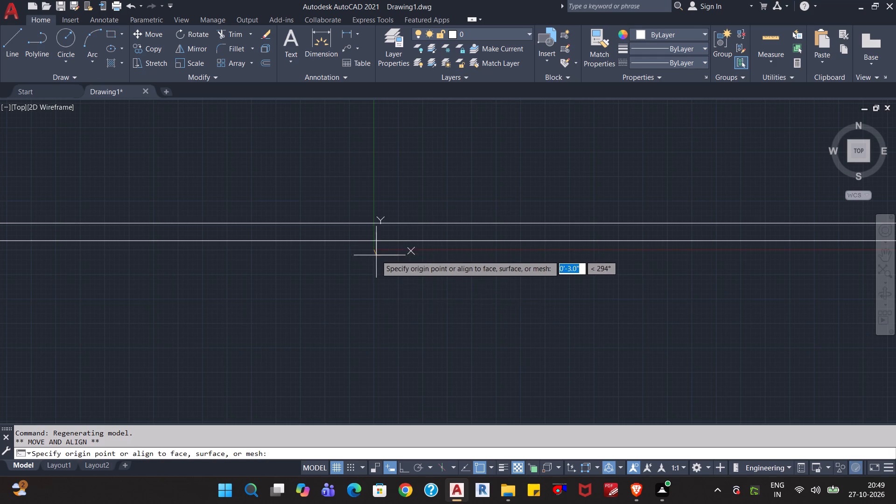
pyautogui.click(4, 417)
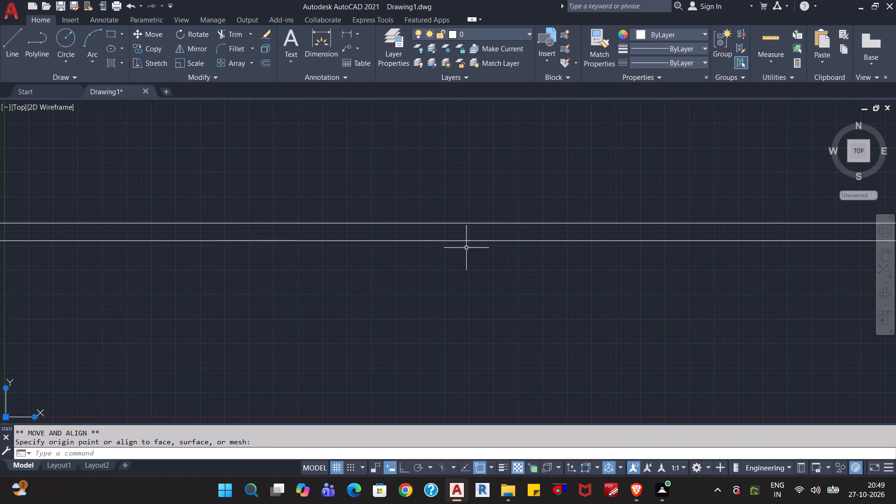
# Draw a vertical construction line (XLINE) crossing the horizontal pair about 26'-4" to the right of the UCS origin.
pyautogui.scroll(2, 477, 236)
pyautogui.scroll(-2, 479, 229)
pyautogui.moveTo(477, 237); pyautogui.dragTo(476, 283, button='middle')
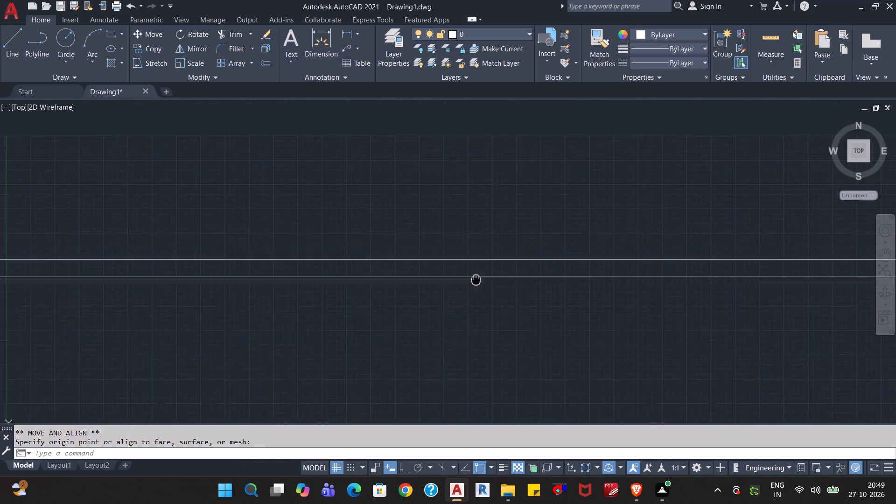
pyautogui.moveTo(476, 283); pyautogui.dragTo(476, 307, button='middle')
pyautogui.moveTo(485, 301); pyautogui.dragTo(485, 352, button='middle')
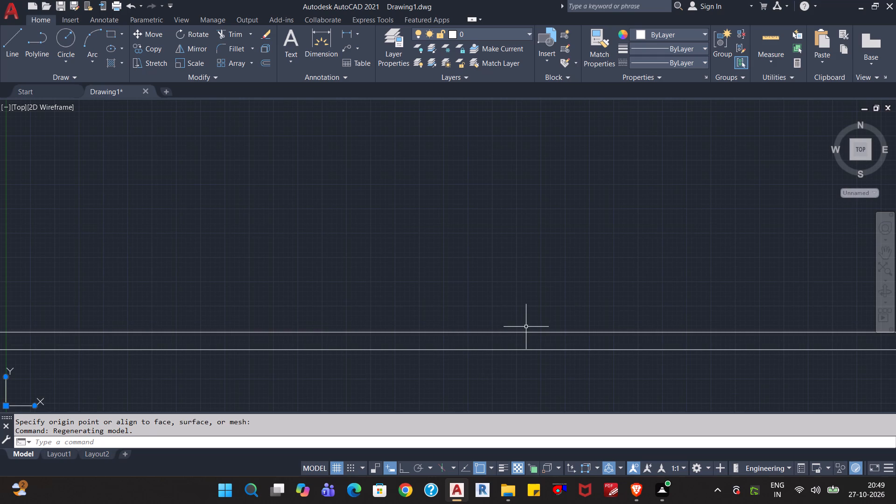
pyautogui.scroll(-2, 525, 324)
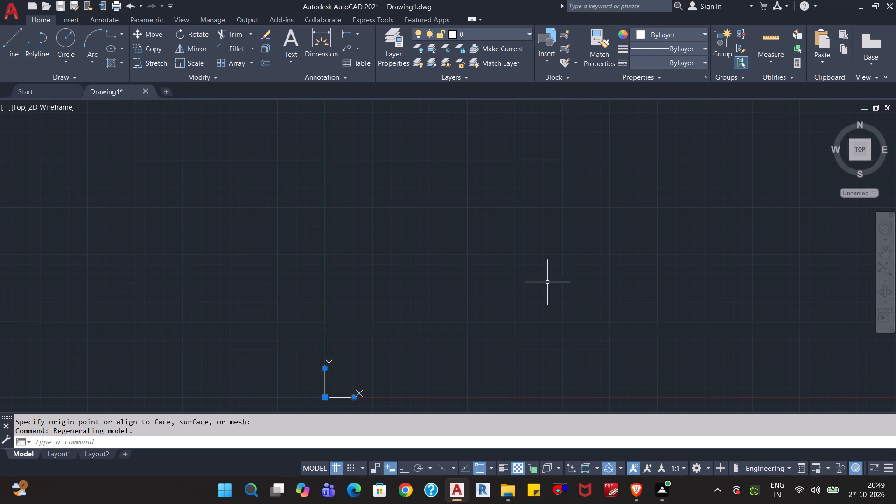
pyautogui.moveTo(547, 287); pyautogui.dragTo(430, 359, button='middle')
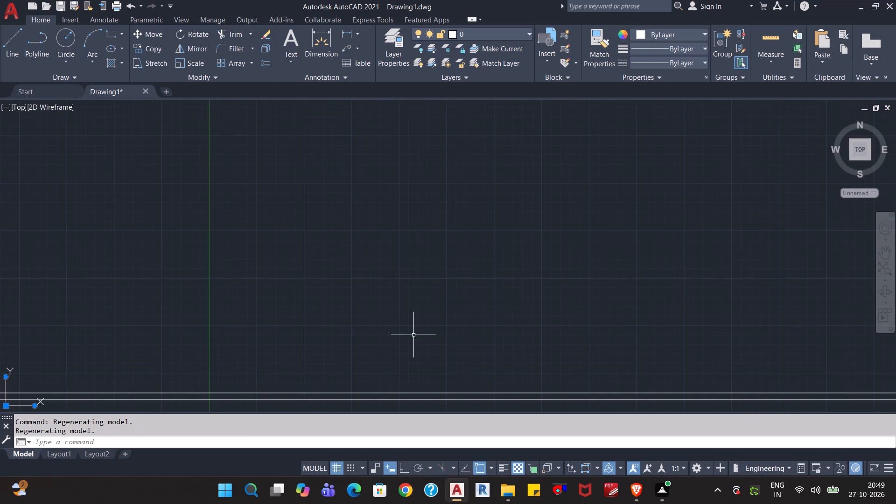
pyautogui.moveTo(498, 334); pyautogui.dragTo(475, 253, button='middle')
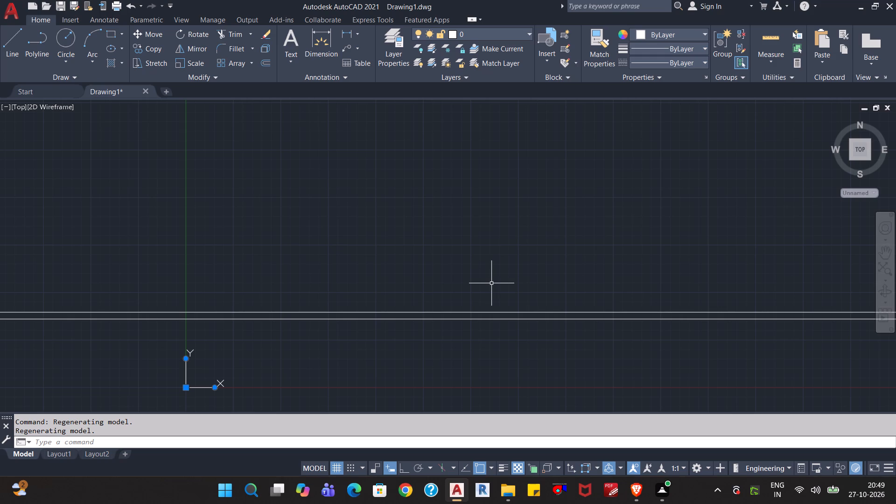
pyautogui.press('x')
pyautogui.press('l')
pyautogui.press('Return')
pyautogui.press('v')
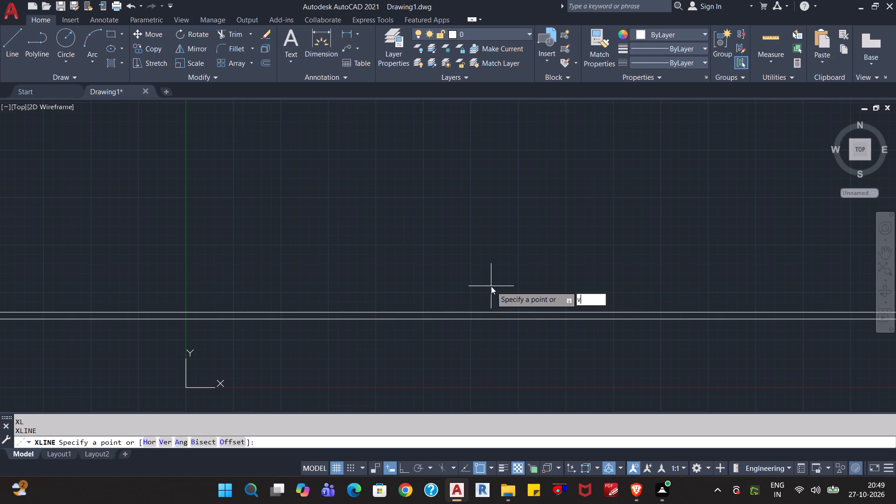
pyautogui.press('Return')
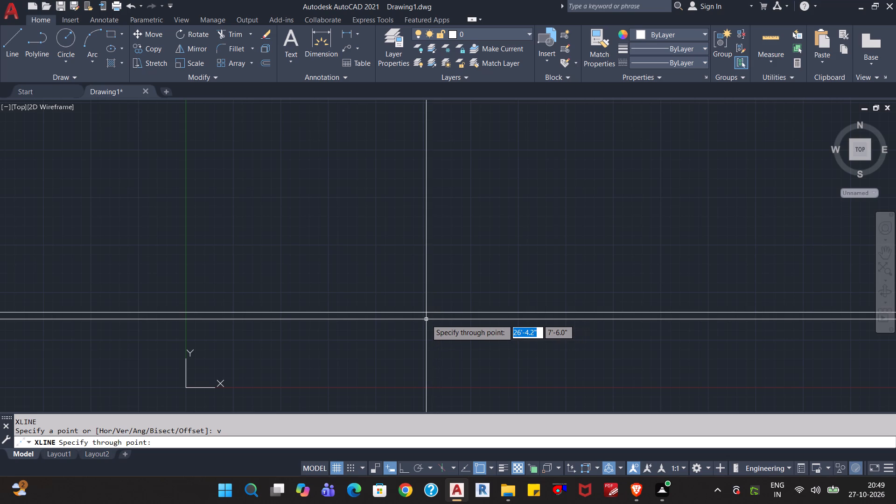
pyautogui.click(426, 319)
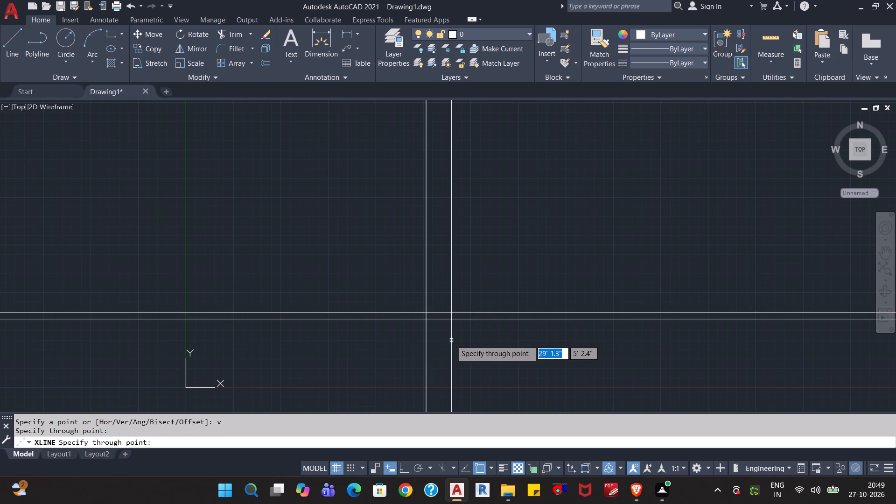
pyautogui.press('Escape')
pyautogui.press('Escape')
pyautogui.press('Escape')
# Offset the vertical construction line 9" to the right to form the second face of the wall.
pyautogui.press('o')
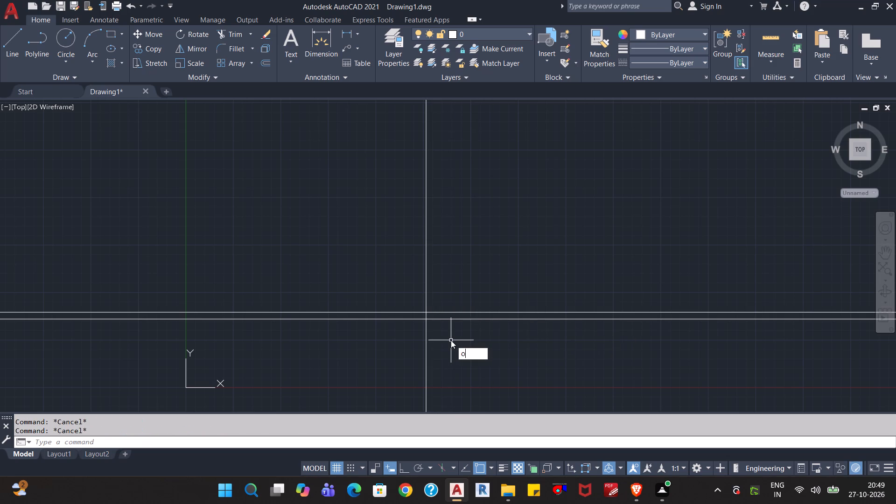
pyautogui.press('Return')
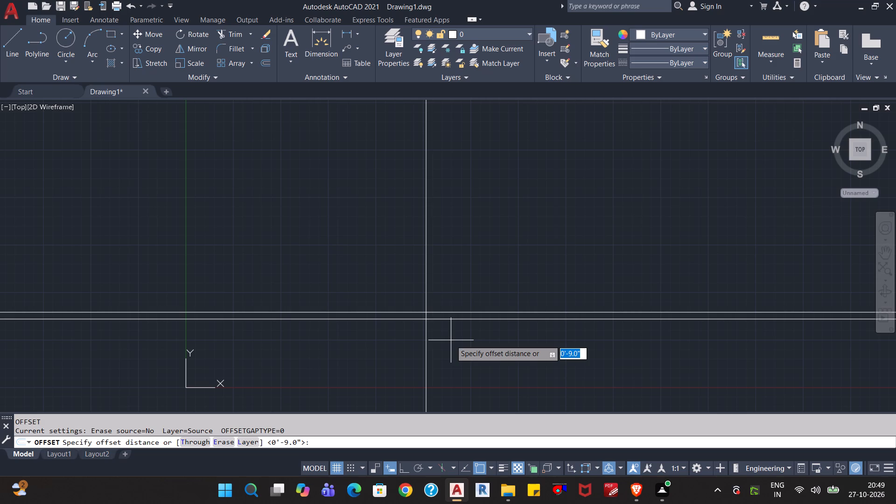
pyautogui.press('Return')
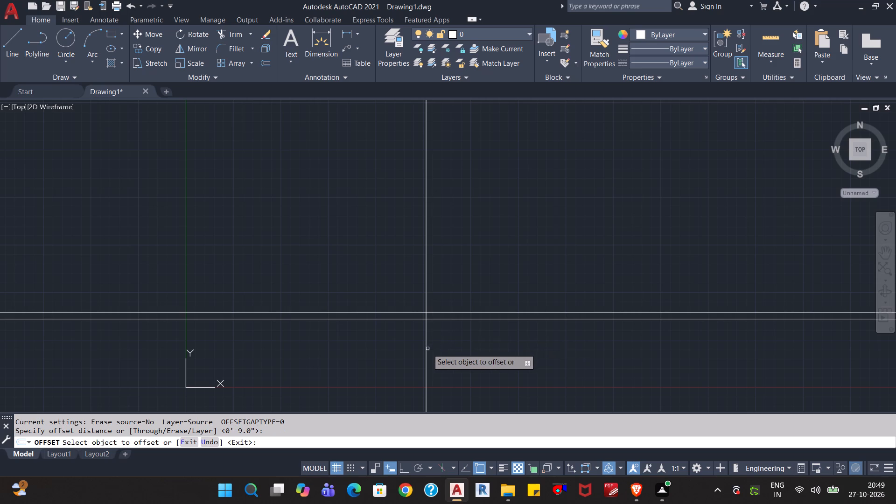
pyautogui.click(427, 349)
pyautogui.click(441, 348)
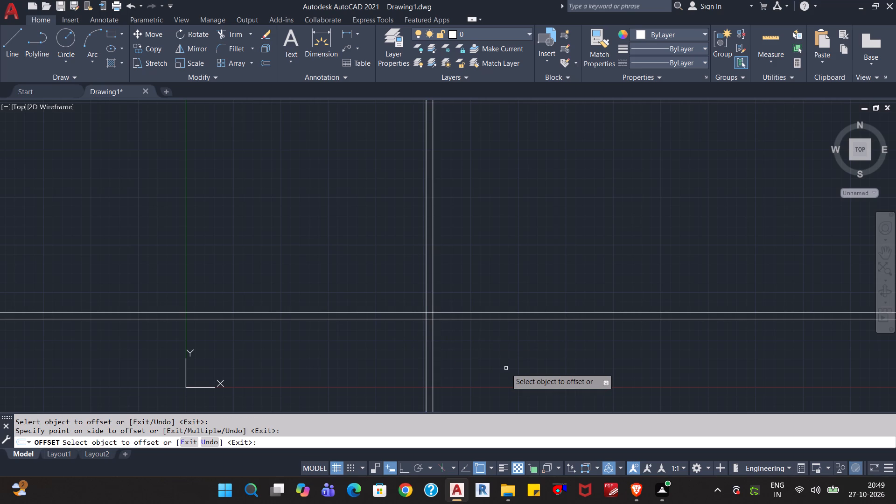
pyautogui.press('Escape')
pyautogui.press('Escape')
pyautogui.press('Escape')
pyautogui.press('Escape')
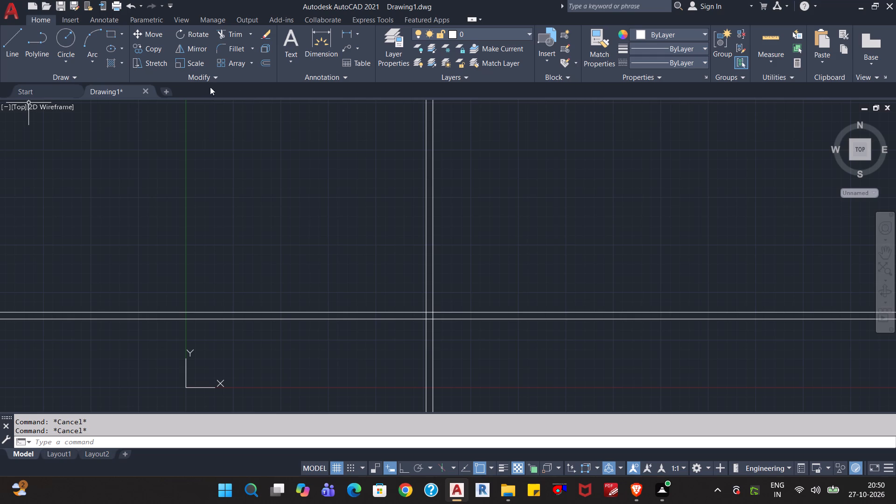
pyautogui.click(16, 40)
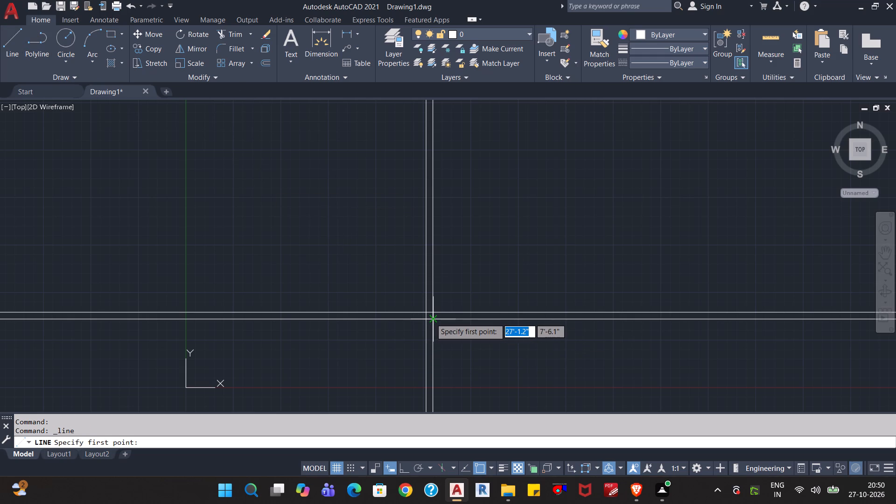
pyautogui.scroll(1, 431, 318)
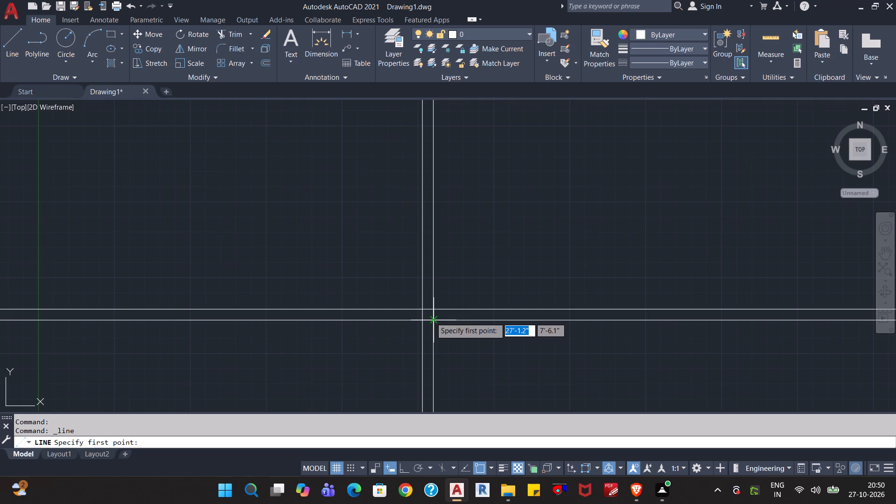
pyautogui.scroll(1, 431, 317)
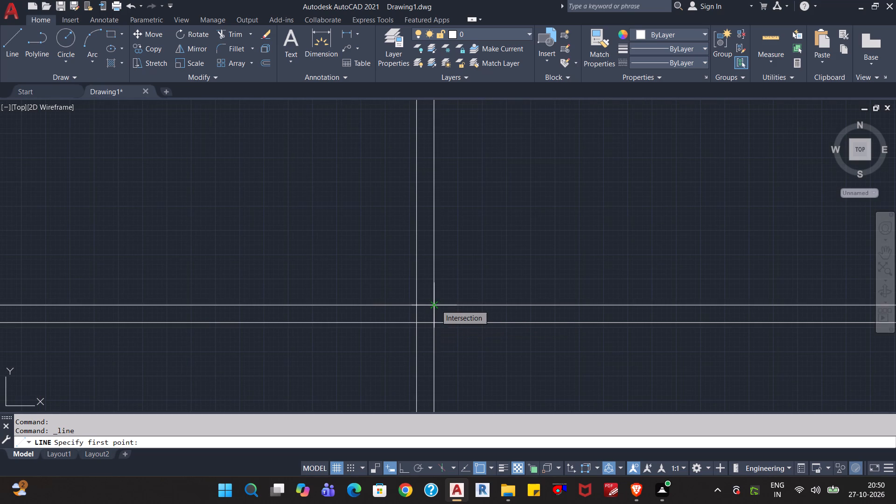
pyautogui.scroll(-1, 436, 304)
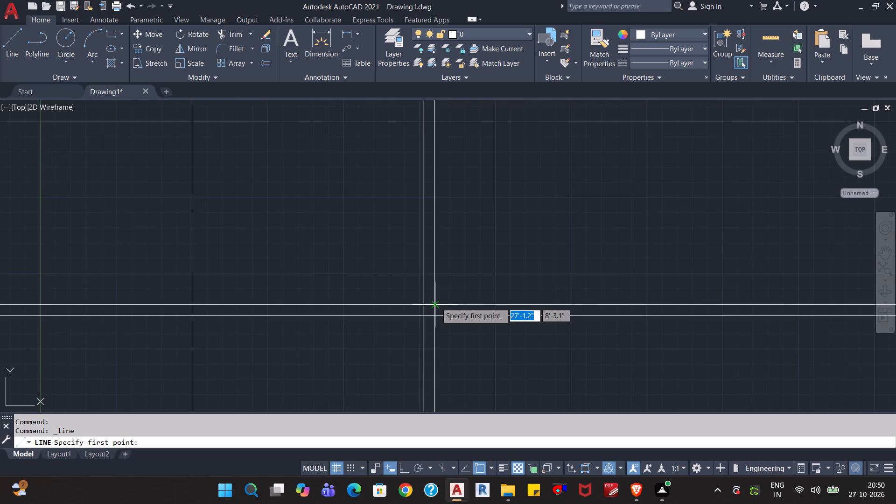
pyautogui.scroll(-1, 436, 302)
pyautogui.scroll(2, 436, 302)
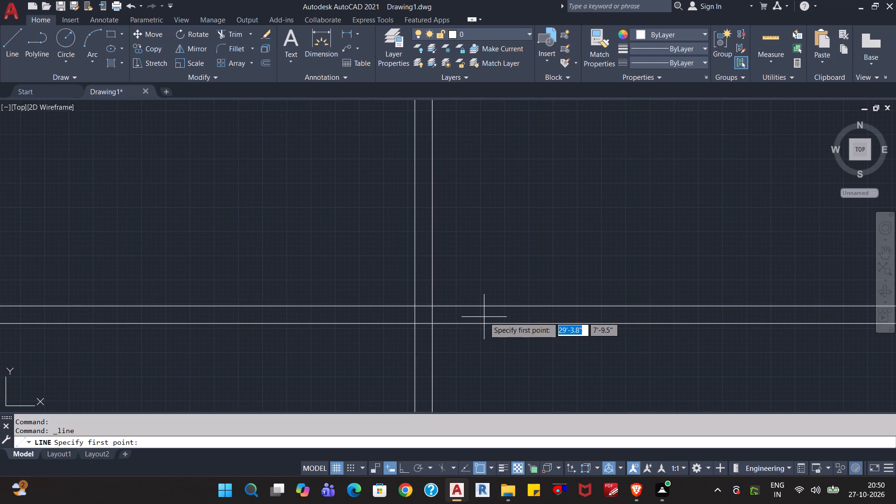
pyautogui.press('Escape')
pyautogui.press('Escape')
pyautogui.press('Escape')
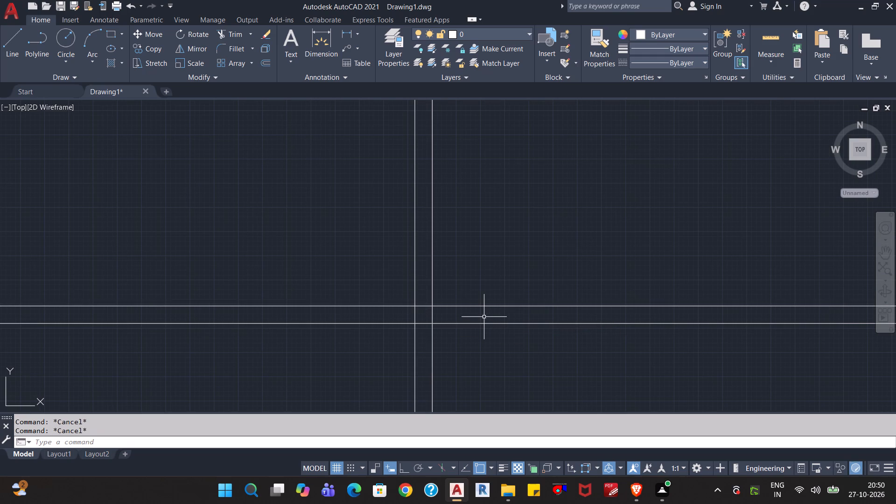
# Trim the crossing construction lines inside the intersection and beyond it to the left and below, leaving a clean lower-left wall corner.
pyautogui.write('tr')
pyautogui.press('Return')
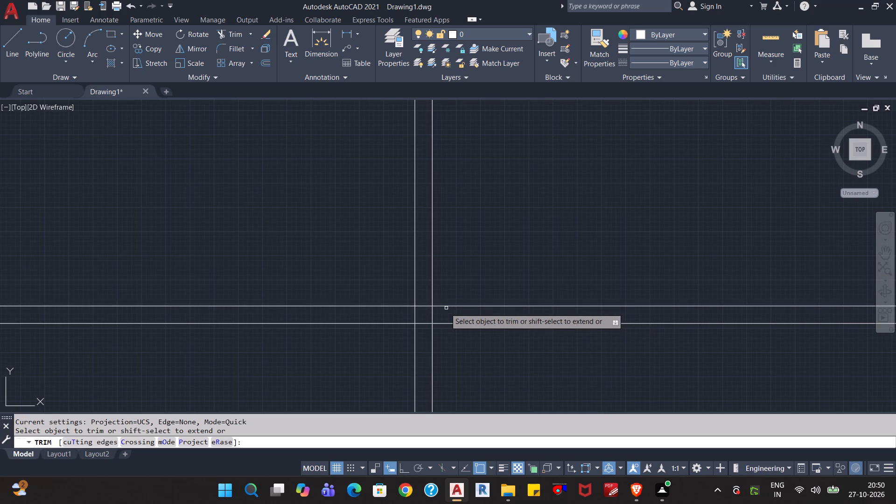
pyautogui.click(422, 302)
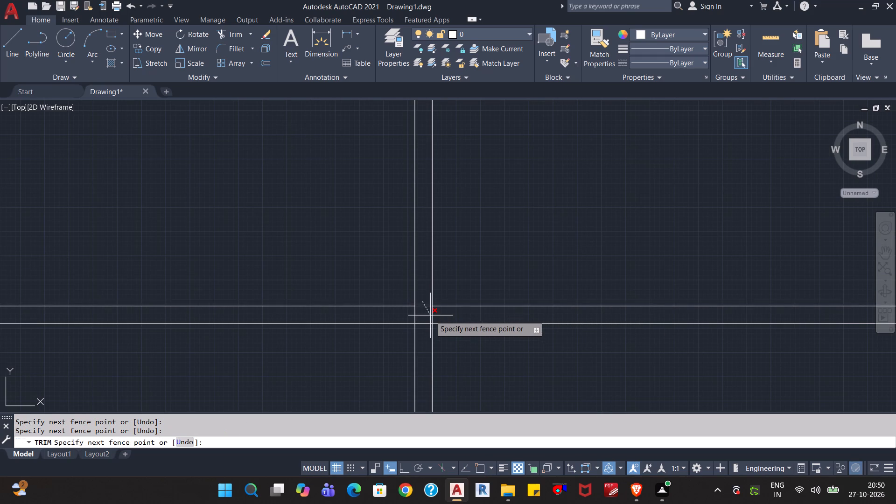
pyautogui.click(437, 317)
pyautogui.scroll(-1, 504, 360)
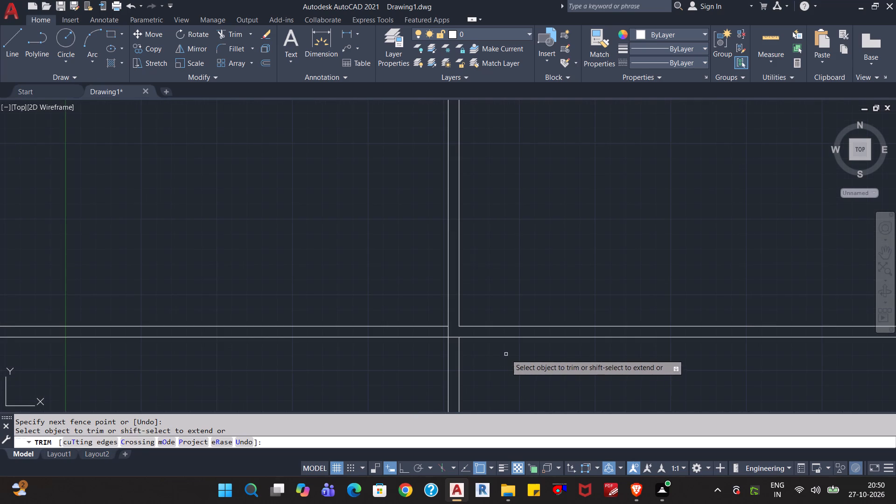
pyautogui.click(494, 373)
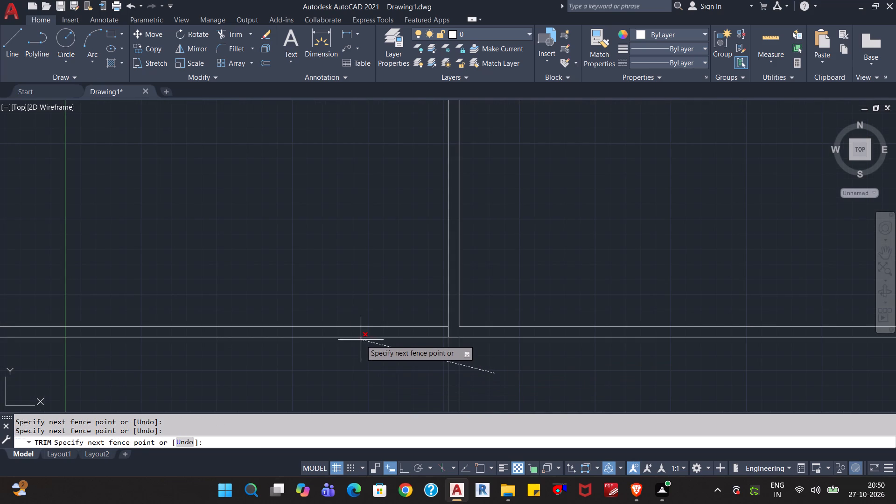
pyautogui.click(333, 321)
pyautogui.moveTo(600, 252); pyautogui.dragTo(491, 277, button='middle')
pyautogui.scroll(-2, 467, 276)
pyautogui.moveTo(526, 258); pyautogui.dragTo(485, 292, button='middle')
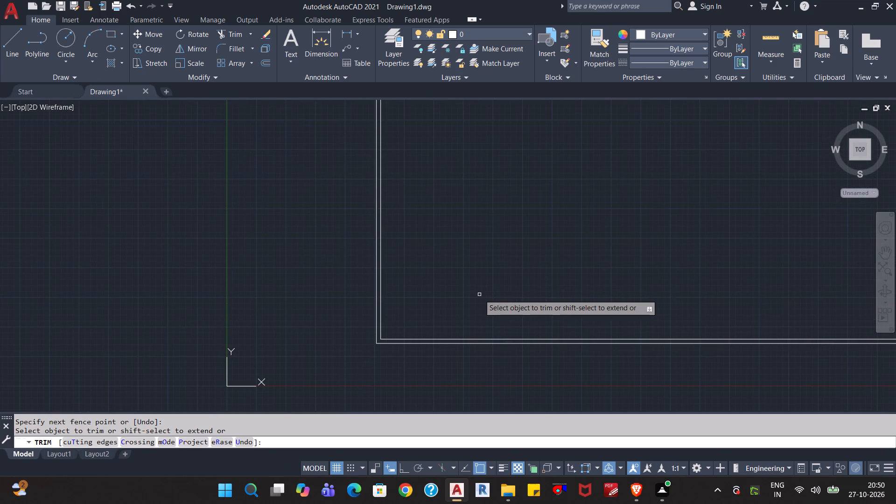
pyautogui.scroll(1, 440, 297)
pyautogui.moveTo(421, 303); pyautogui.dragTo(421, 266, button='middle')
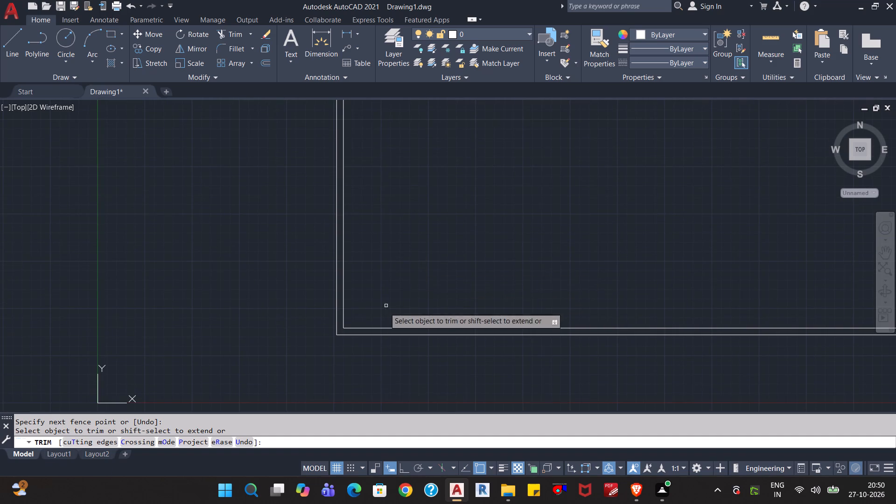
pyautogui.scroll(2, 371, 323)
pyautogui.moveTo(370, 301); pyautogui.dragTo(376, 345, button='middle')
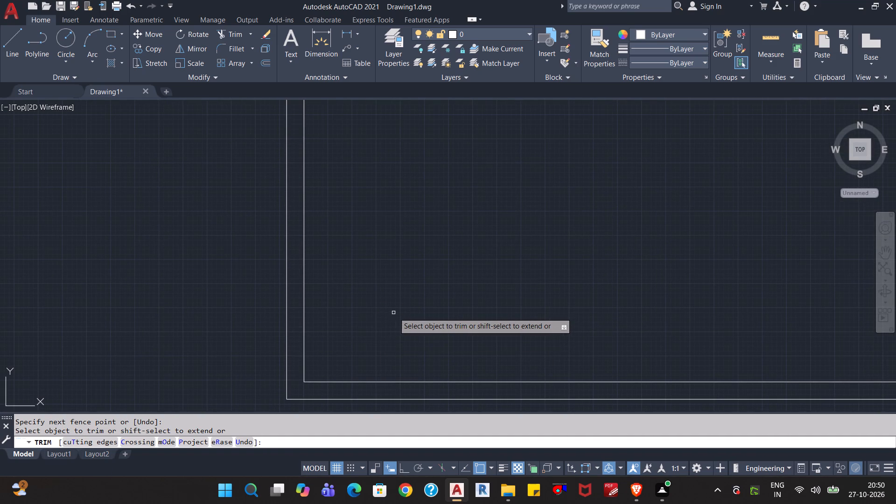
pyautogui.scroll(-1, 394, 313)
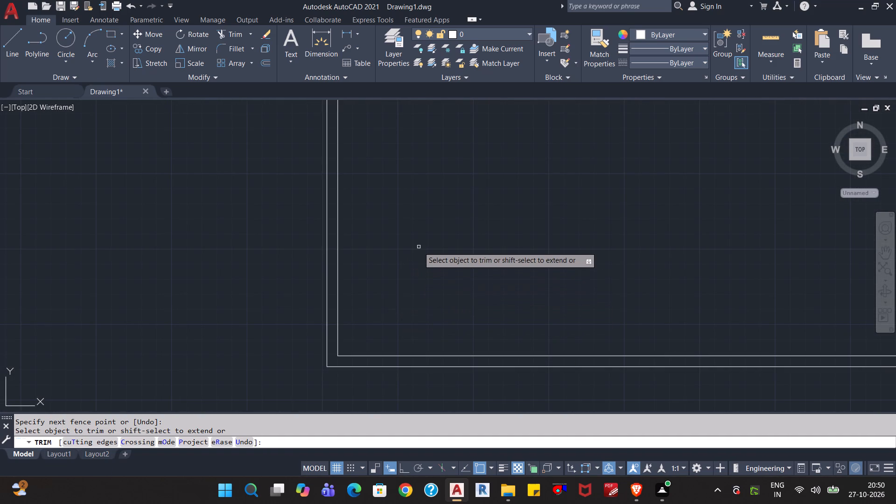
pyautogui.press('Escape')
pyautogui.press('Escape')
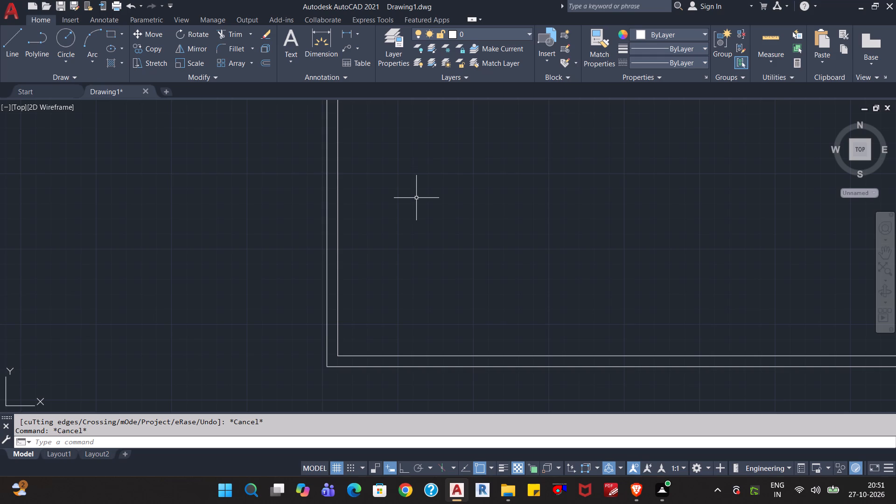
# Offset the left wall's outer line 11'6" to the right, inside the plan, as the first face of an interior partition.
pyautogui.press('o')
pyautogui.press('Return')
pyautogui.write('11')
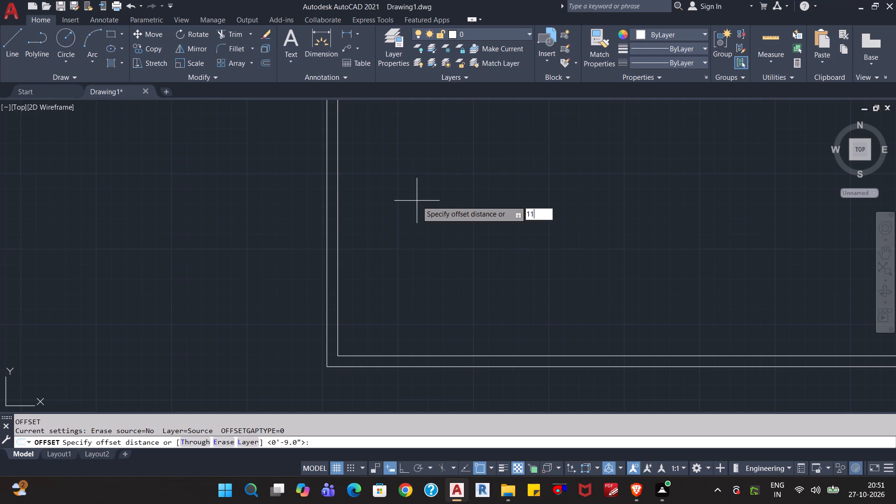
pyautogui.press("'")
pyautogui.write('6"')
pyautogui.press('Return')
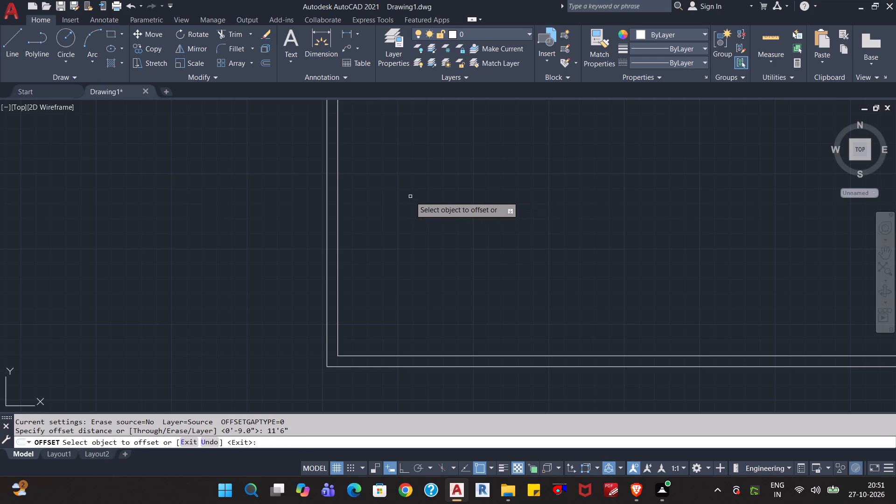
pyautogui.click(327, 287)
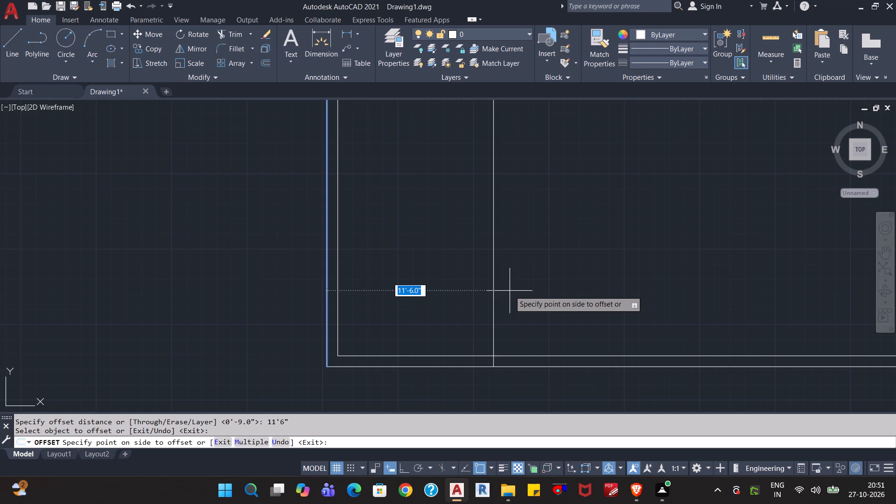
pyautogui.click(510, 291)
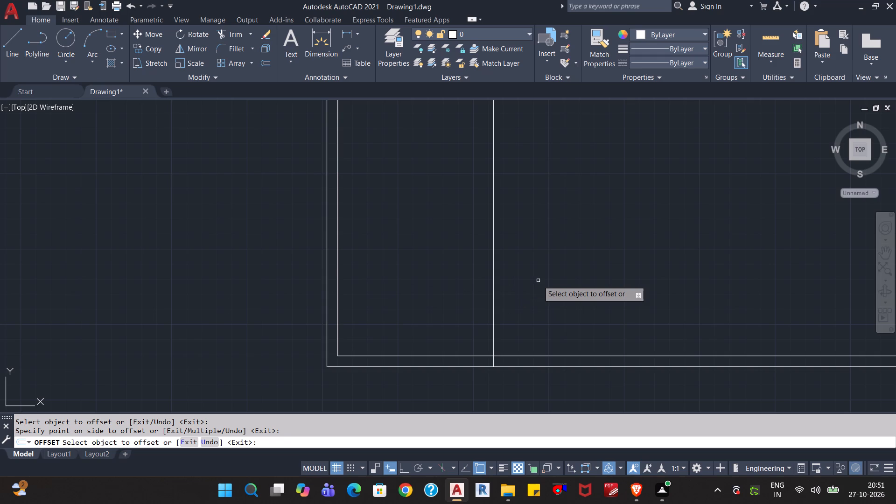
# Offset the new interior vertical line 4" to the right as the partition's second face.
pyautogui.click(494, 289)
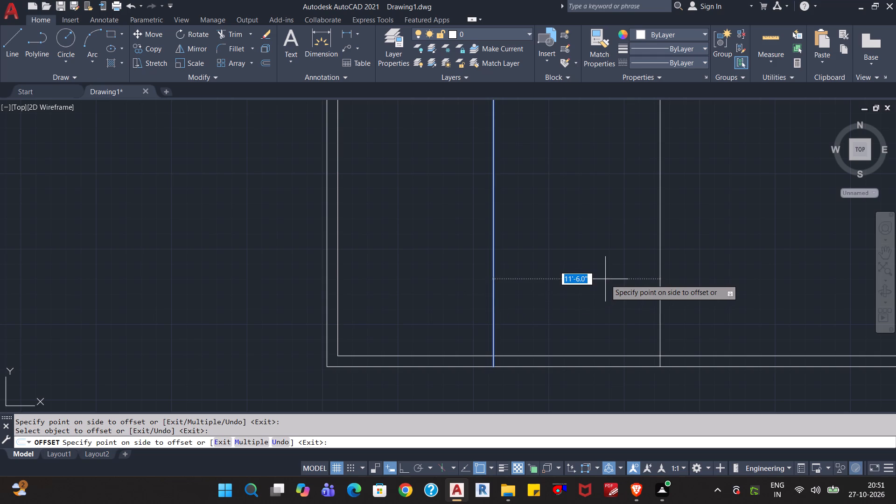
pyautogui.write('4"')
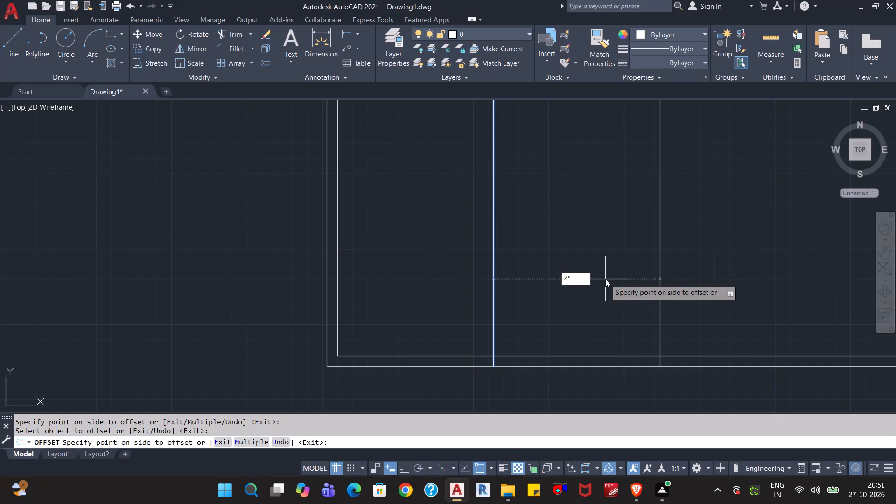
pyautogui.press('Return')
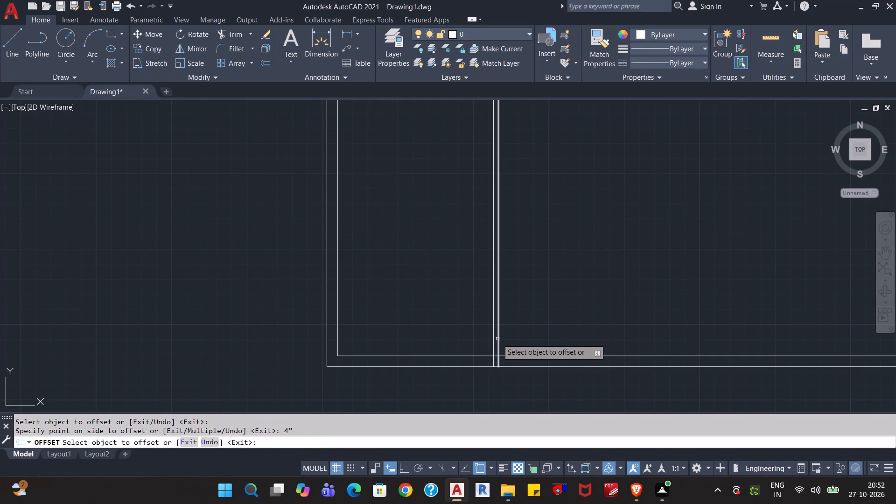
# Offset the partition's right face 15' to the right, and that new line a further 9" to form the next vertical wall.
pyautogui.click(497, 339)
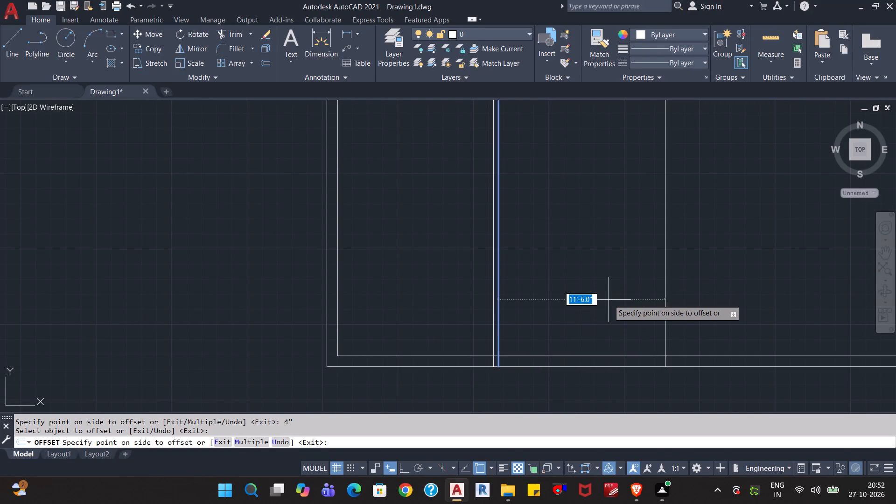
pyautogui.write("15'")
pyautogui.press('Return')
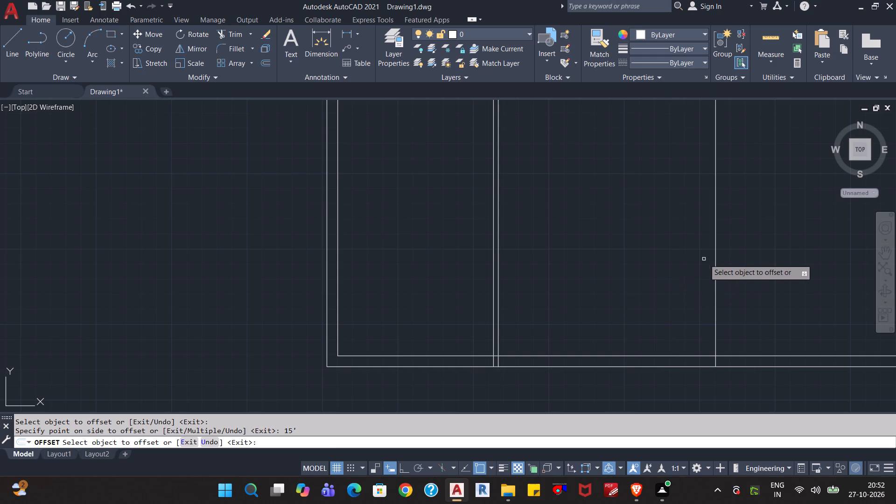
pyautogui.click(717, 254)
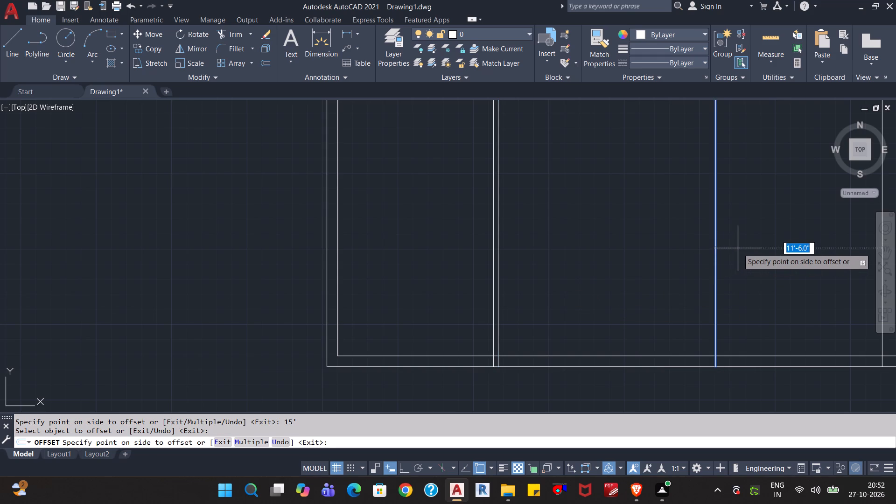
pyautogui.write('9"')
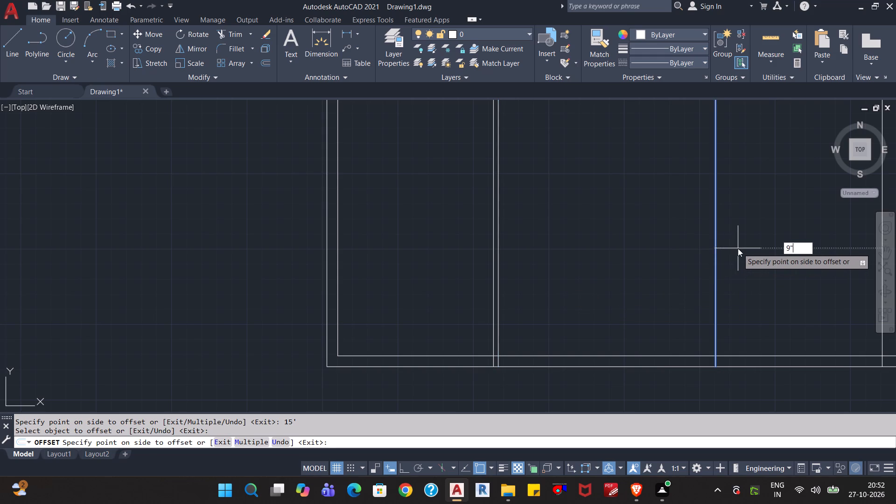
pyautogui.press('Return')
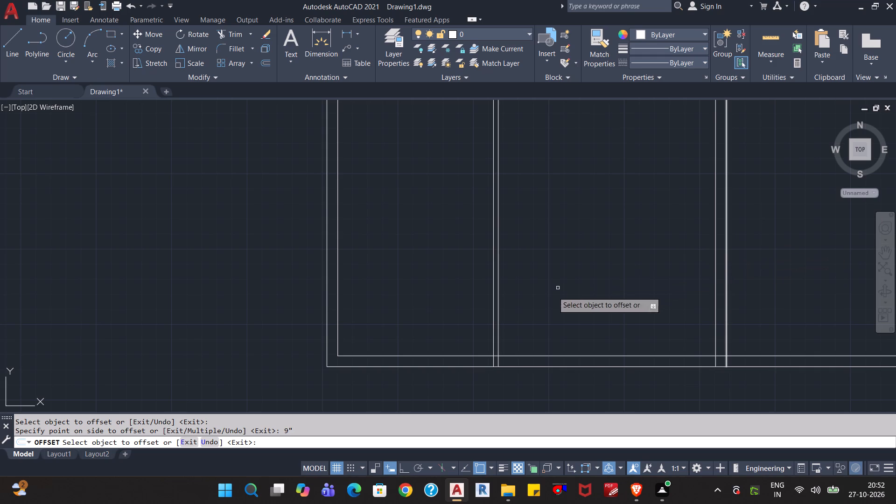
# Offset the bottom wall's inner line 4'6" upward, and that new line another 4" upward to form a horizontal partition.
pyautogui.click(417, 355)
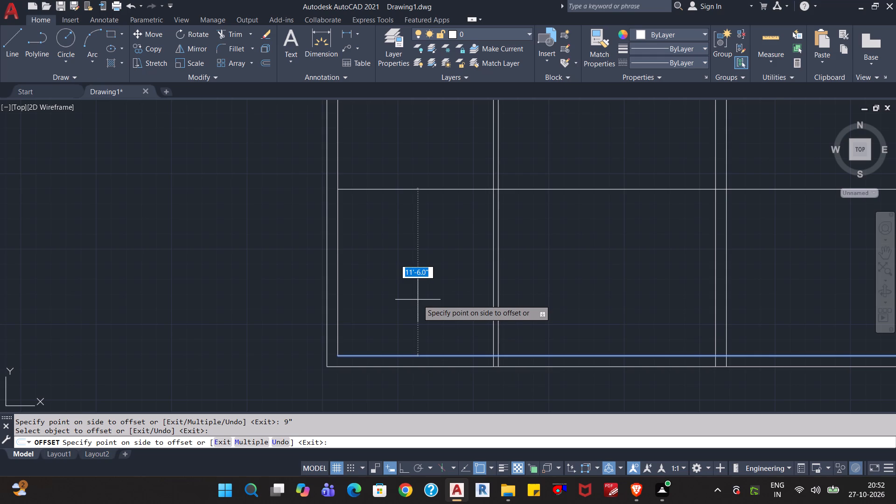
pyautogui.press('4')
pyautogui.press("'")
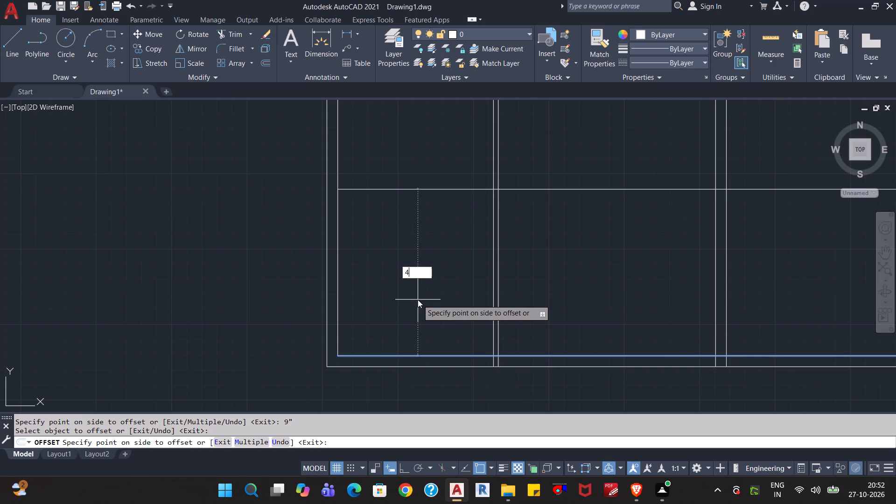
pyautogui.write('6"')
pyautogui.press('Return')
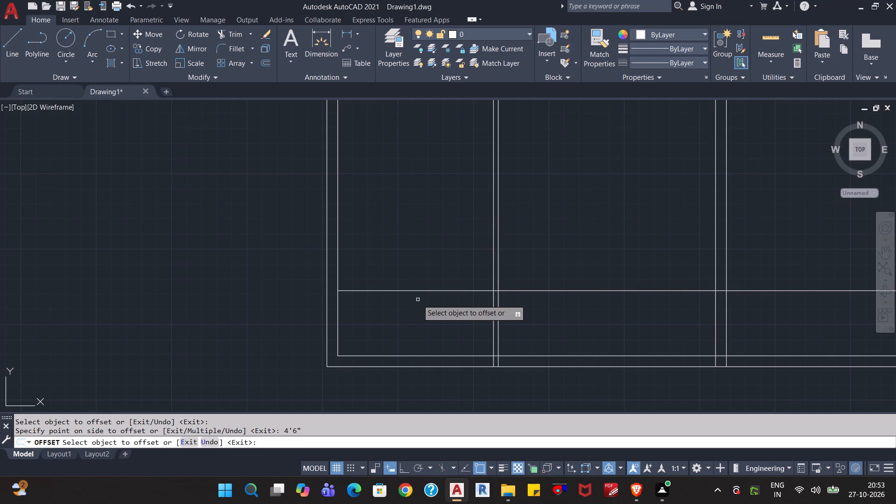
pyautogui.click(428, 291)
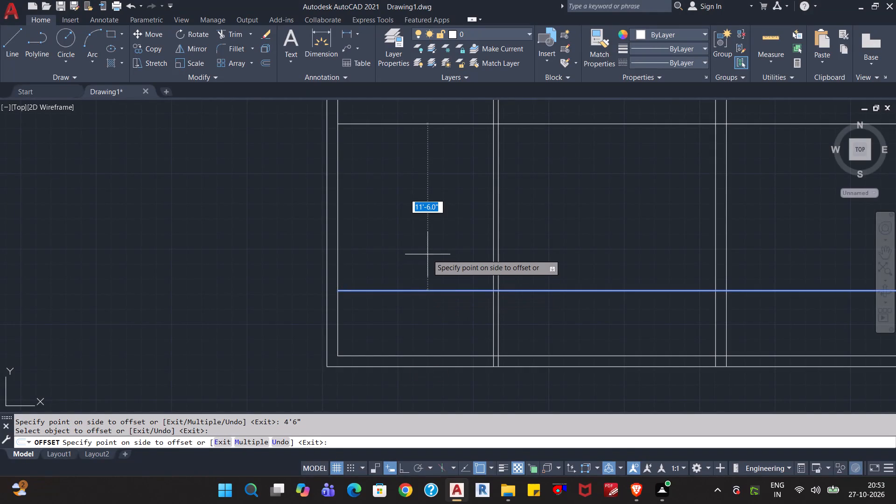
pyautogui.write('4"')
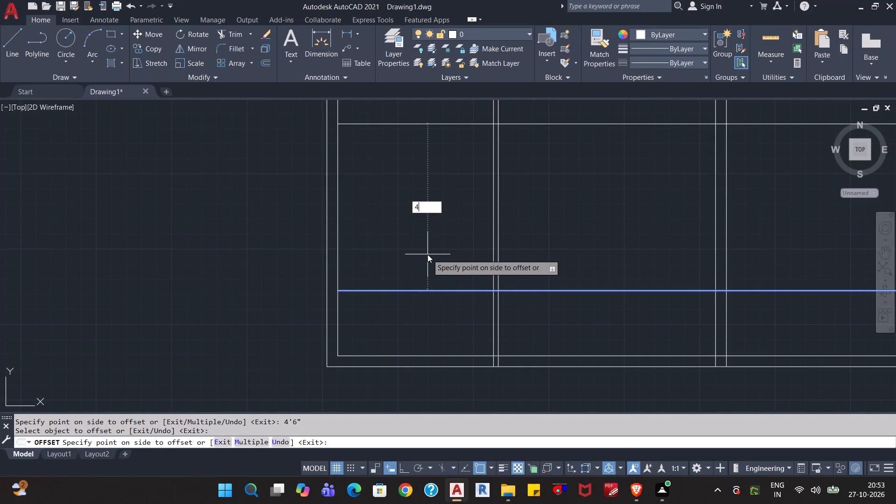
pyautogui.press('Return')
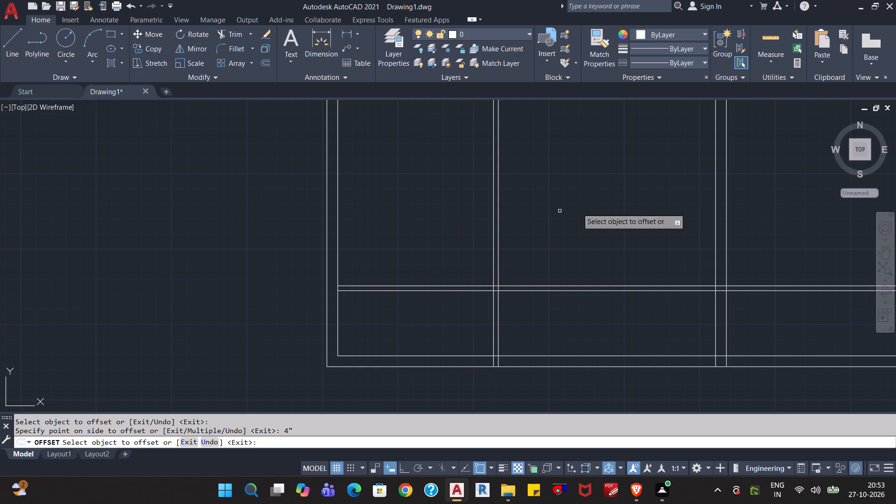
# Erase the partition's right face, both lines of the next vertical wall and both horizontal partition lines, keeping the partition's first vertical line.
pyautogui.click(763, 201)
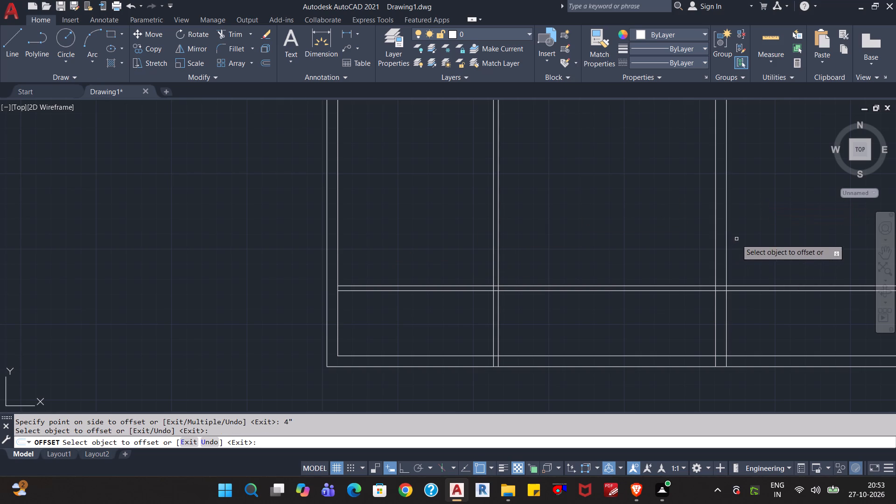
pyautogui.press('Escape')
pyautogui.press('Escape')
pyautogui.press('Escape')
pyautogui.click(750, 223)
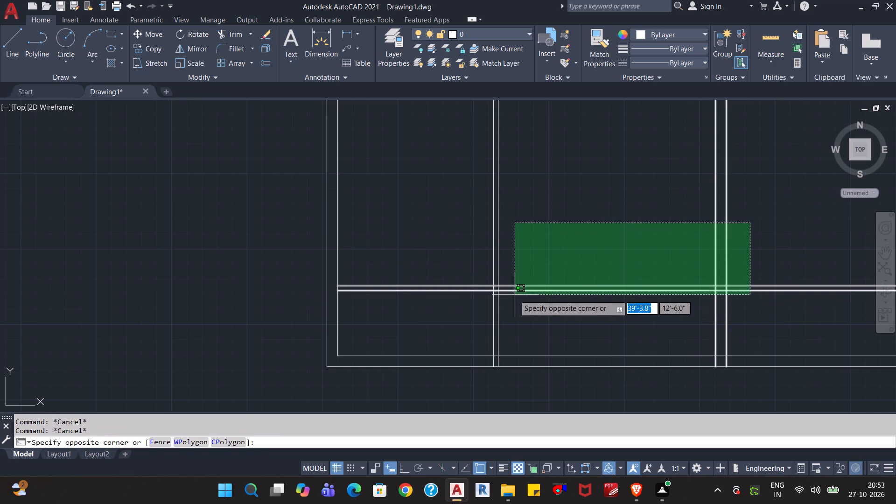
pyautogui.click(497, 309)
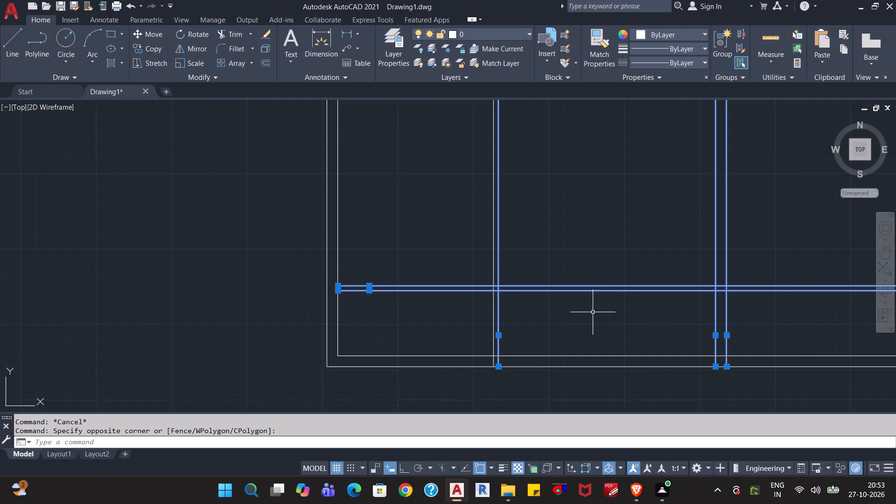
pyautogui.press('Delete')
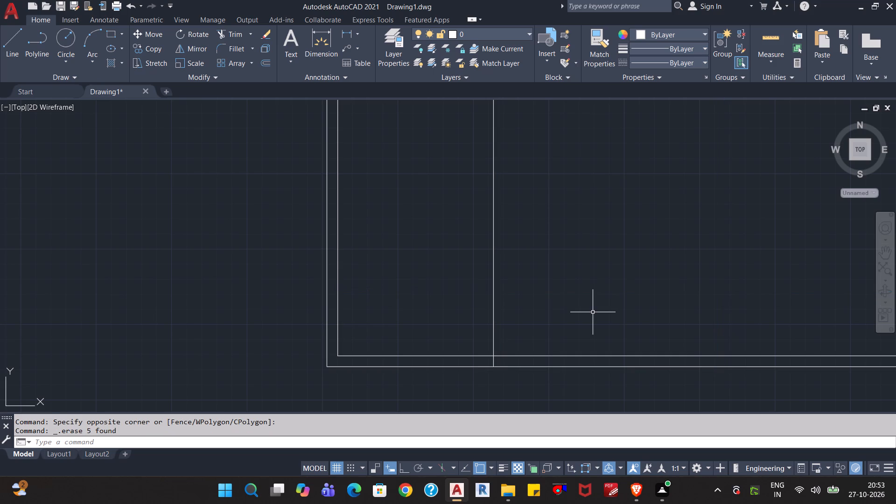
# Offset the interior vertical line 5" to the right to form the partition's second face.
pyautogui.press('o')
pyautogui.press('Return')
pyautogui.write('5"')
pyautogui.press('Return')
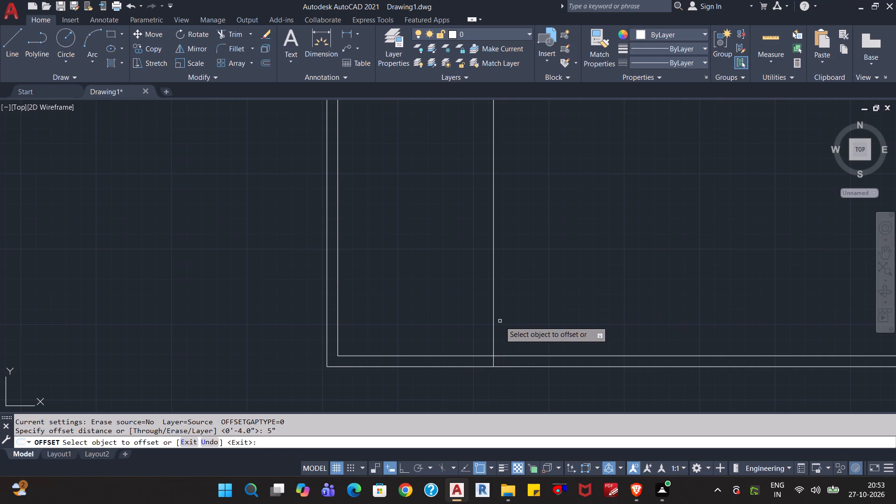
pyautogui.click(494, 323)
pyautogui.click(528, 306)
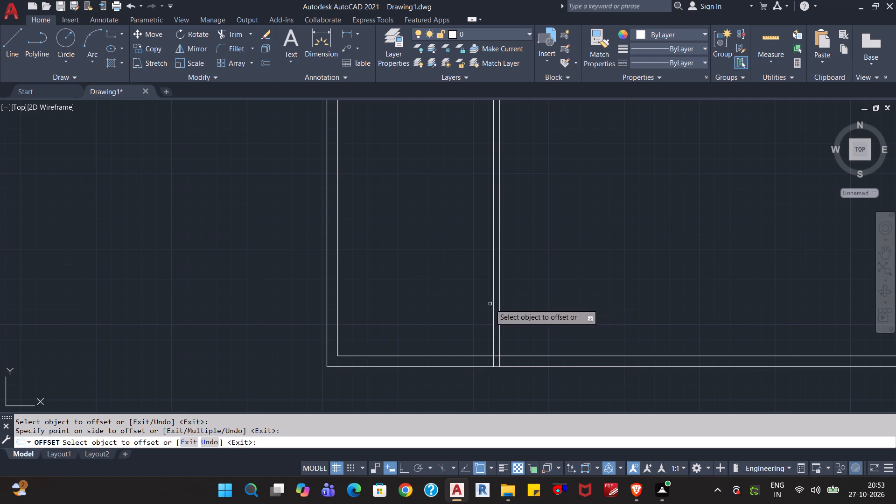
# Offset the partition's right face 15' to the right, and that new line a further 9" to form the next vertical wall.
pyautogui.click(500, 296)
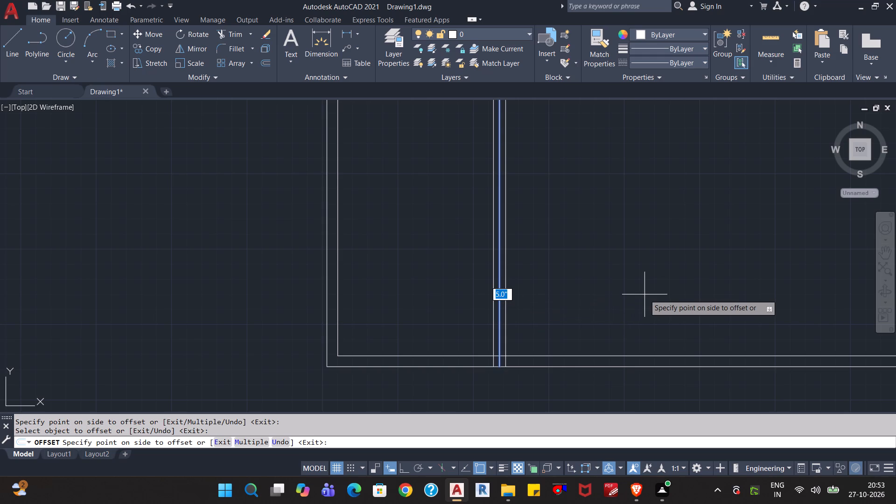
pyautogui.write("15'")
pyautogui.press('Return')
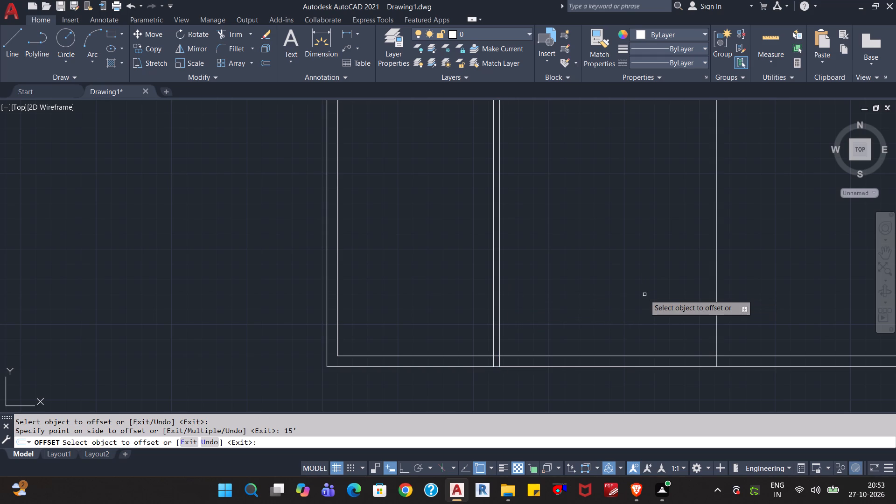
pyautogui.click(715, 265)
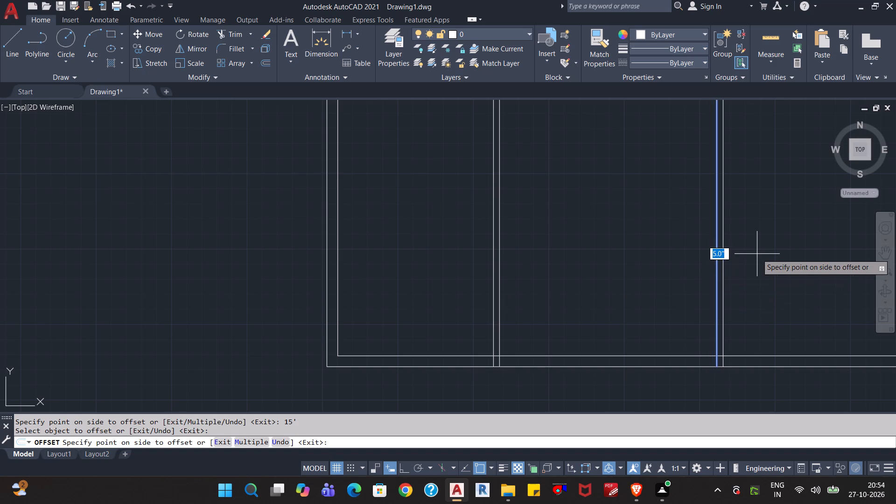
pyautogui.press('9')
pyautogui.hotkey('shift', '"')
pyautogui.press('Return')
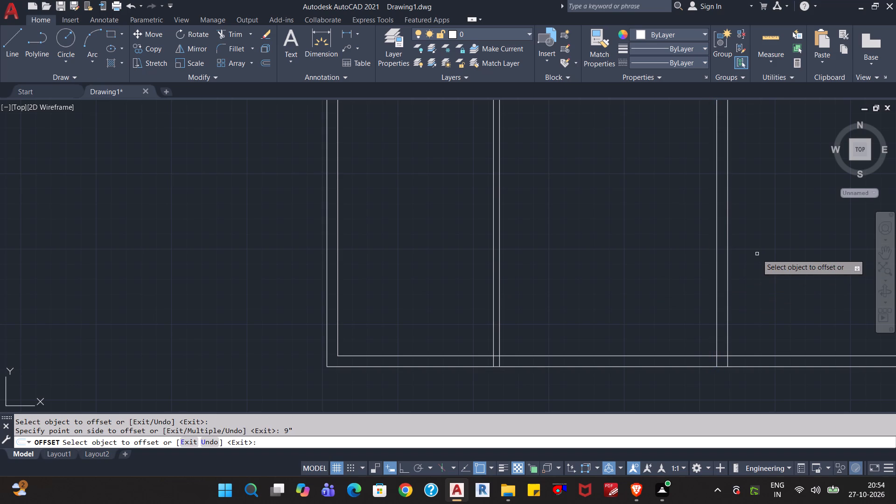
# Offset the bottom wall's inner line 4'6" upward as the first face of a horizontal partition.
pyautogui.click(437, 355)
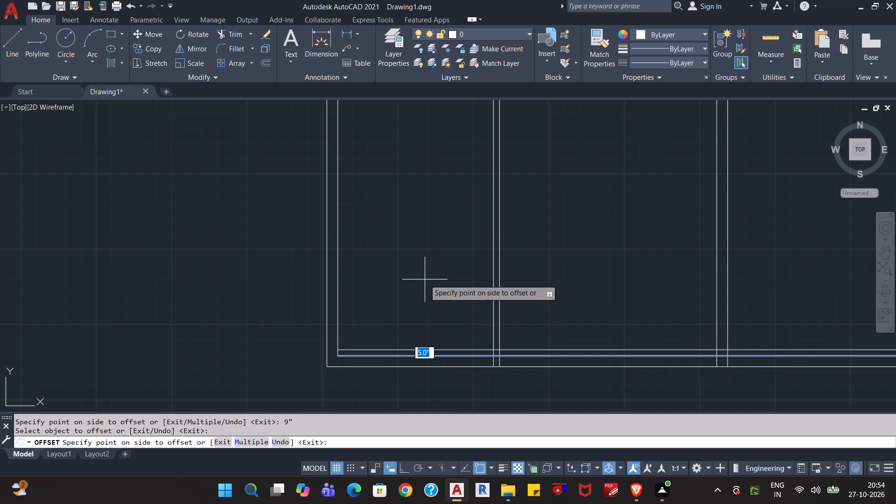
pyautogui.write("4'6")
pyautogui.hotkey('shift', '"')
pyautogui.press('Return')
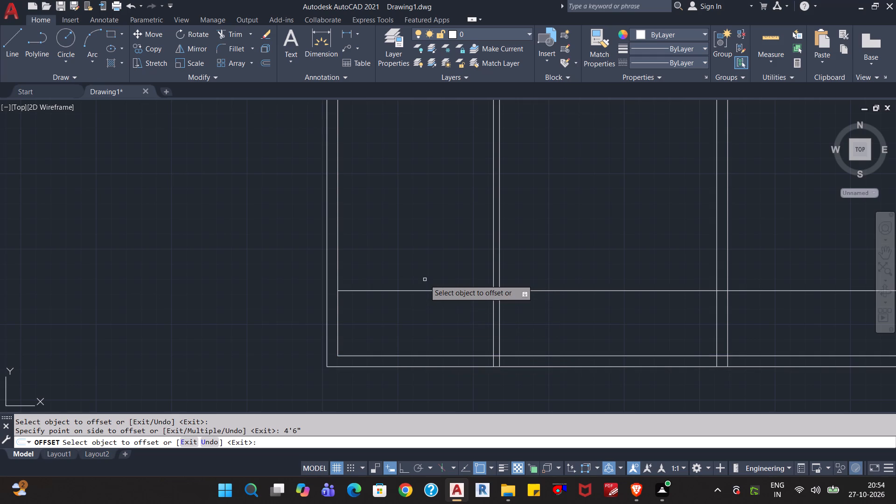
# Offset the horizontal partition line 5" upward to form the partition's second face.
pyautogui.click(420, 291)
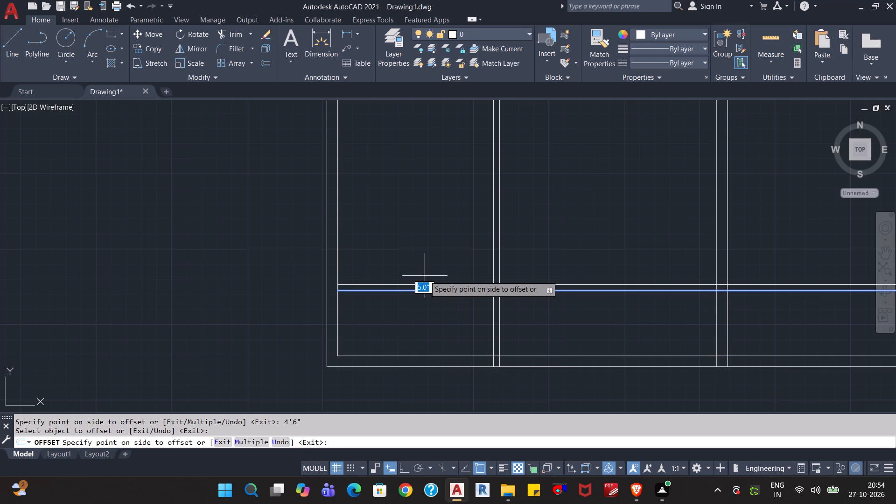
pyautogui.click(425, 276)
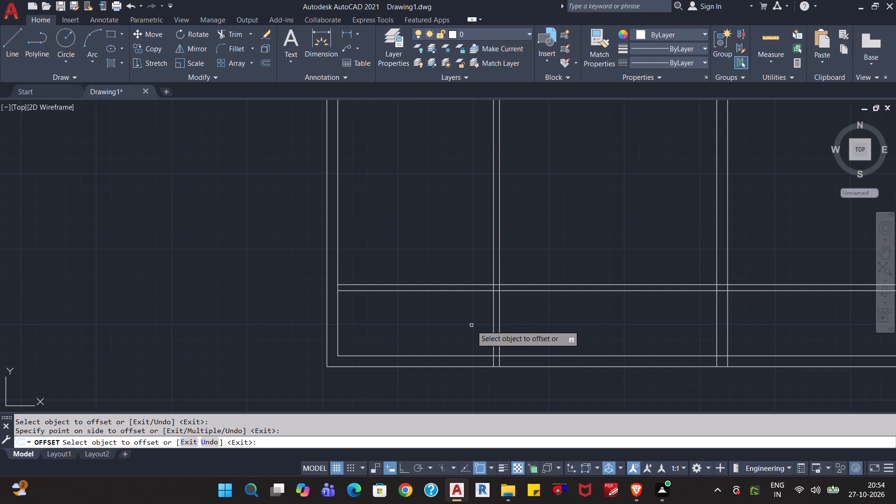
# Trim the vertical partition's lines above the horizontal partition, and the horizontal partition's lines between the vertical partition and the next vertical wall.
pyautogui.write('tr')
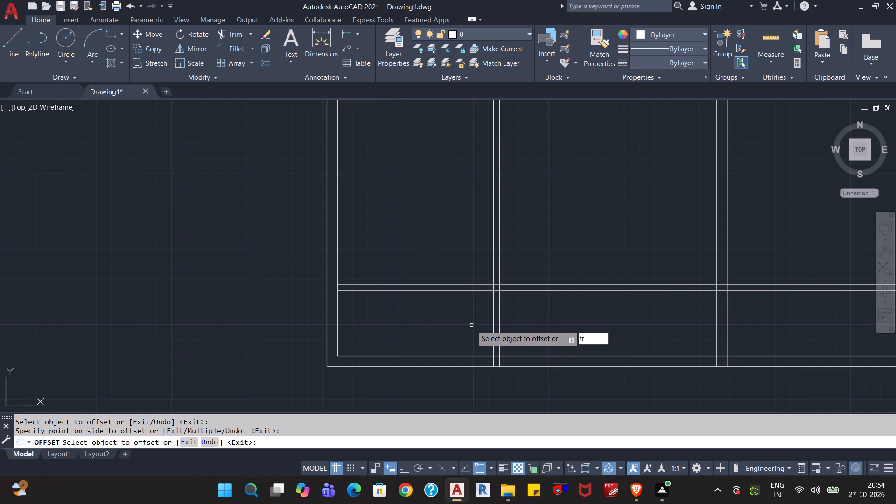
pyautogui.press('Return')
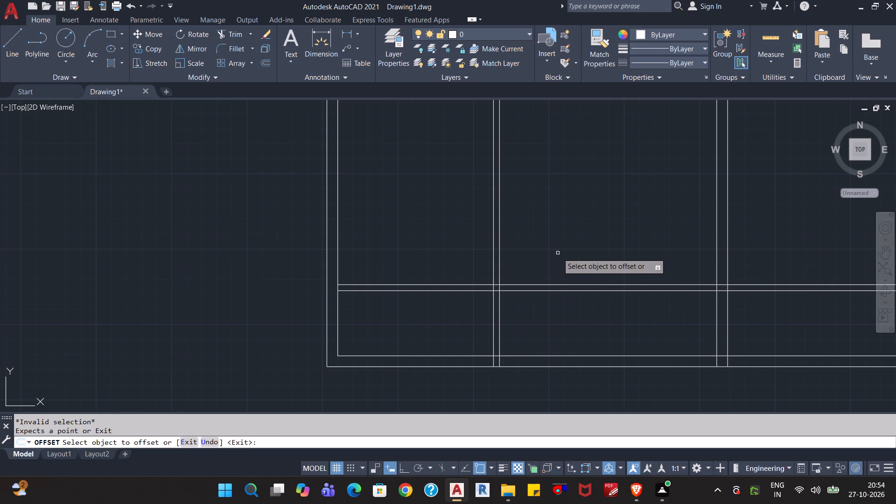
pyautogui.press('Escape')
pyautogui.press('Escape')
pyautogui.press('Escape')
pyautogui.write('tr')
pyautogui.press('Return')
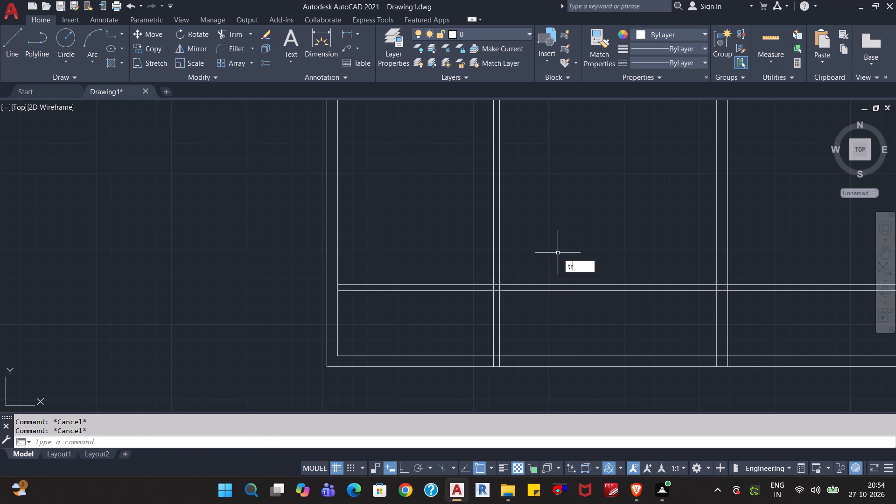
pyautogui.click(558, 253)
pyautogui.click(469, 246)
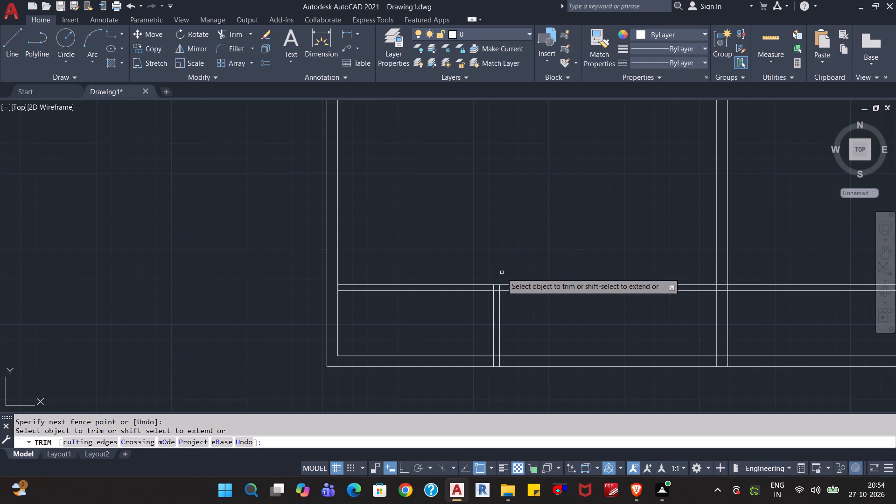
pyautogui.click(542, 247)
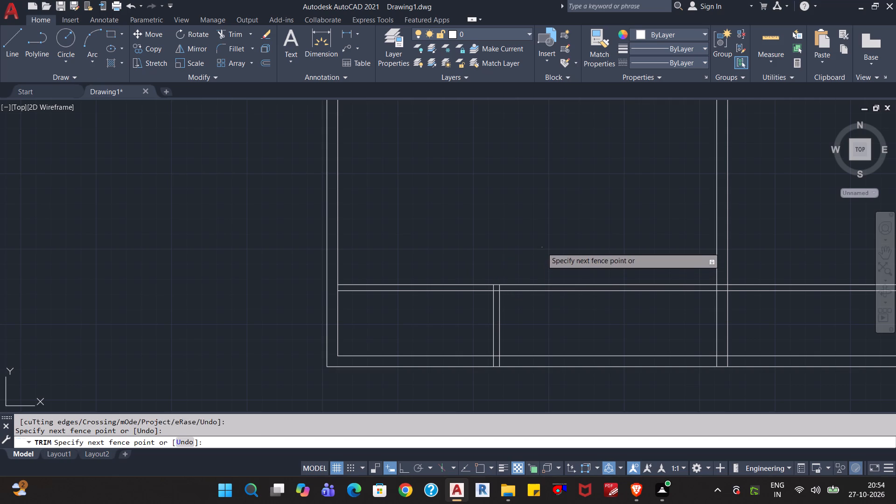
pyautogui.click(543, 308)
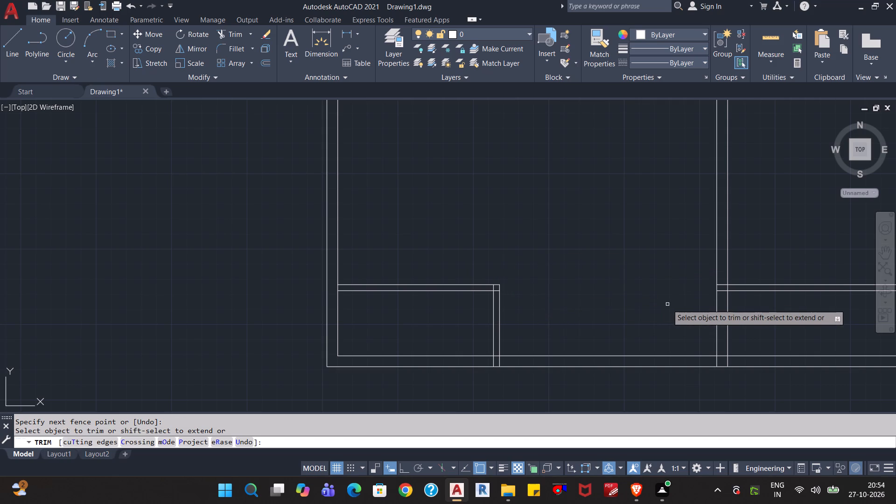
# Trim the horizontal partition and bottom wall lines beyond the right vertical wall, plus the partition line remnants inside that wall's thickness.
pyautogui.moveTo(656, 308); pyautogui.dragTo(579, 300, button='middle')
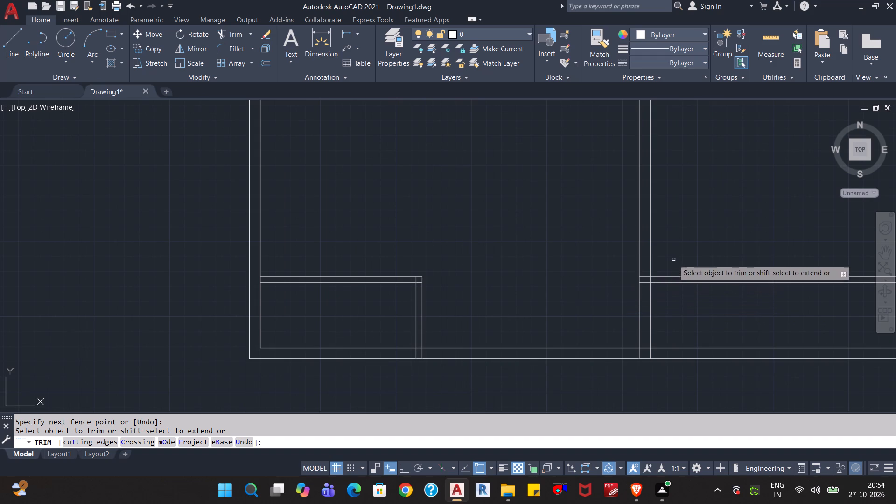
pyautogui.moveTo(693, 244); pyautogui.dragTo(695, 248)
pyautogui.click(701, 302)
pyautogui.click(703, 301)
pyautogui.click(698, 386)
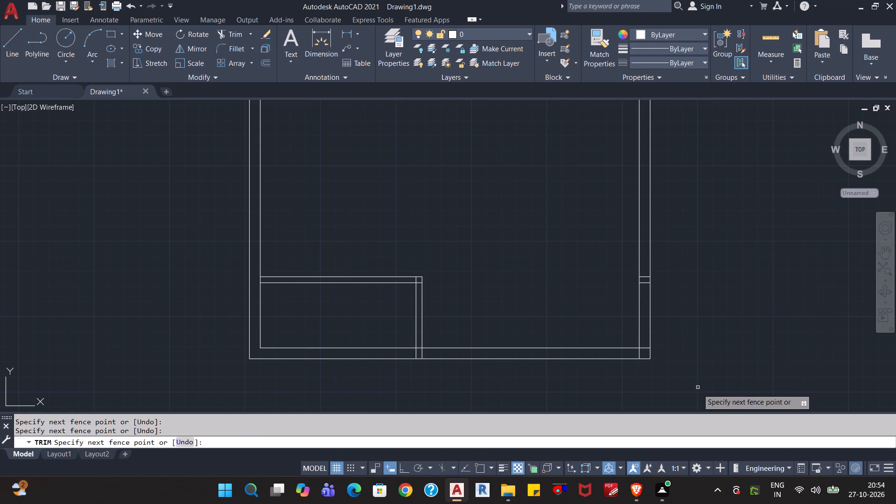
pyautogui.click(644, 290)
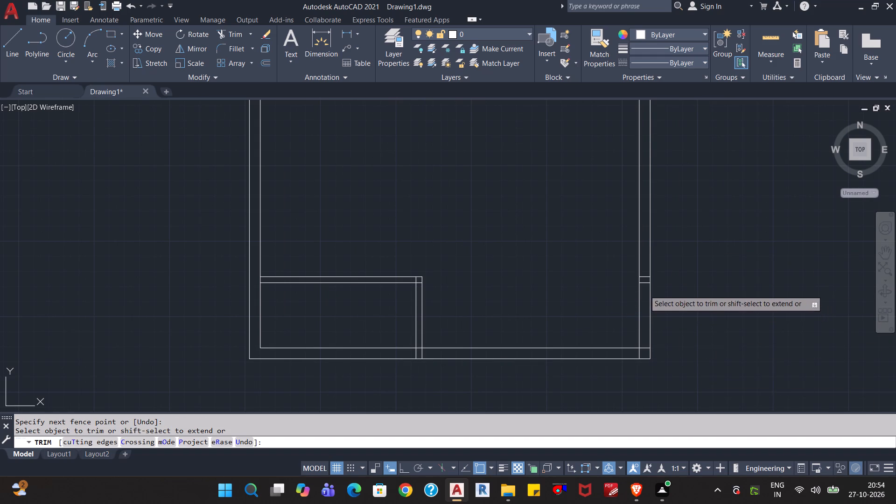
pyautogui.click(644, 273)
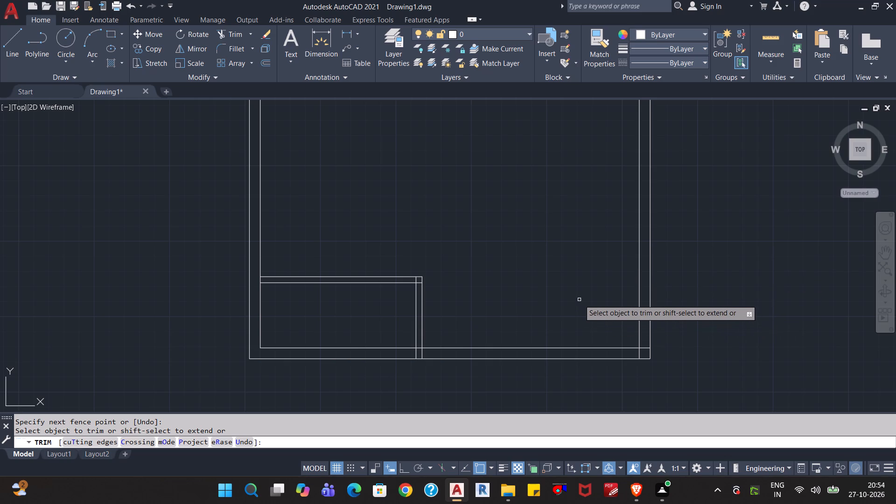
pyautogui.press('Escape')
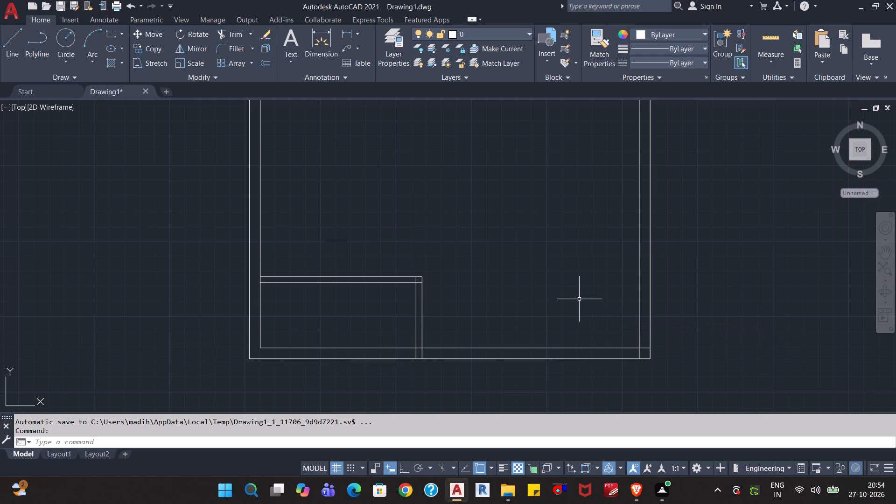
# Offset the horizontal partition's upper line 10'3" upward as the first face of another horizontal partition.
pyautogui.press('o')
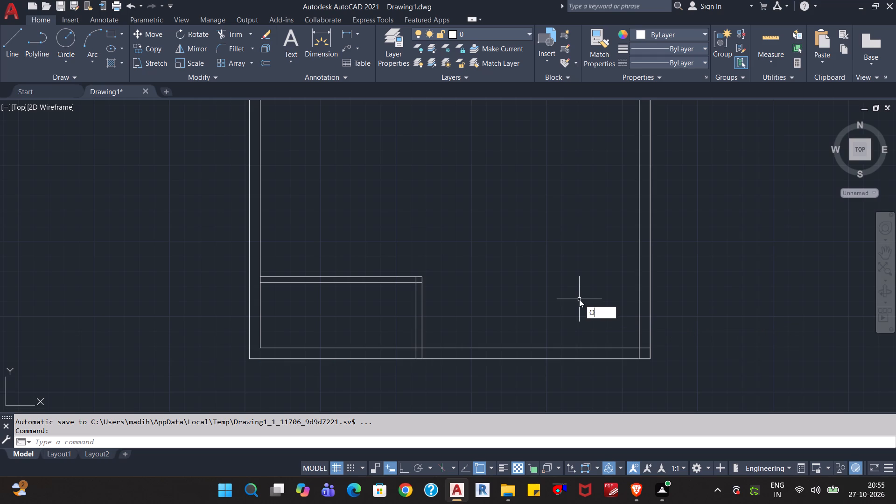
pyautogui.press('Return')
pyautogui.write('10')
pyautogui.press("'")
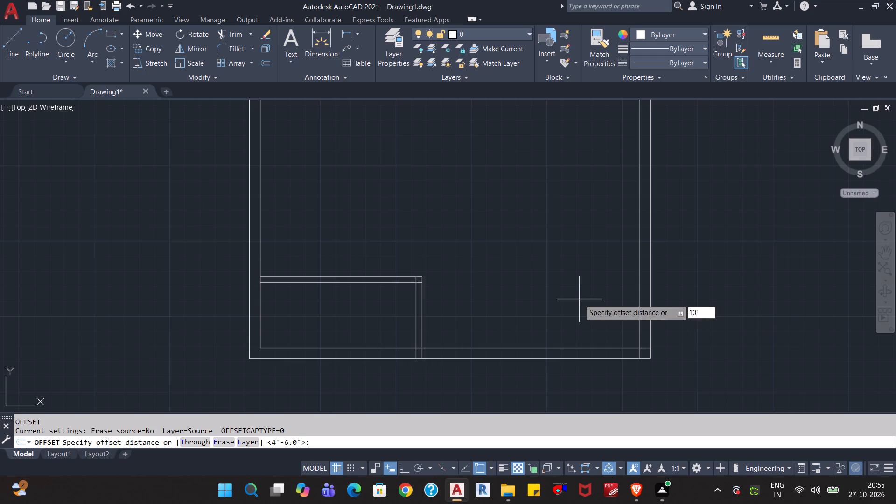
pyautogui.write('3"')
pyautogui.press('Return')
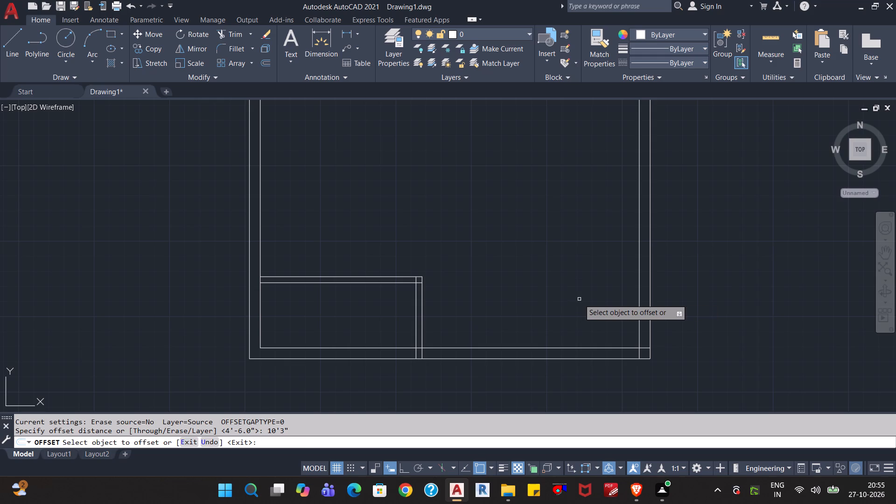
pyautogui.press('Escape')
pyautogui.press('Escape')
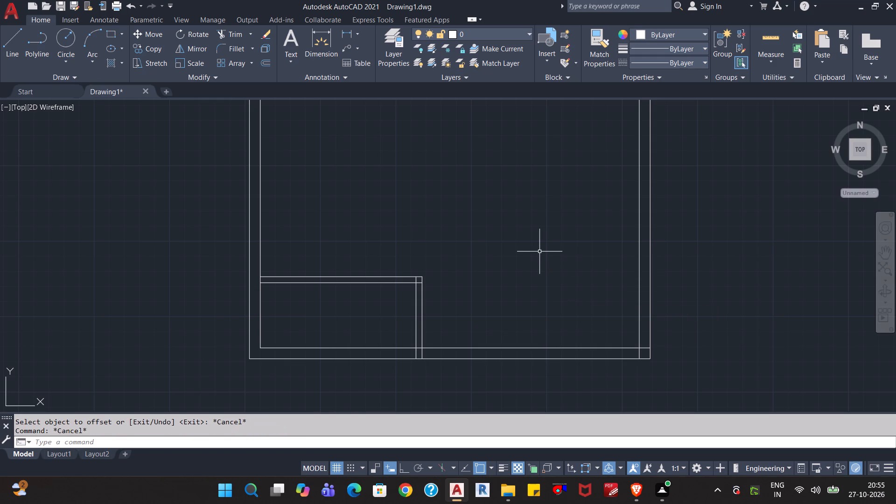
pyautogui.press('o')
pyautogui.press('Return')
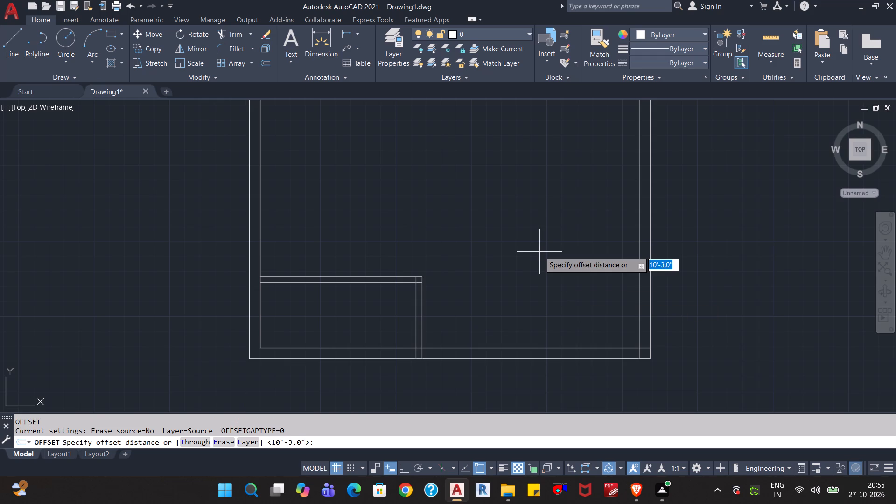
pyautogui.press('Return')
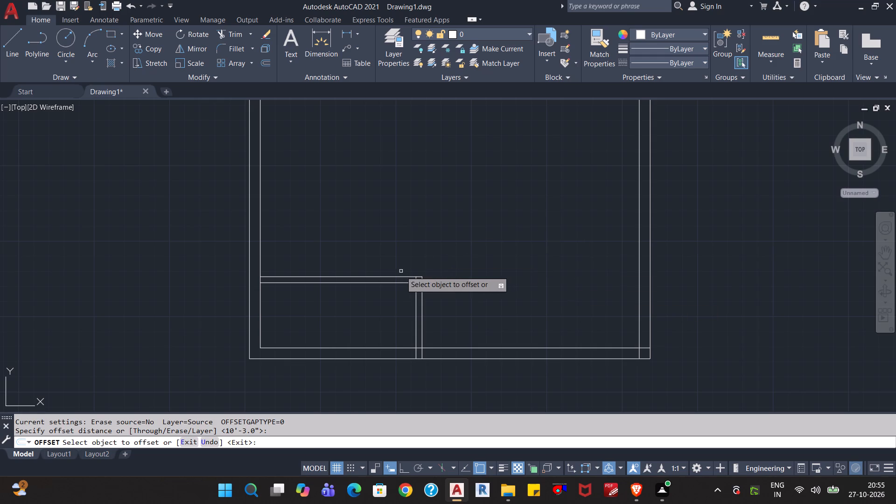
pyautogui.click(384, 275)
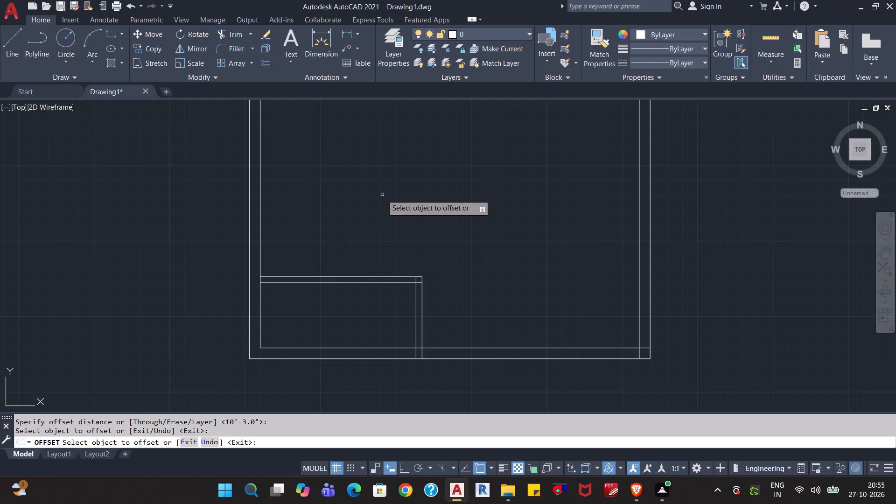
pyautogui.scroll(-1, 382, 195)
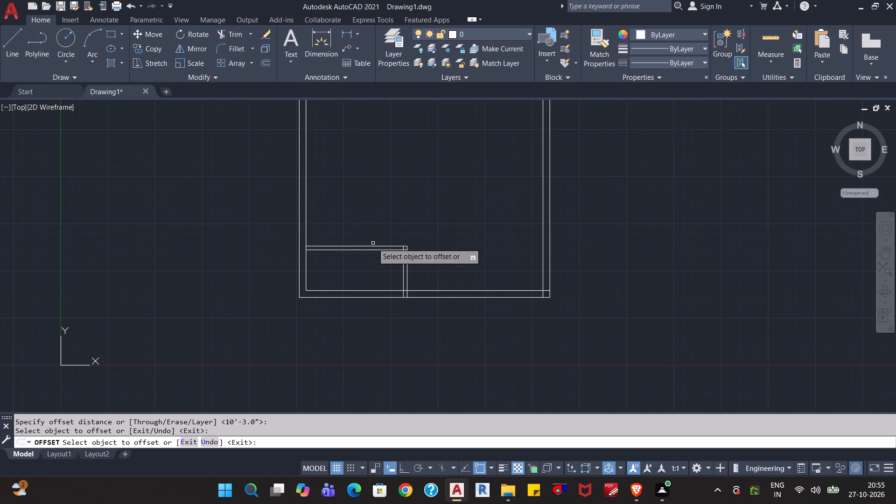
pyautogui.click(376, 245)
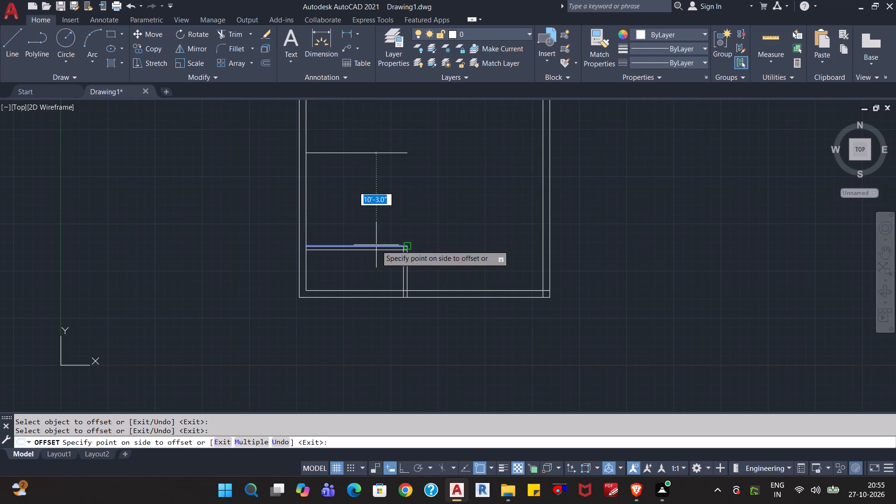
pyautogui.click(389, 199)
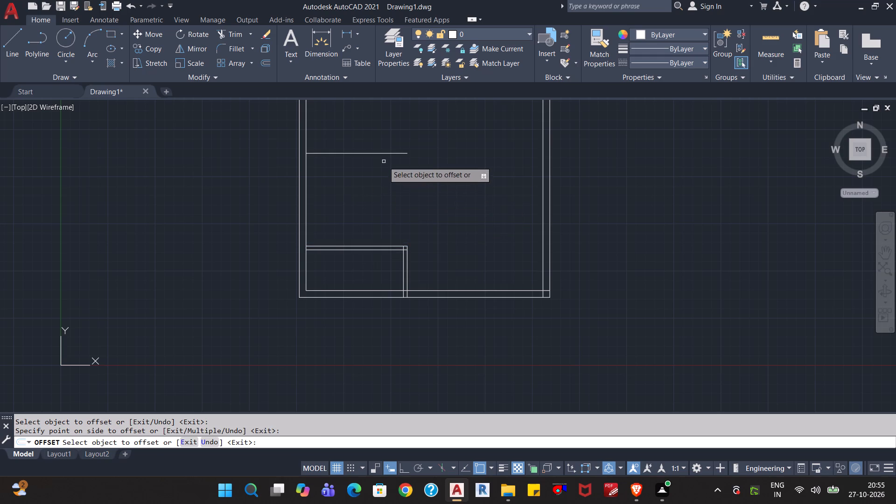
# Offset the new horizontal line 5" upward to form the upper partition's second face.
pyautogui.click(387, 153)
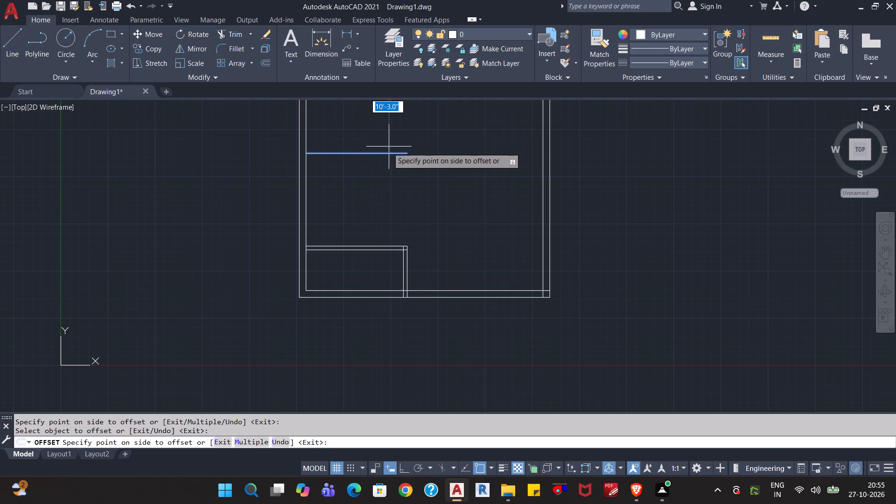
pyautogui.write('5"')
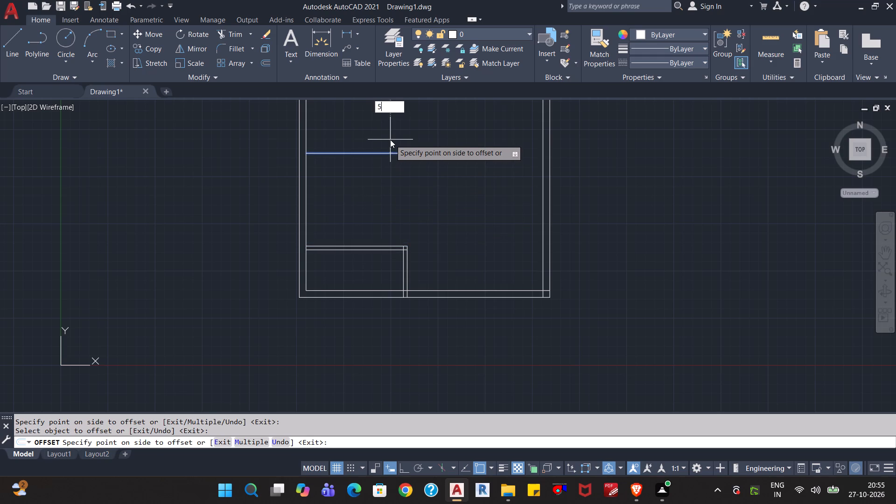
pyautogui.press('Return')
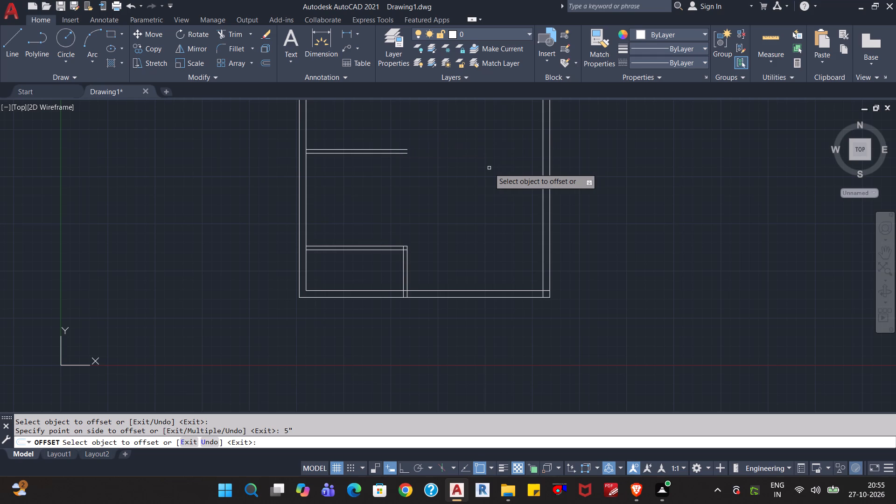
# Offset the left wall's inner line 9'9" to the right as the first face of a vertical partition.
pyautogui.click(305, 199)
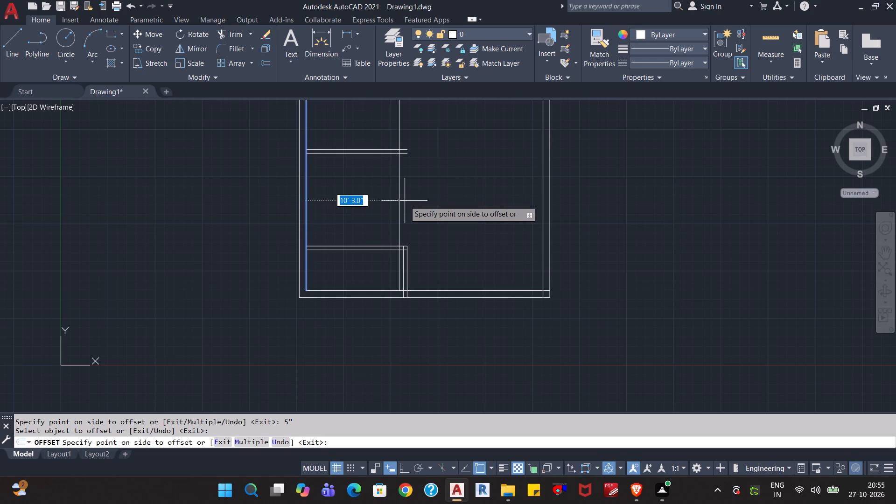
pyautogui.press('9')
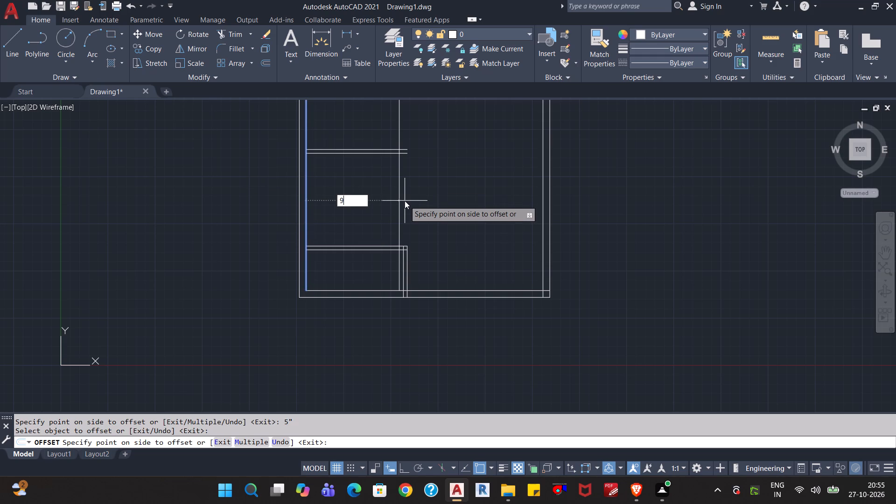
pyautogui.press("'")
pyautogui.press('9')
pyautogui.hotkey('shift', '"')
pyautogui.press('Return')
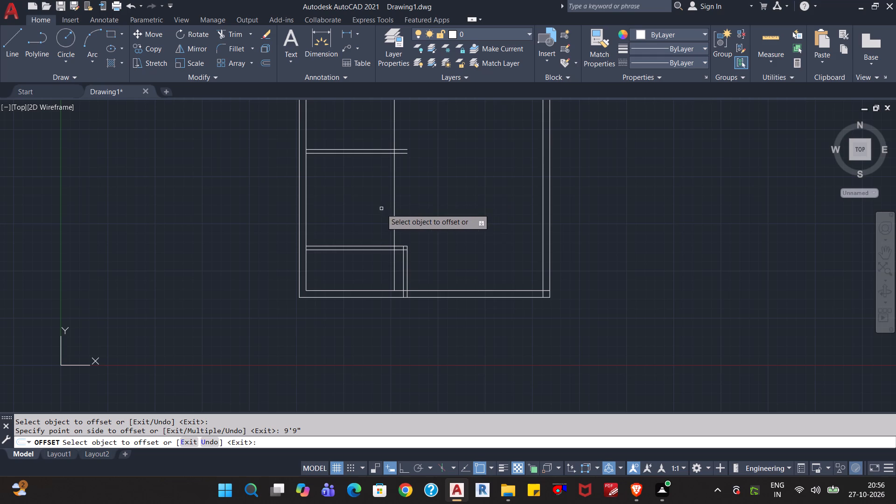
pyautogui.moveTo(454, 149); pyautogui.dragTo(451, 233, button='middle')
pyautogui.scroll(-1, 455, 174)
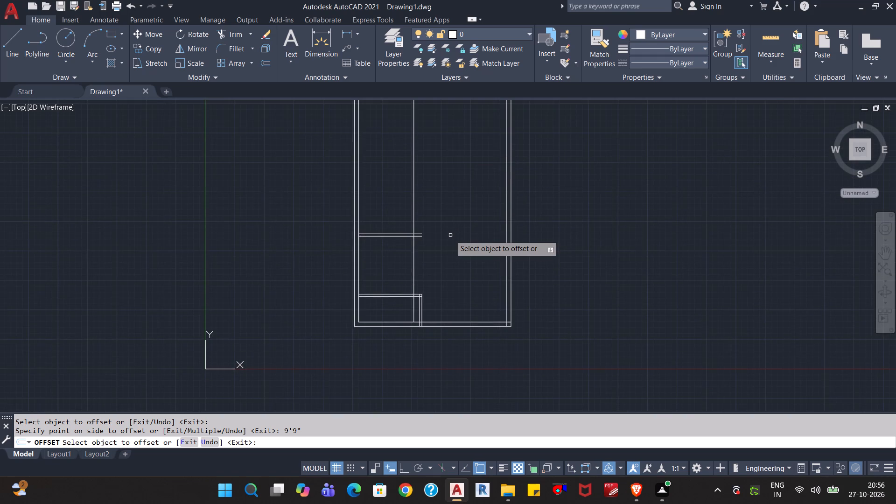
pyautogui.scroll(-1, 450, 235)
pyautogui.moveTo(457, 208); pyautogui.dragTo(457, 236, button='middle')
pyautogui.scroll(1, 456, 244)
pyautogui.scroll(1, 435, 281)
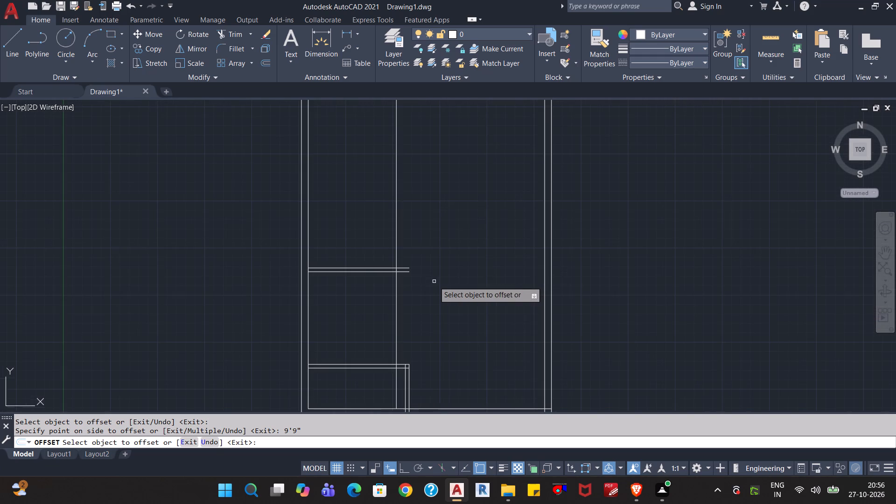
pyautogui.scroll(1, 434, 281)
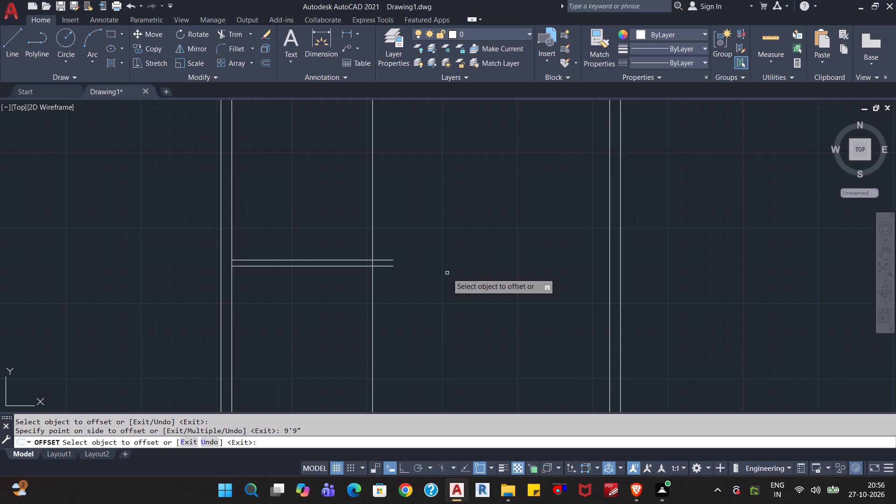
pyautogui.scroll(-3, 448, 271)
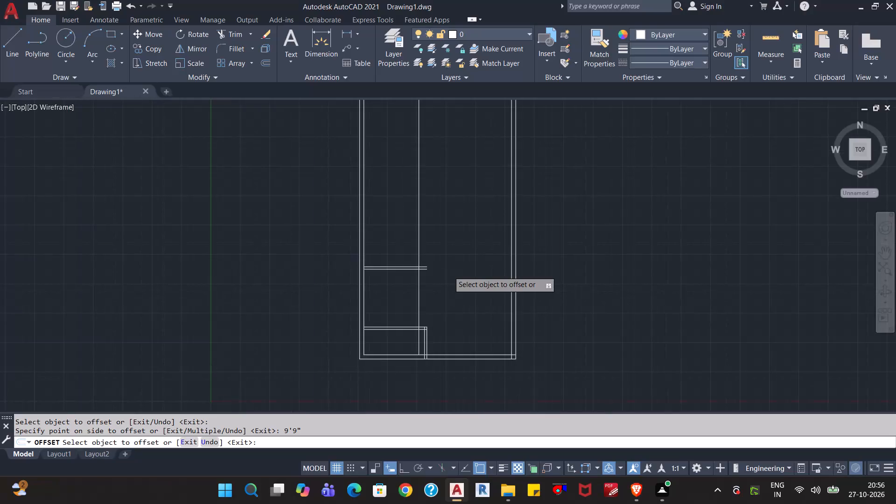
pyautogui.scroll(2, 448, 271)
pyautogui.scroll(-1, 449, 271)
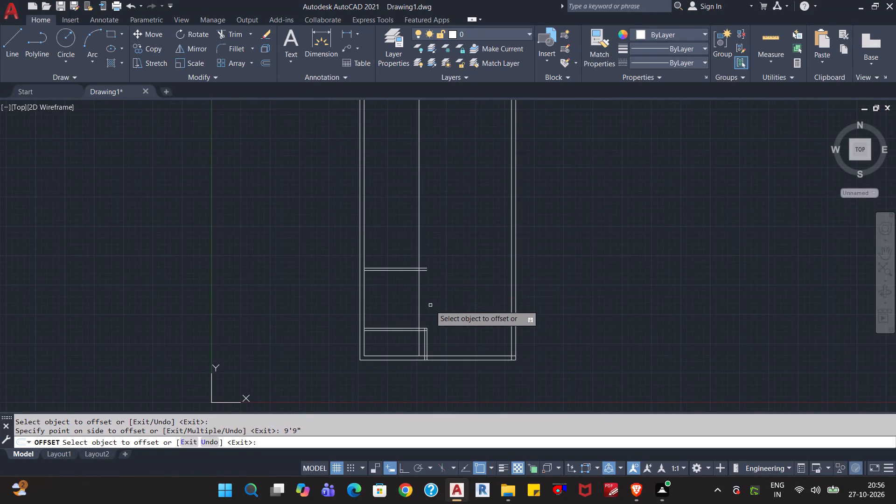
# Offset the vertical partition's line 5" to the right to form its second face.
pyautogui.scroll(1, 430, 305)
pyautogui.moveTo(430, 305); pyautogui.dragTo(426, 274, button='middle')
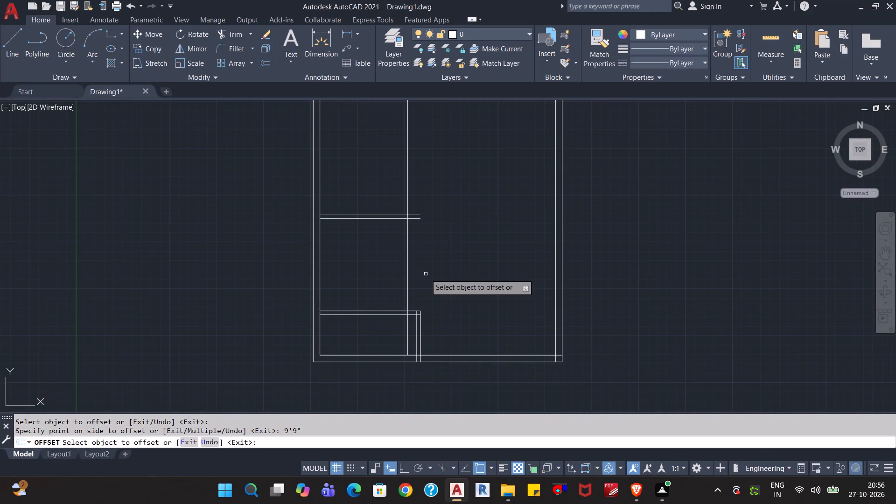
pyautogui.scroll(1, 426, 274)
pyautogui.scroll(-3, 426, 274)
pyautogui.moveTo(456, 200); pyautogui.dragTo(463, 236, button='middle')
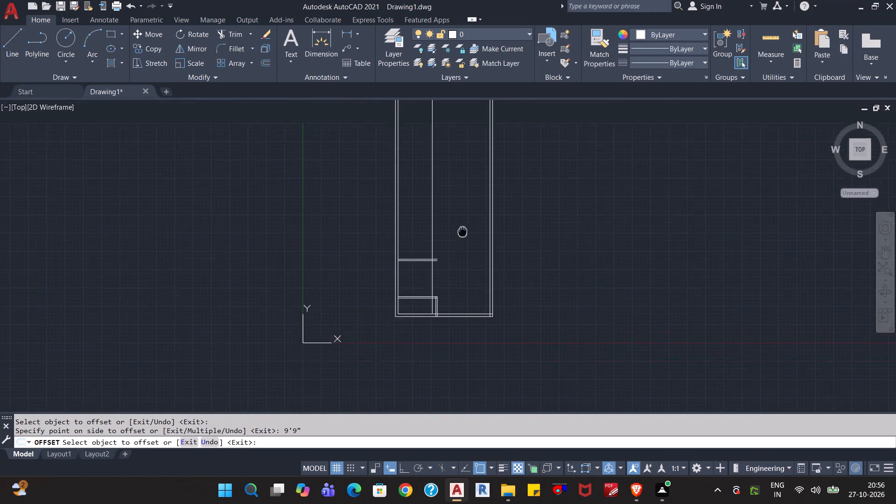
pyautogui.moveTo(463, 236); pyautogui.dragTo(463, 254, button='middle')
pyautogui.scroll(3, 452, 289)
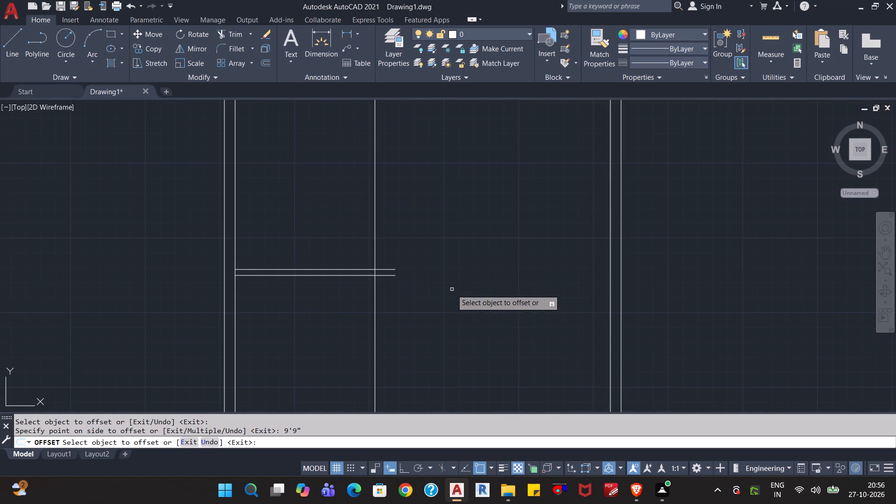
pyautogui.scroll(-1, 452, 289)
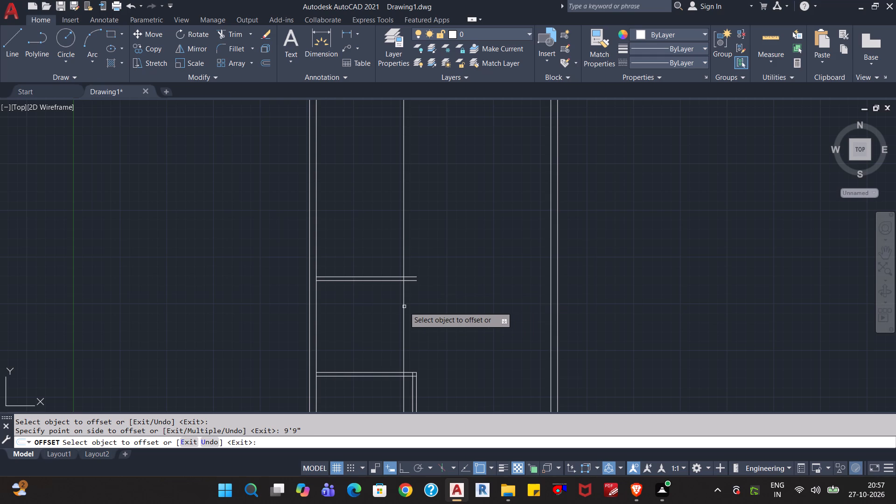
pyautogui.click(404, 305)
pyautogui.write('5"')
pyautogui.press('Return')
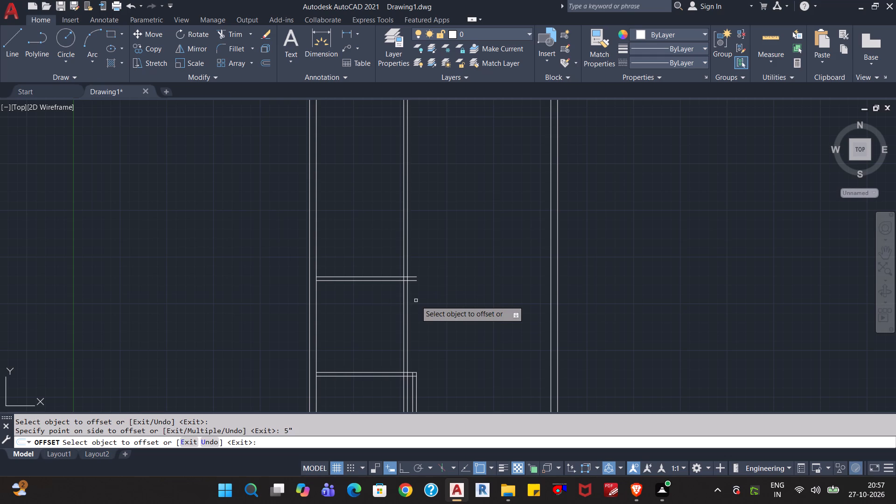
pyautogui.press('Escape')
pyautogui.press('Escape')
# Trim the upper horizontal partition's two line ends that extend past the right face of the vertical partition.
pyautogui.write('tr')
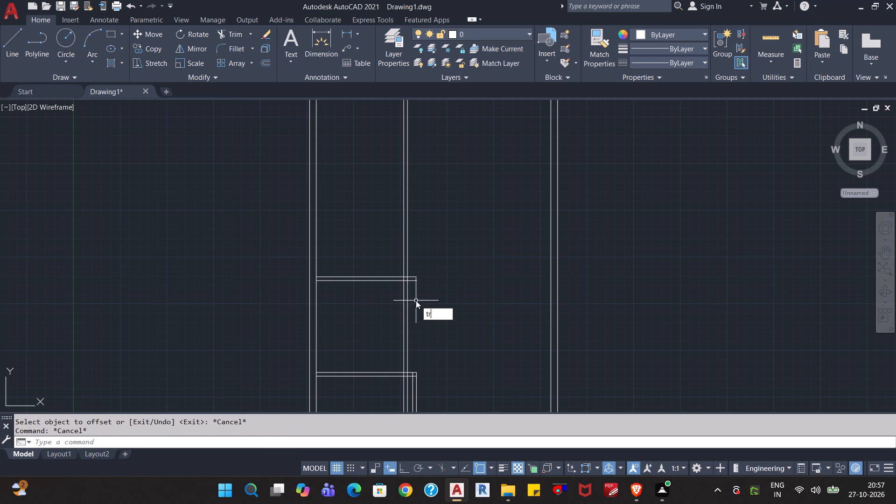
pyautogui.press('Return')
pyautogui.click(415, 292)
pyautogui.click(414, 267)
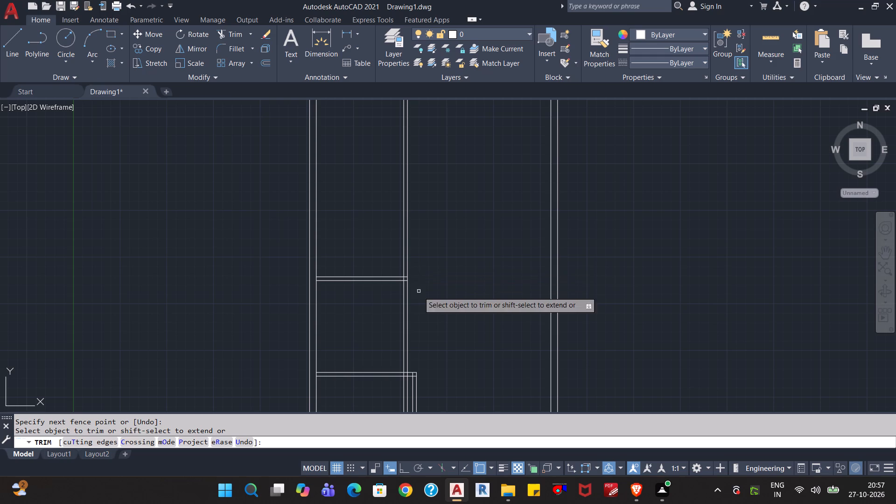
# Trim the new vertical partition's lines below the lower horizontal partition and within that partition's thickness.
pyautogui.moveTo(442, 350); pyautogui.dragTo(468, 210, button='middle')
pyautogui.scroll(1, 452, 239)
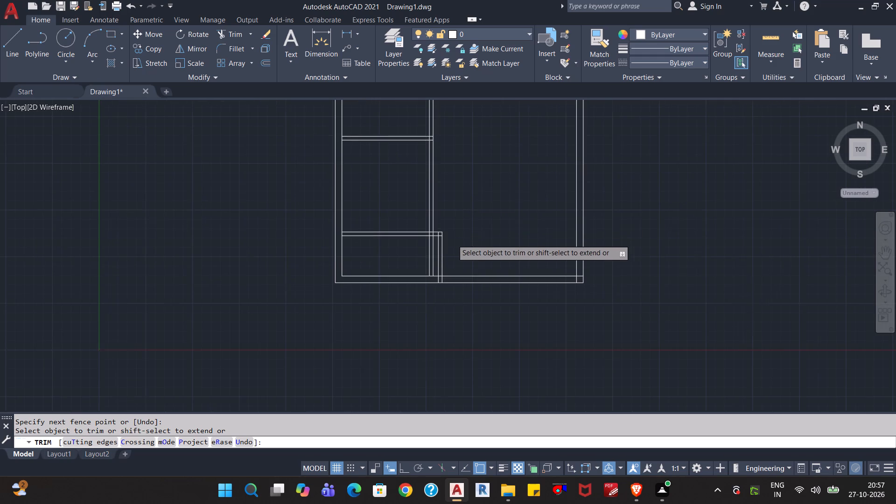
pyautogui.scroll(3, 452, 239)
pyautogui.click(343, 237)
pyautogui.click(259, 313)
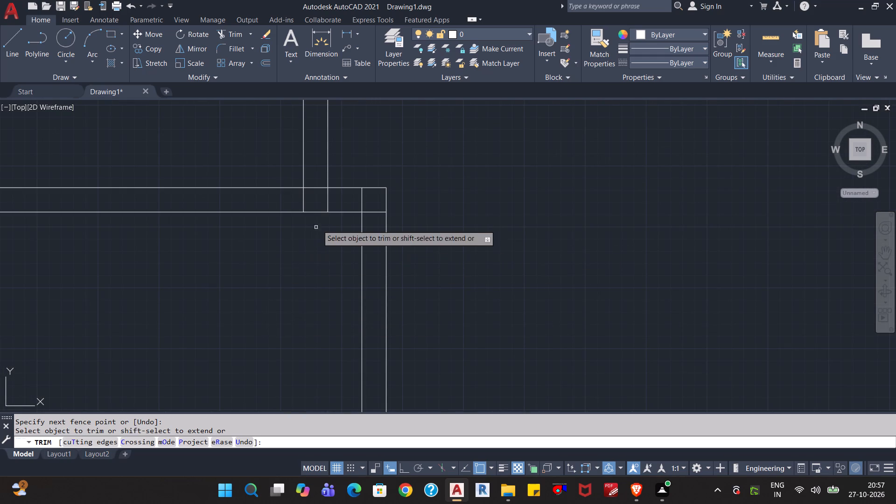
pyautogui.click(334, 199)
pyautogui.click(300, 202)
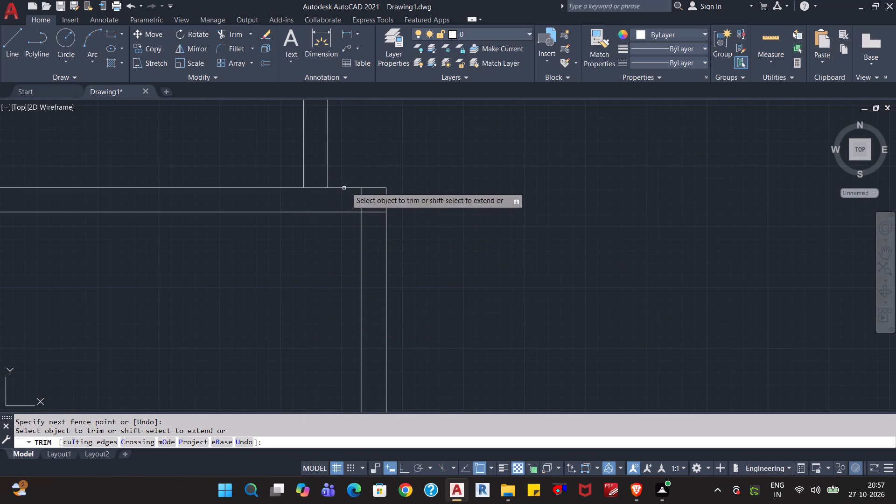
# Trim both vertical partition lines between the lower and upper horizontal partitions to leave an open gap.
pyautogui.scroll(-1, 369, 179)
pyautogui.moveTo(416, 148); pyautogui.dragTo(429, 293, button='middle')
pyautogui.middleClick(429, 304)
pyautogui.scroll(-2, 429, 241)
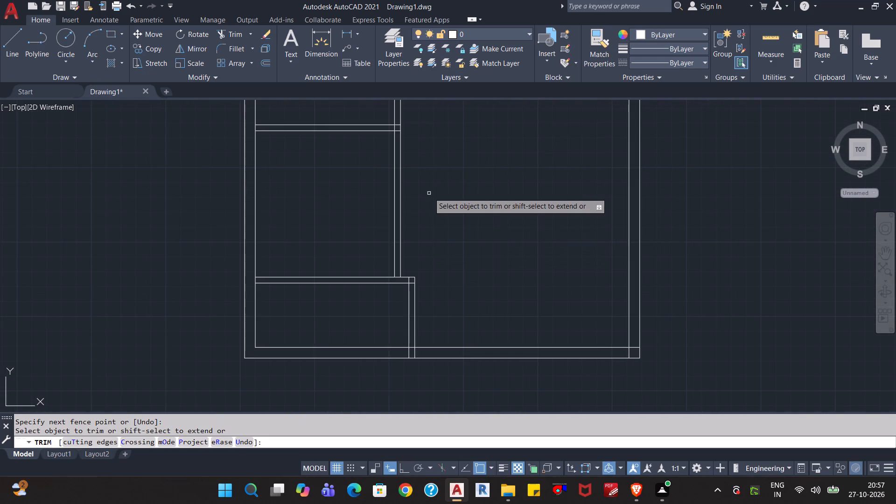
pyautogui.moveTo(429, 193); pyautogui.dragTo(424, 269, button='middle')
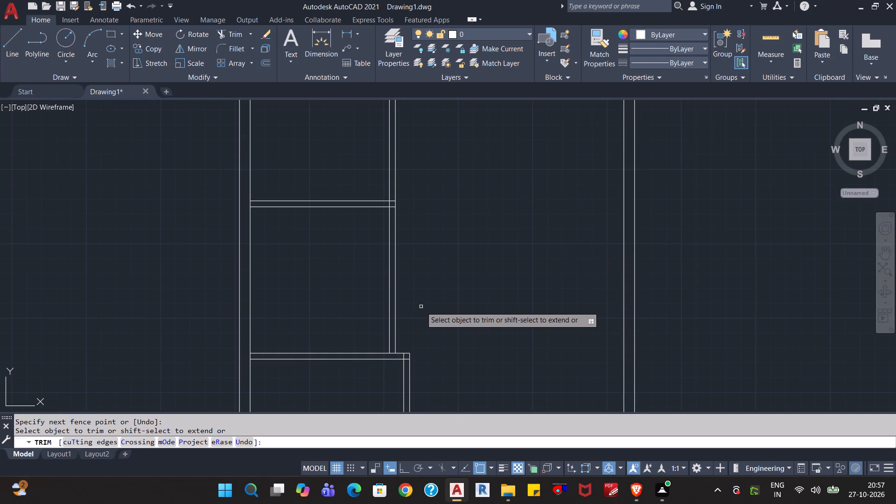
pyautogui.click(421, 310)
pyautogui.click(360, 309)
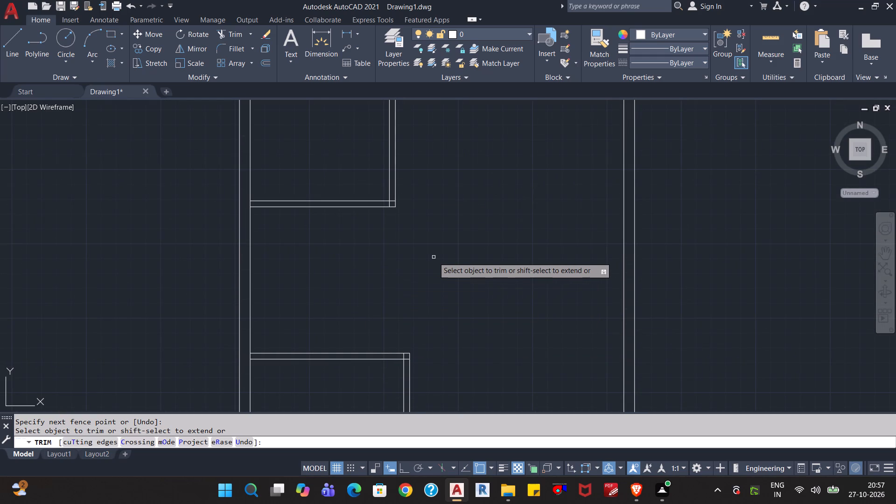
pyautogui.scroll(-2, 459, 232)
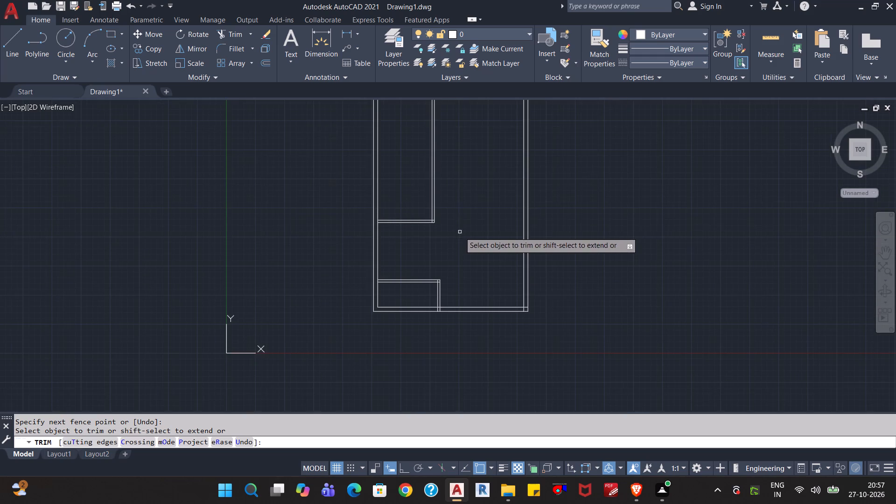
pyautogui.moveTo(485, 208); pyautogui.dragTo(485, 268, button='middle')
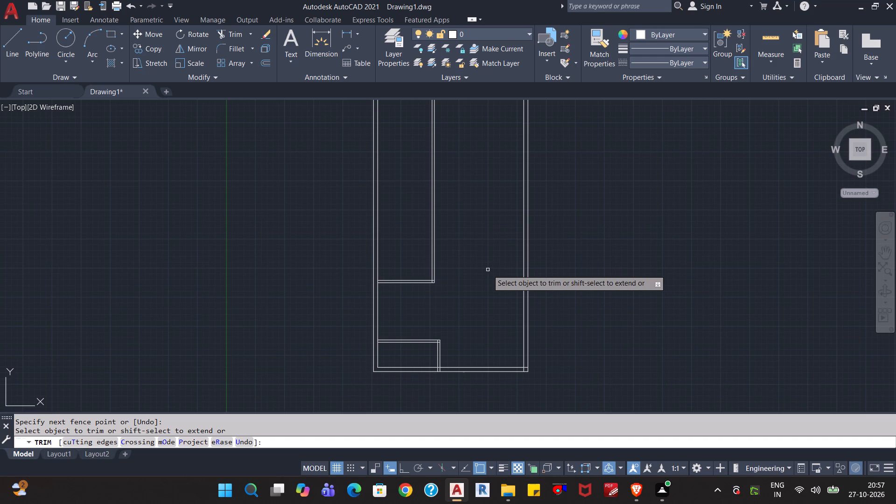
pyautogui.press('Escape')
pyautogui.press('Escape')
pyautogui.press('Escape')
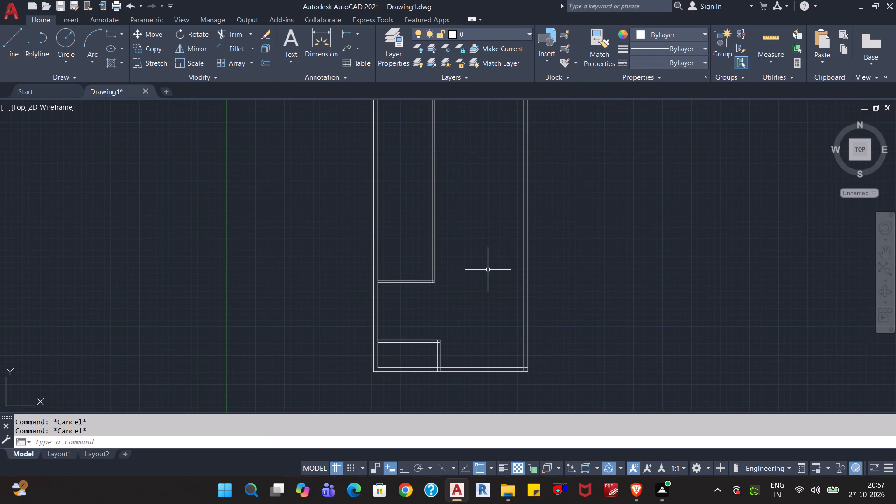
# Offset the upper horizontal partition's upper line 12' upward as the first face of another horizontal wall.
pyautogui.press('o')
pyautogui.press('Return')
pyautogui.write("12'")
pyautogui.press('Return')
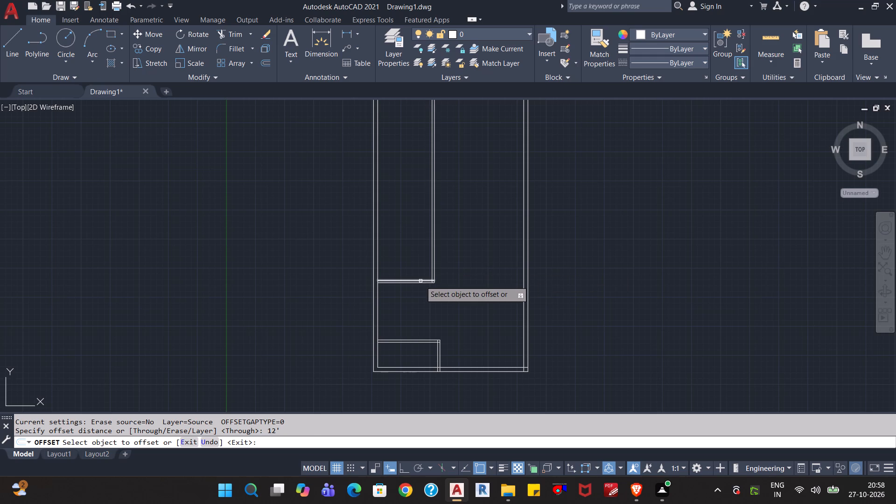
pyautogui.click(419, 280)
pyautogui.click(417, 226)
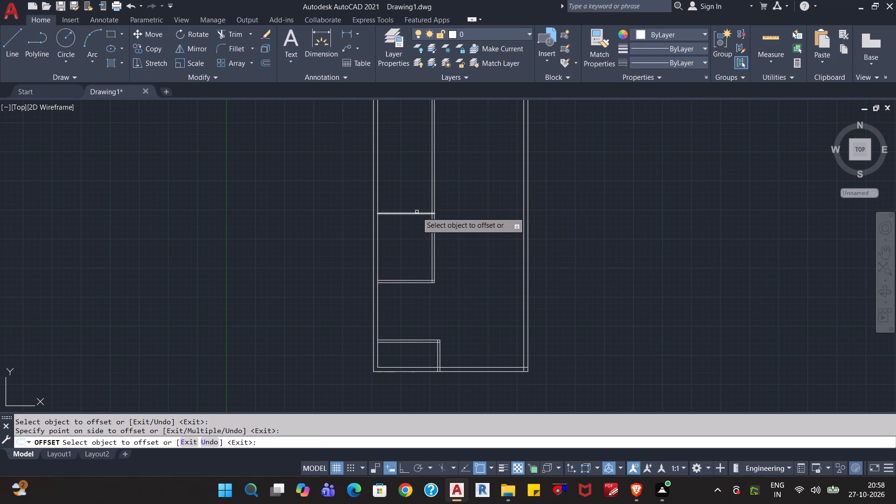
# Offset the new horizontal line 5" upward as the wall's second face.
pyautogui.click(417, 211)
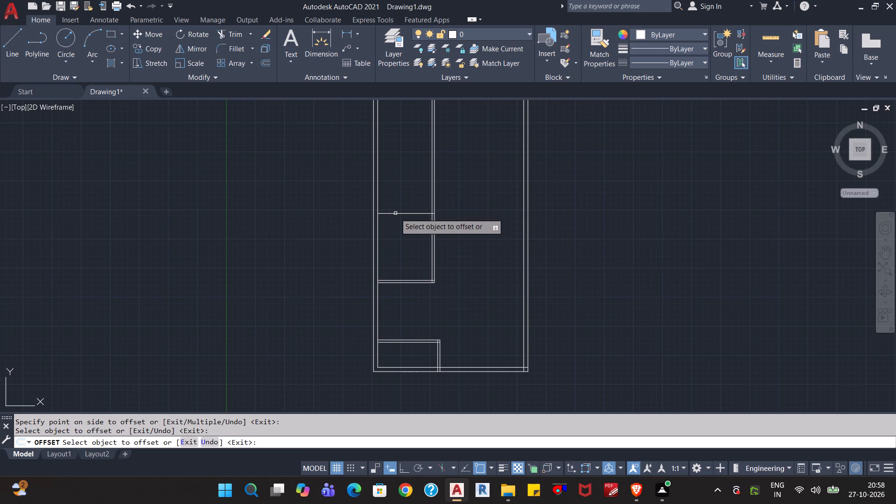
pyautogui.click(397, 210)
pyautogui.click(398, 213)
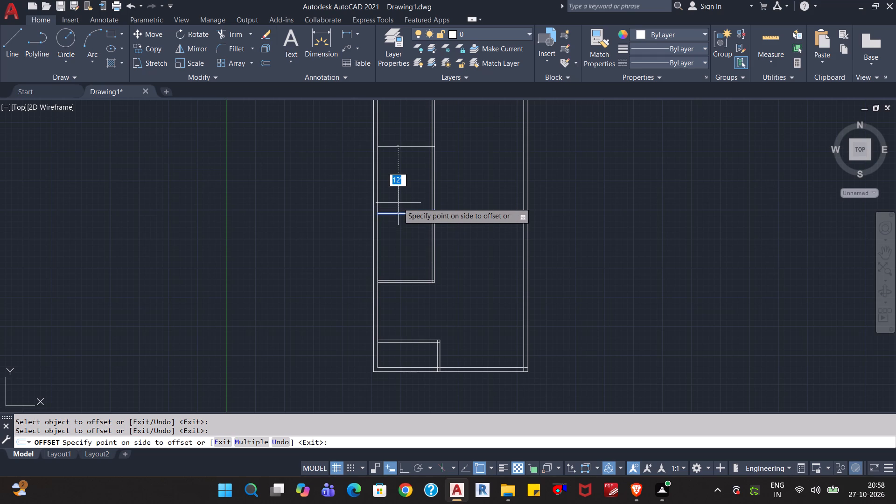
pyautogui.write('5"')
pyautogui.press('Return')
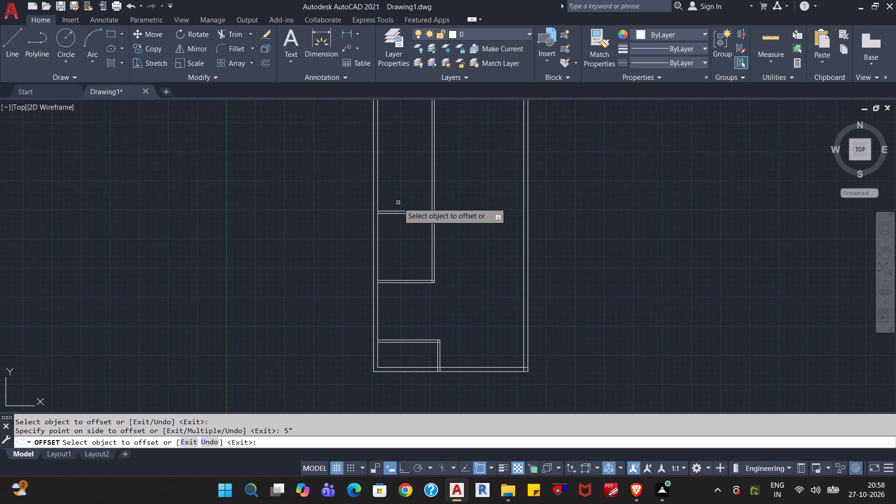
# Offset the new horizontal wall's lower line 9" upward to form a 9" wall.
pyautogui.scroll(3, 408, 218)
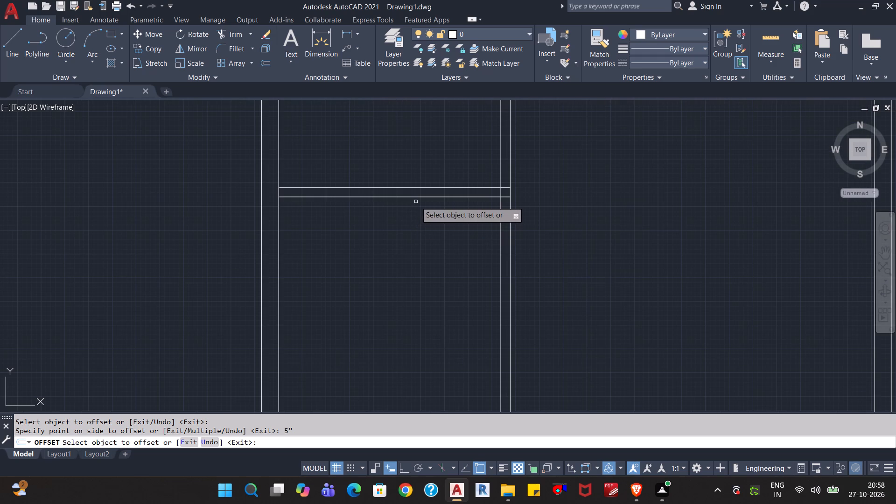
pyautogui.click(419, 196)
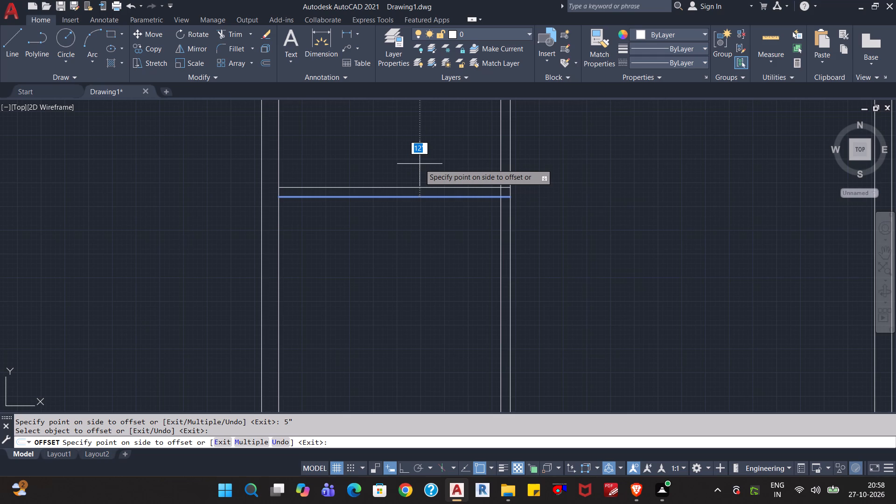
pyautogui.write('9"')
pyautogui.press('Return')
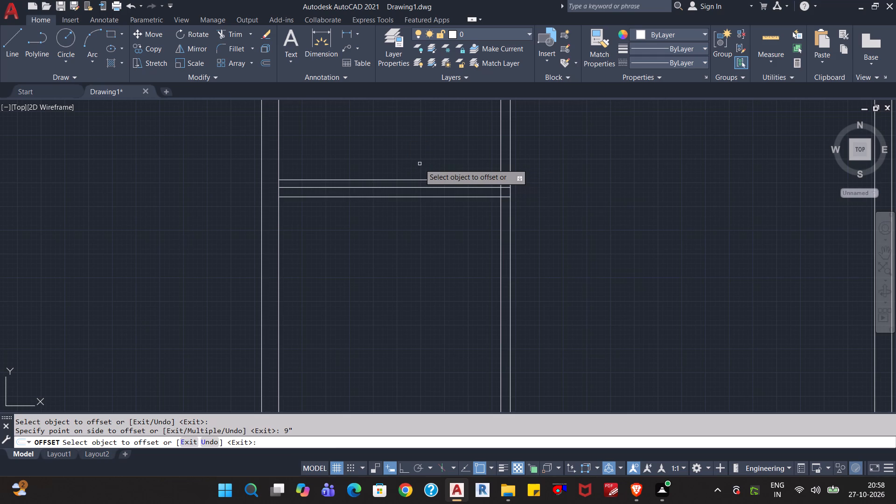
pyautogui.press('Escape')
pyautogui.press('Escape')
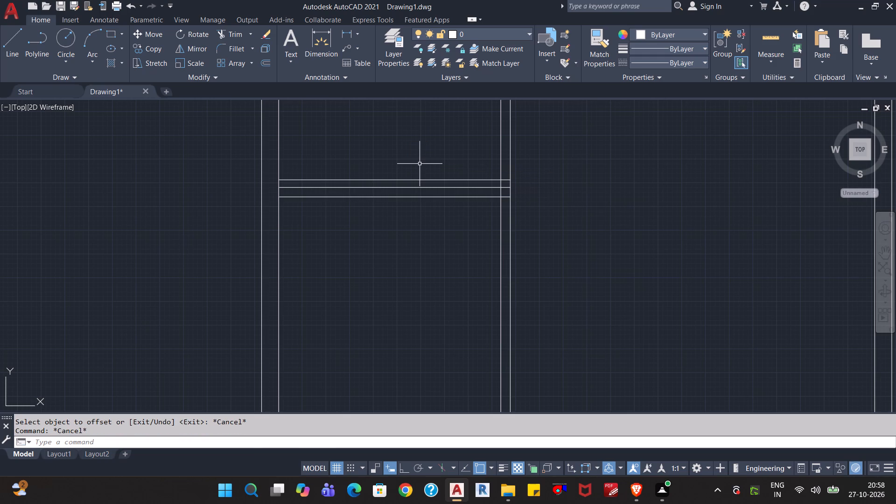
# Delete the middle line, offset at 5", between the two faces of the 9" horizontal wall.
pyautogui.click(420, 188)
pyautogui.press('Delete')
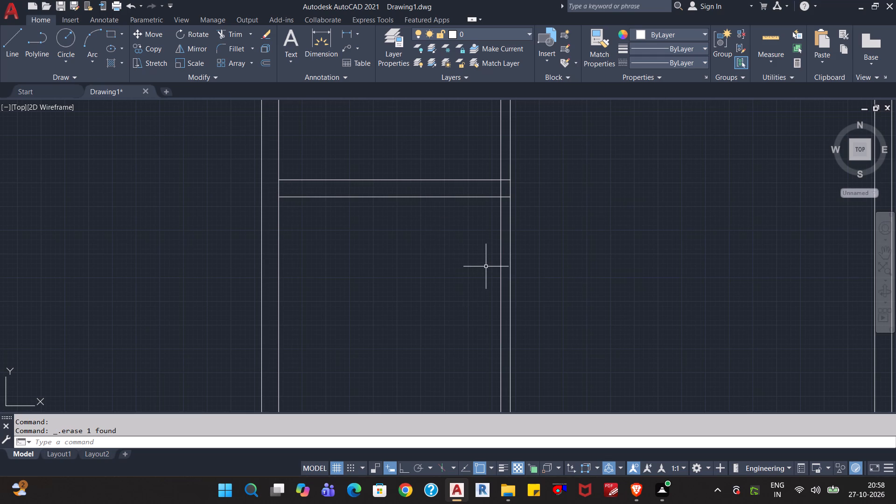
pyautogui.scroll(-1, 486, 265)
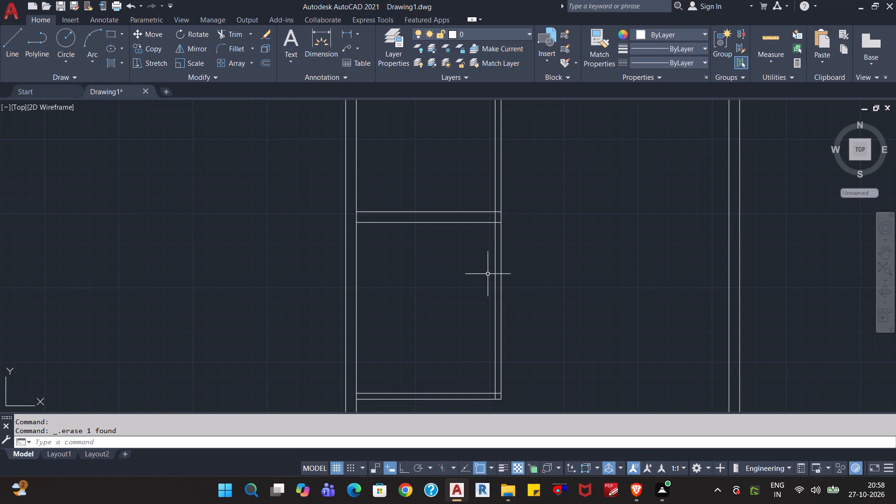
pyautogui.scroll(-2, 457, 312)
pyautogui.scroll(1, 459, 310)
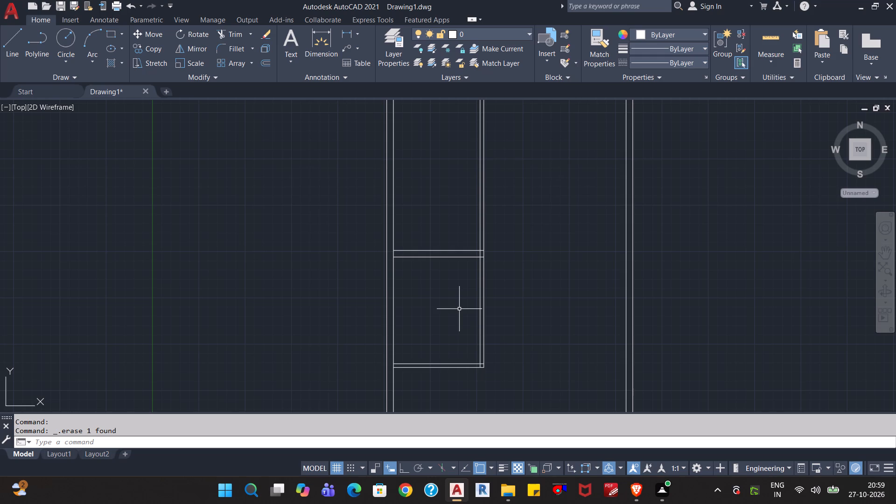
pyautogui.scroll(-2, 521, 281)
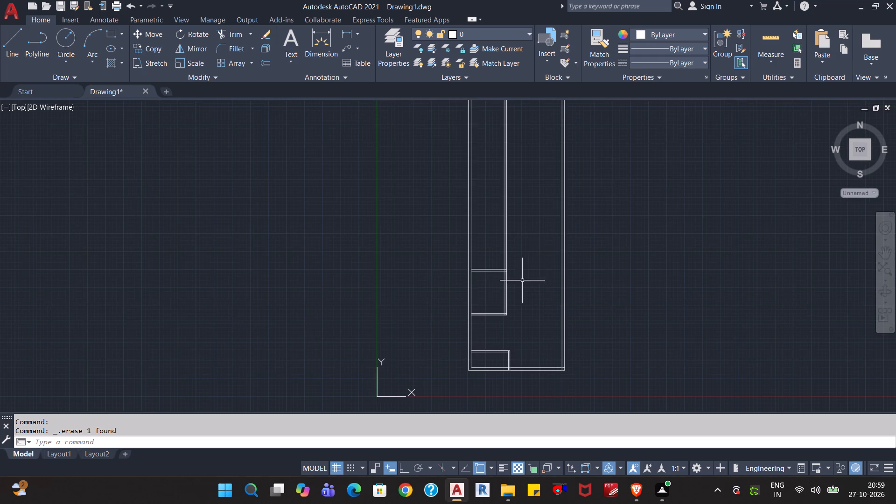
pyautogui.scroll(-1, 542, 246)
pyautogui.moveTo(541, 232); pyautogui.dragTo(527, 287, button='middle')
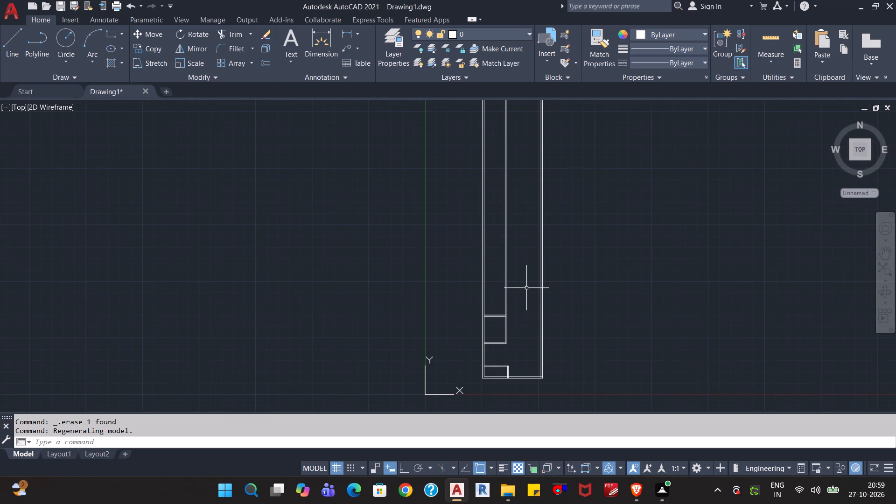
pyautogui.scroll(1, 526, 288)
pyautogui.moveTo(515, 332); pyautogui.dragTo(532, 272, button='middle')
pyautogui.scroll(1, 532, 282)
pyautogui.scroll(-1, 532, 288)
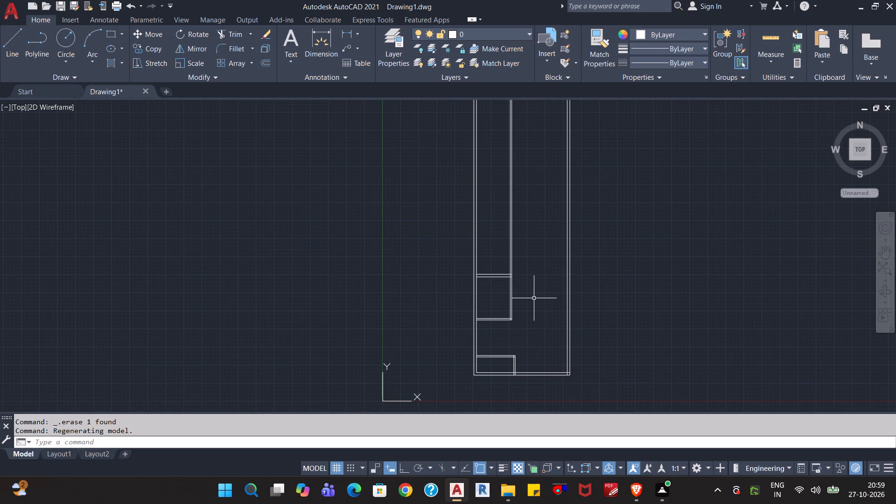
# Extend both lines of the 9" horizontal wall to the inner face of the right exterior wall.
pyautogui.write('ex')
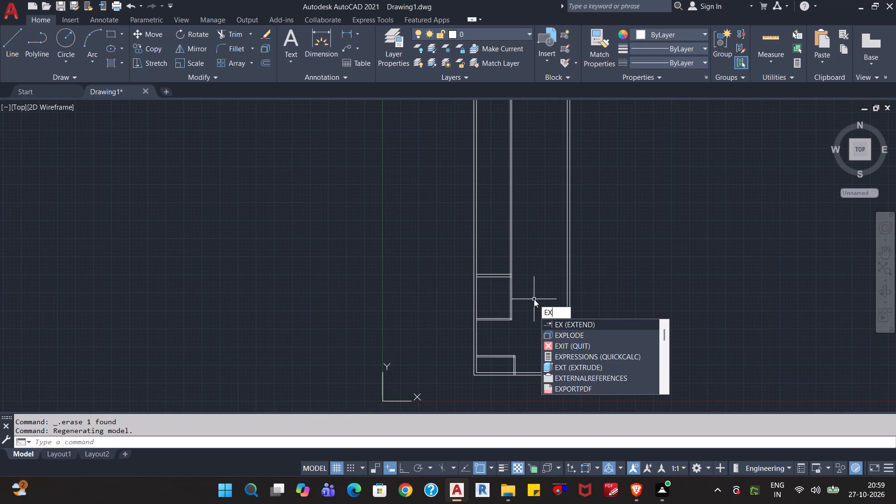
pyautogui.press('Return')
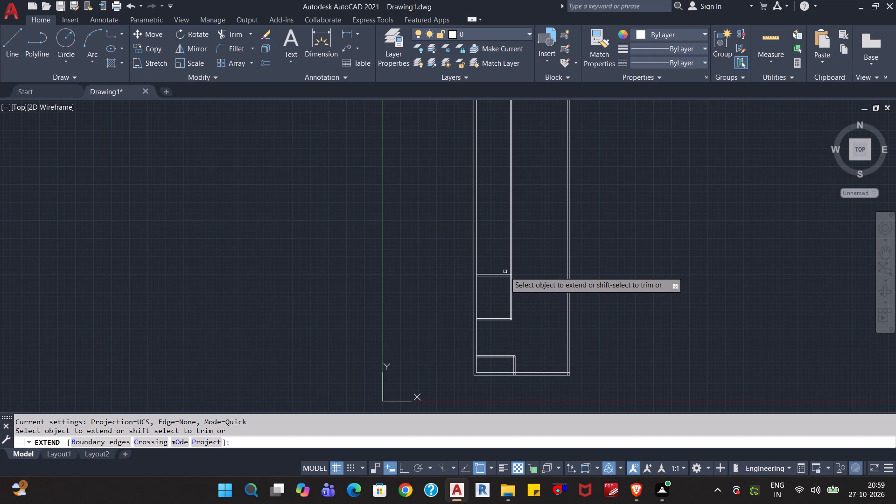
pyautogui.click(502, 275)
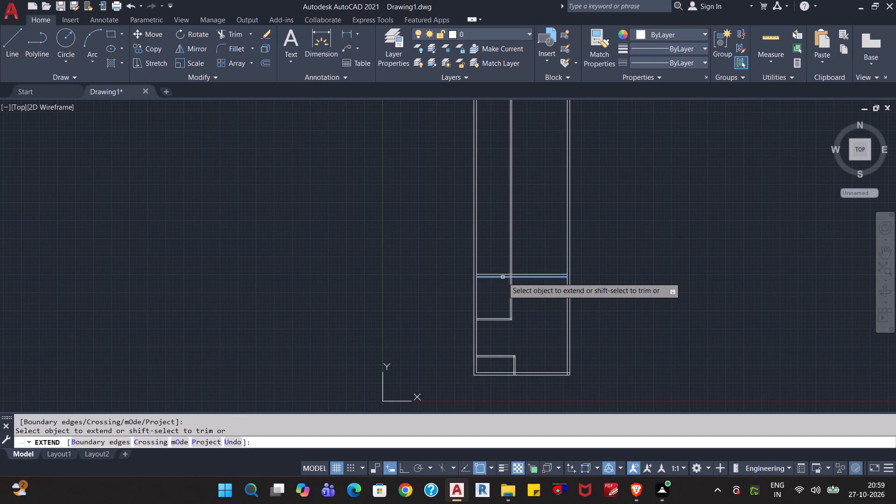
pyautogui.click(503, 277)
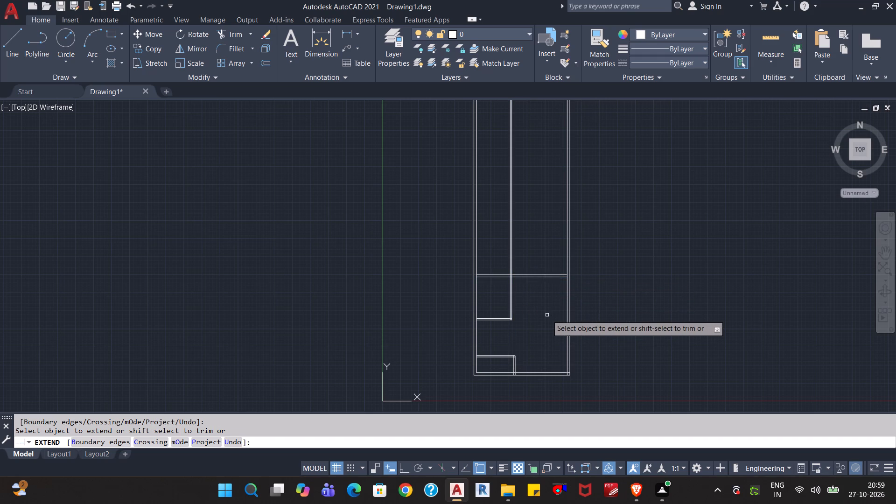
pyautogui.press('Escape')
pyautogui.press('Escape')
# Offset the vertical partition's right line 6' to the right and the resulting line 5" further right to form a second vertical partition.
pyautogui.scroll(1, 548, 312)
pyautogui.moveTo(547, 324); pyautogui.dragTo(534, 286, button='middle')
pyautogui.scroll(1, 534, 286)
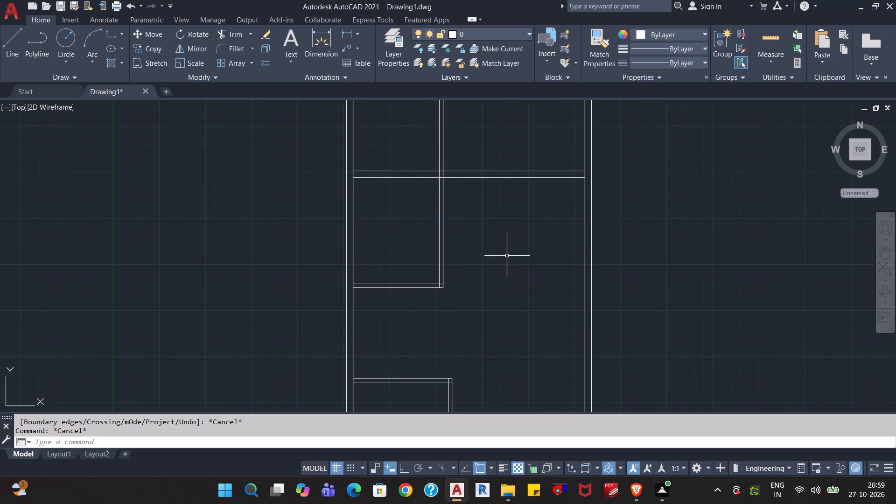
pyautogui.press('o')
pyautogui.press('Return')
pyautogui.write("6'")
pyautogui.press('Return')
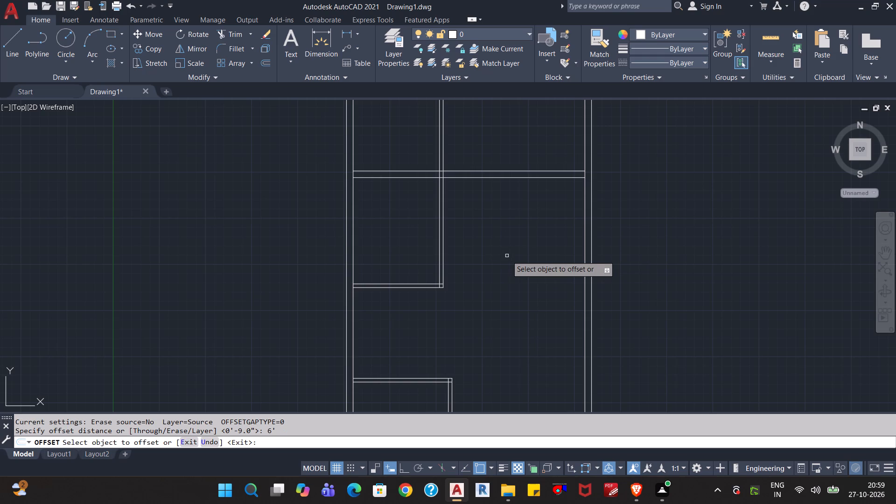
pyautogui.click(442, 210)
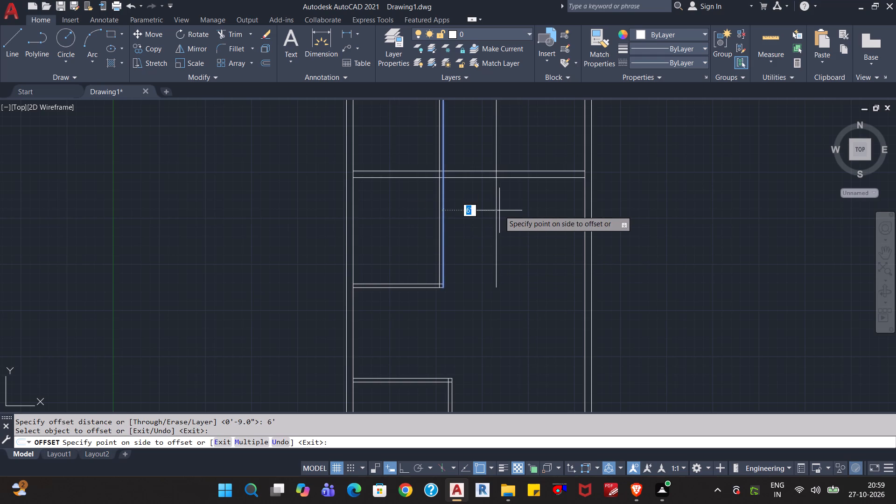
pyautogui.click(500, 210)
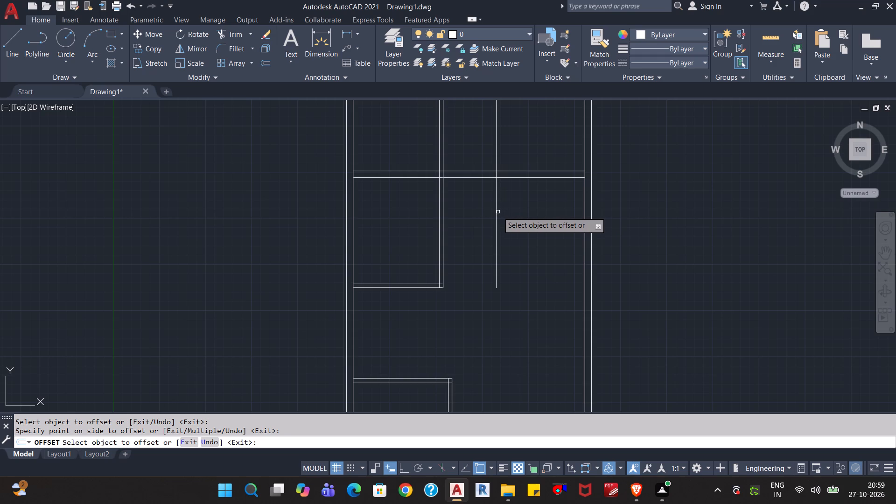
pyautogui.click(497, 213)
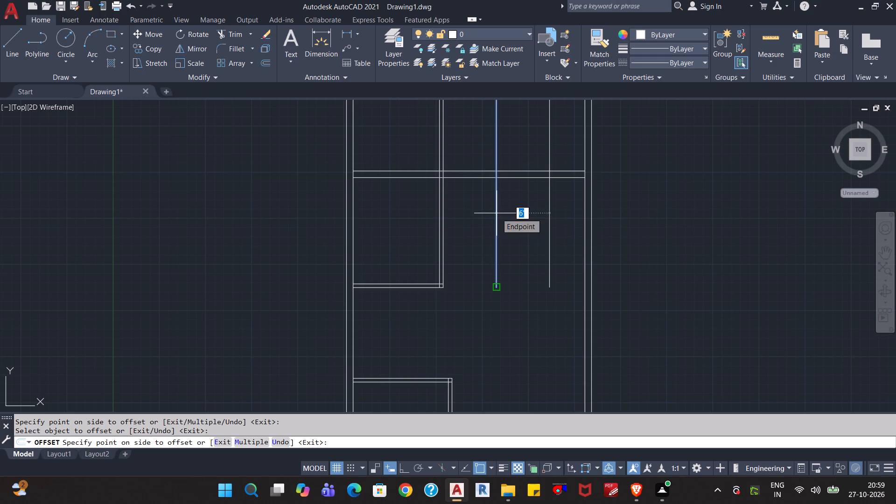
pyautogui.write('5"')
pyautogui.press('Return')
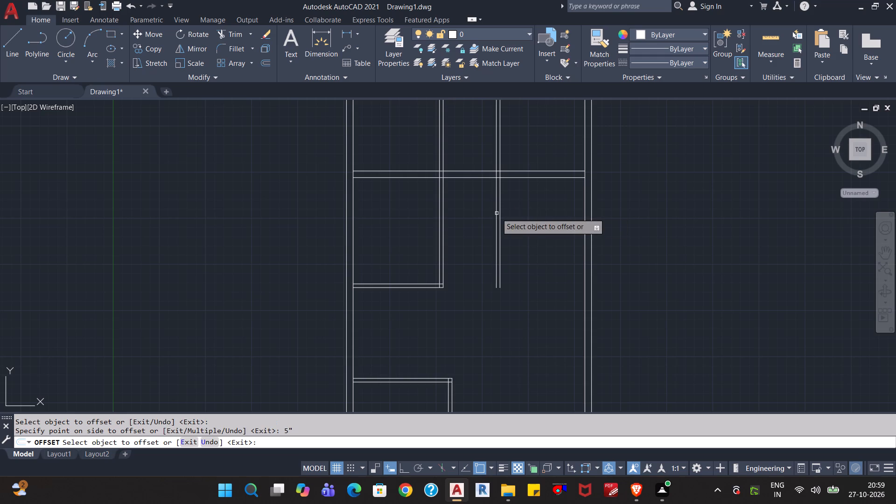
# Quick-measure the clear distances between the walls to the right of the second vertical partition.
pyautogui.click(763, 43)
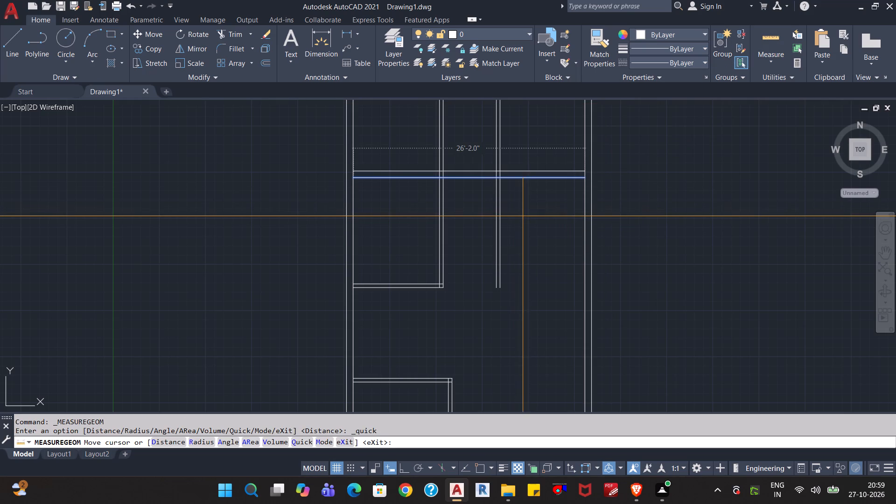
pyautogui.scroll(-3, 523, 216)
pyautogui.scroll(1, 524, 223)
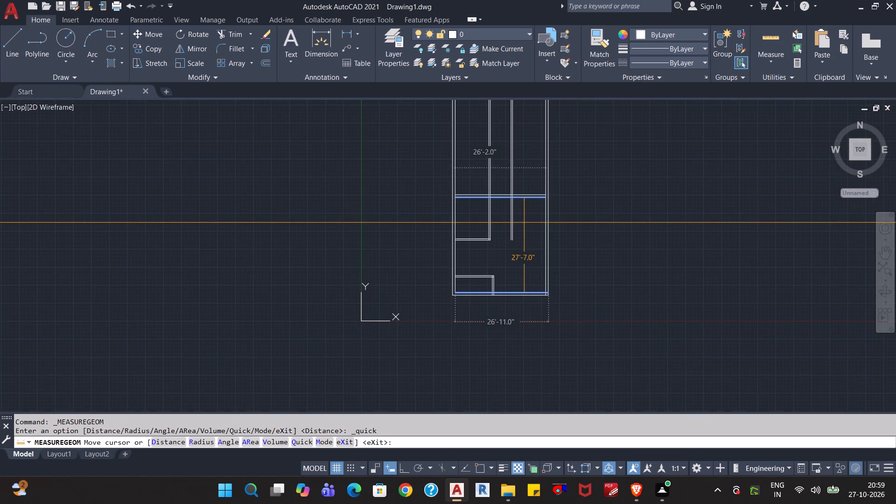
pyautogui.scroll(3, 524, 223)
pyautogui.scroll(-1, 525, 222)
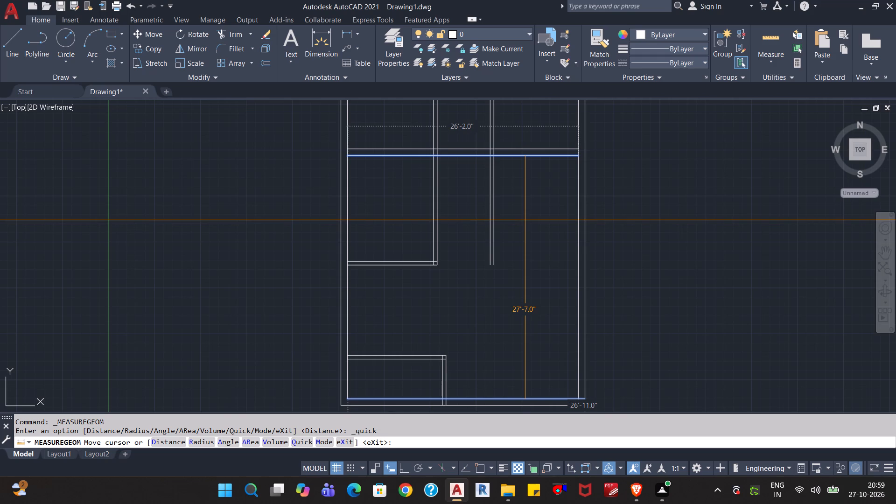
pyautogui.press('Escape')
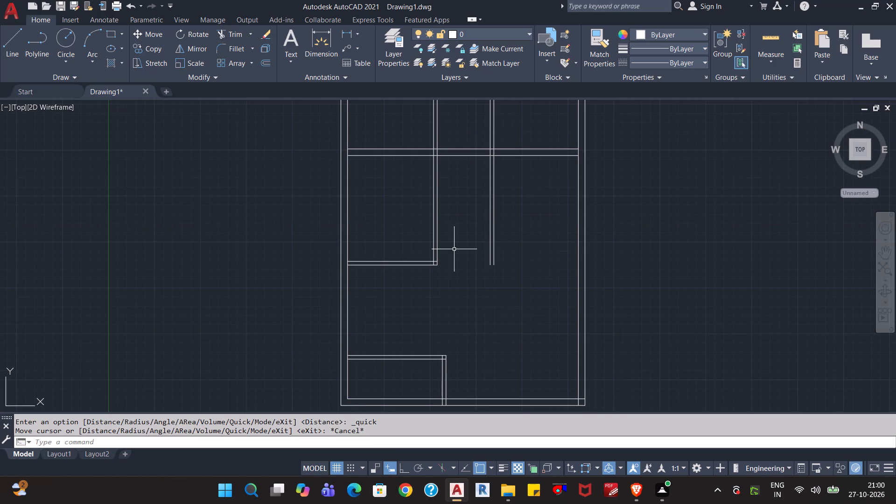
# Extend both lines of the horizontal partition below the 9" wall across the second vertical partition to the right exterior wall's inner face.
pyautogui.write('ex')
pyautogui.press('Return')
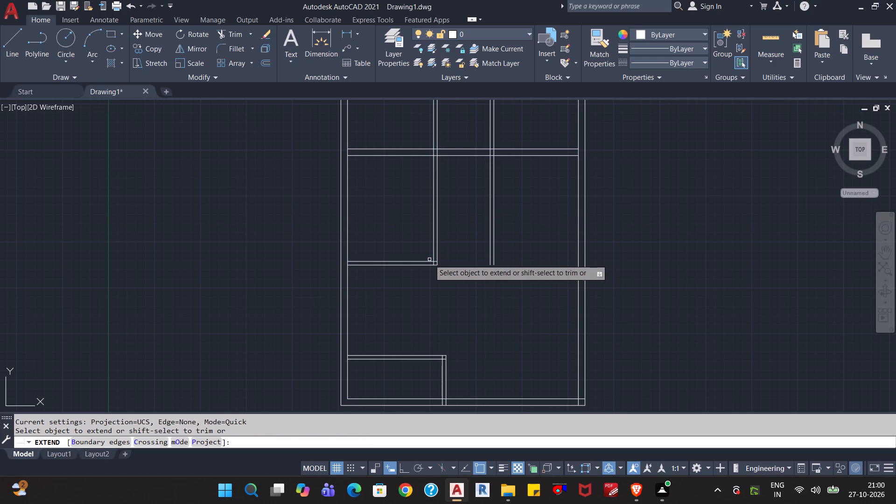
pyautogui.doubleClick(428, 262)
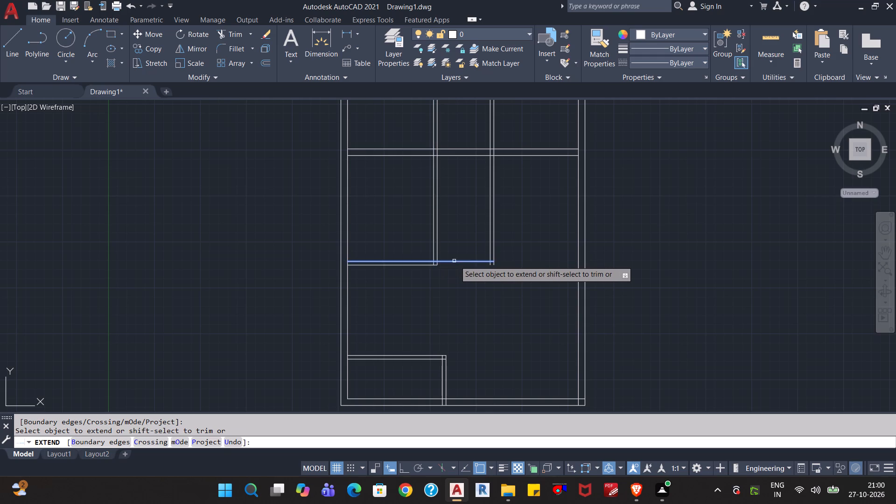
pyautogui.click(455, 261)
pyautogui.click(477, 262)
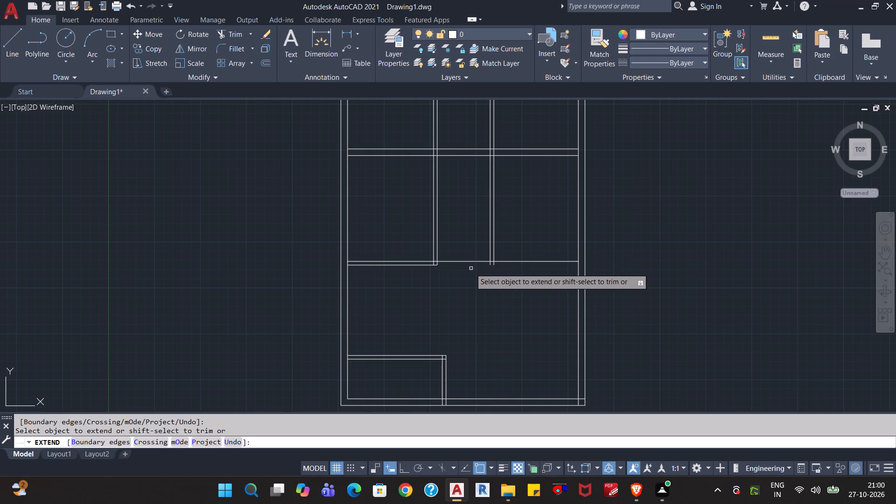
pyautogui.click(423, 264)
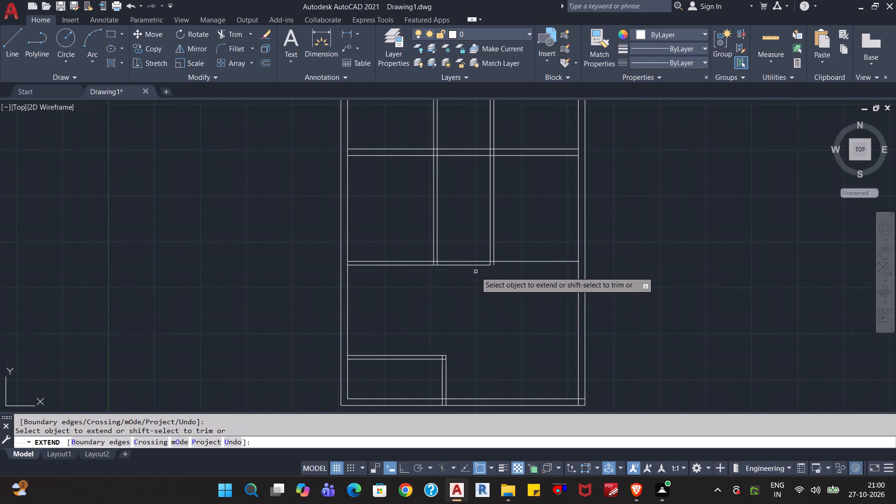
pyautogui.click(483, 266)
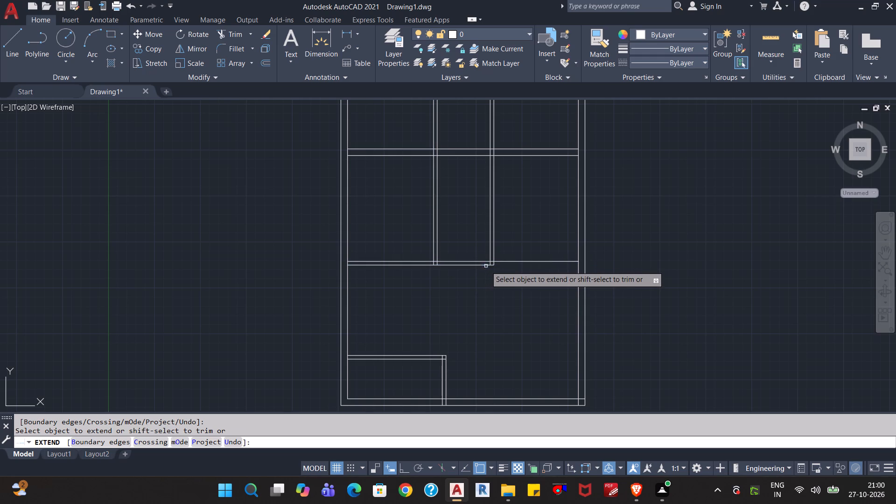
pyautogui.click(486, 266)
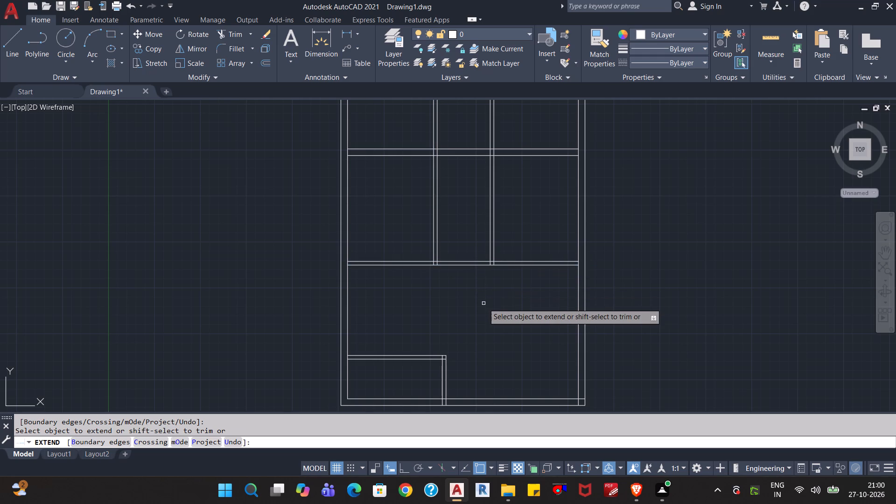
pyautogui.press('Escape')
pyautogui.press('Escape')
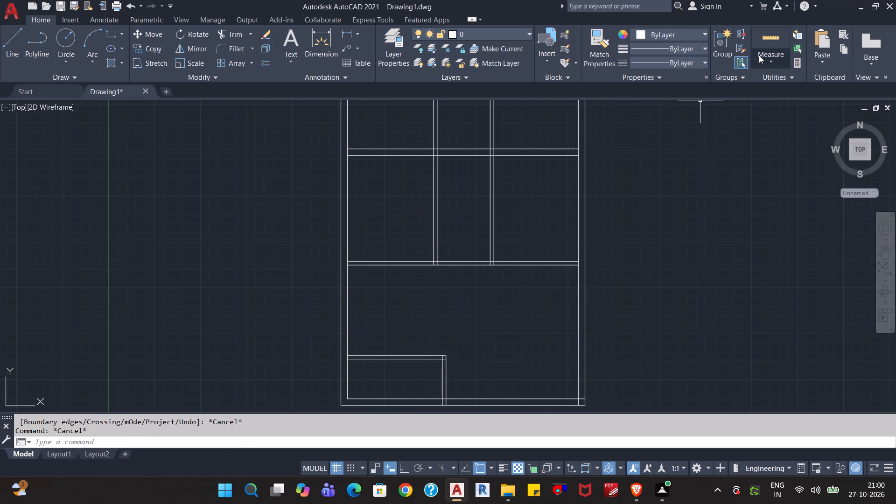
# Quick-measure the right-hand room between the 9" horizontal wall and the extended horizontal partition.
pyautogui.click(761, 46)
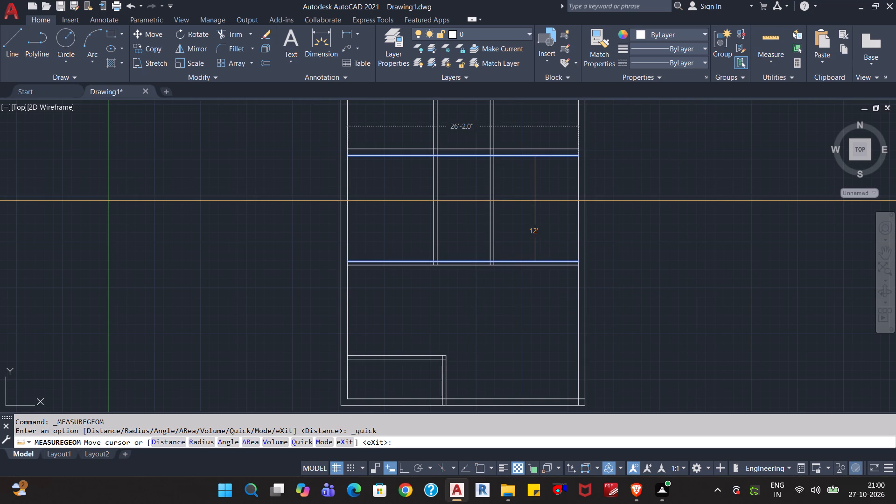
pyautogui.scroll(1, 532, 205)
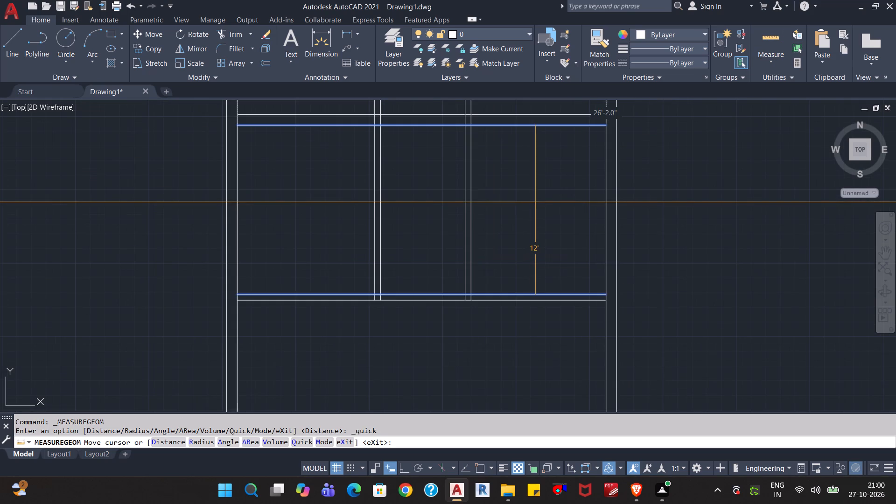
pyautogui.scroll(1, 536, 201)
pyautogui.scroll(-3, 536, 201)
pyautogui.scroll(1, 536, 201)
pyautogui.press('Escape')
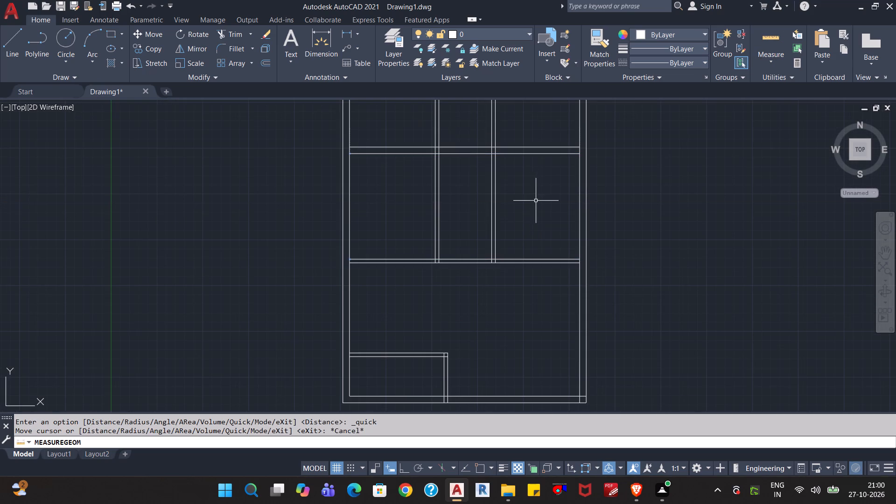
pyautogui.press('Escape')
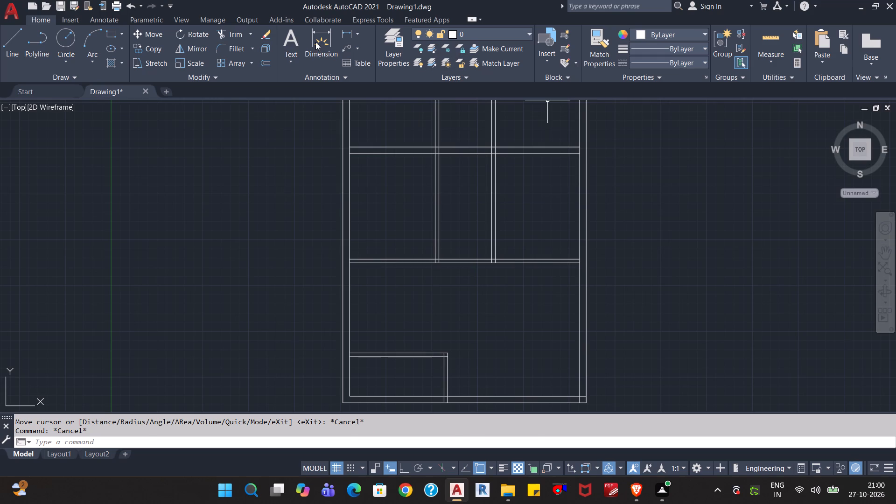
# Check the right-hand room's width with a dimension preview from the second vertical partition to the right exterior wall, without placing it.
pyautogui.click(315, 42)
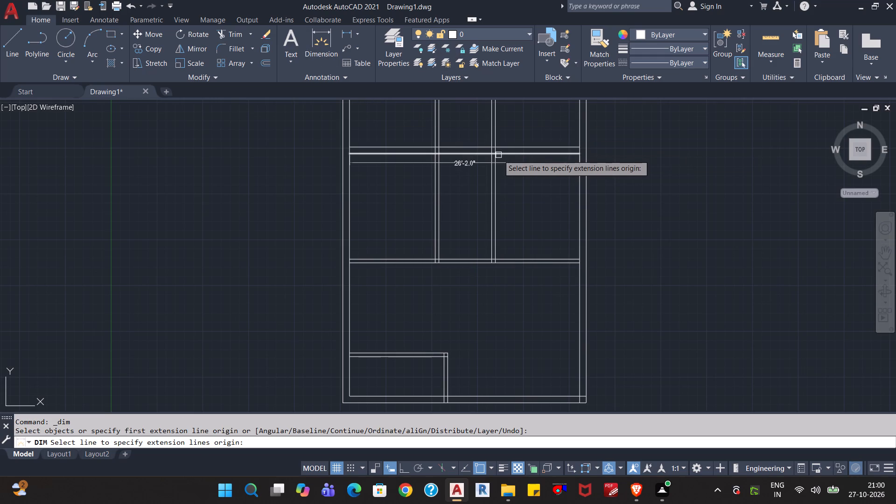
pyautogui.click(494, 153)
pyautogui.click(581, 155)
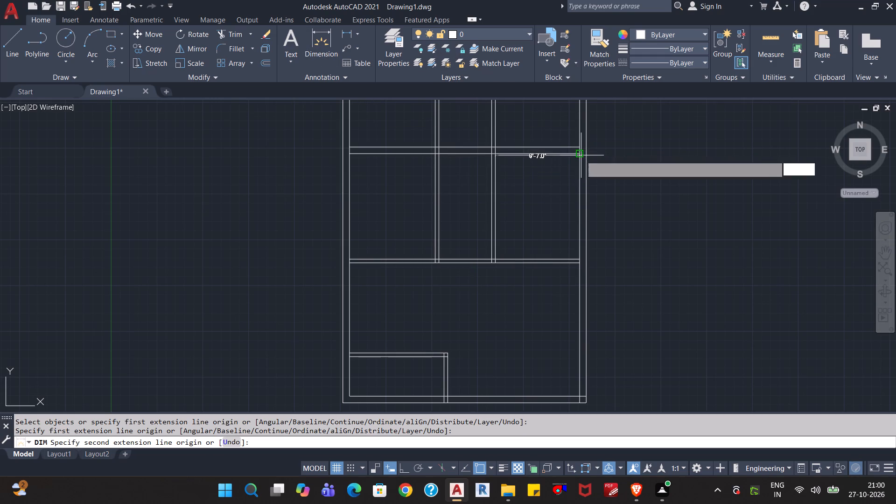
pyautogui.scroll(2, 571, 196)
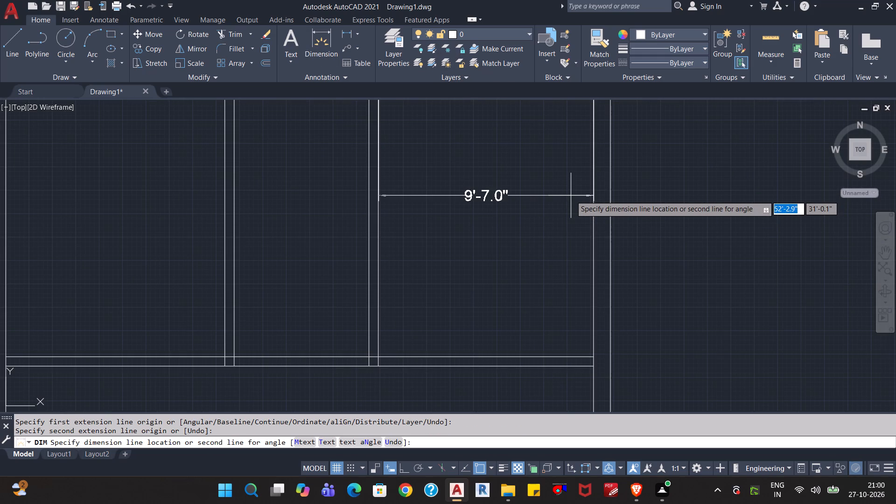
pyautogui.scroll(-1, 571, 196)
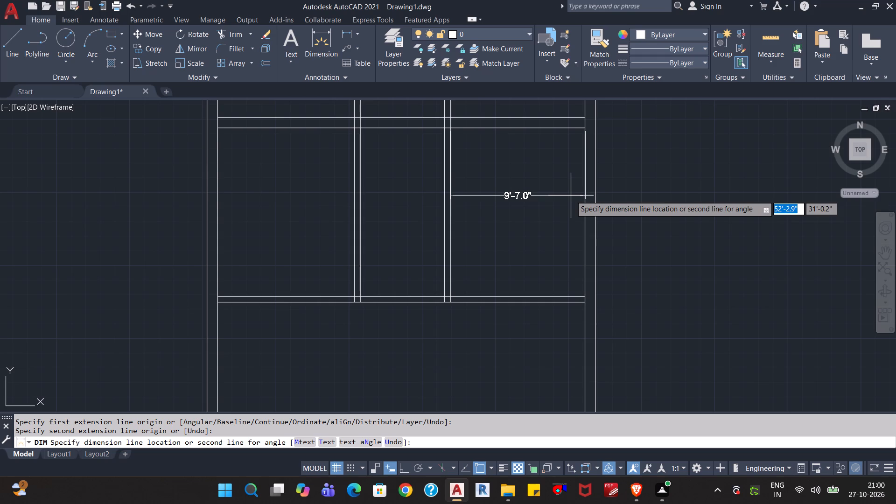
pyautogui.press('Escape')
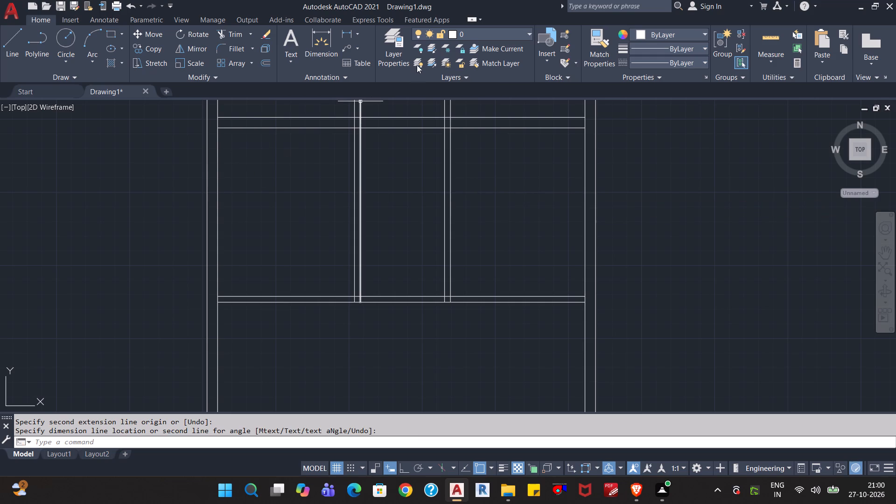
# Check the left-hand room's width with a dimension preview from the left exterior wall to the first vertical partition, without placing it.
pyautogui.click(331, 47)
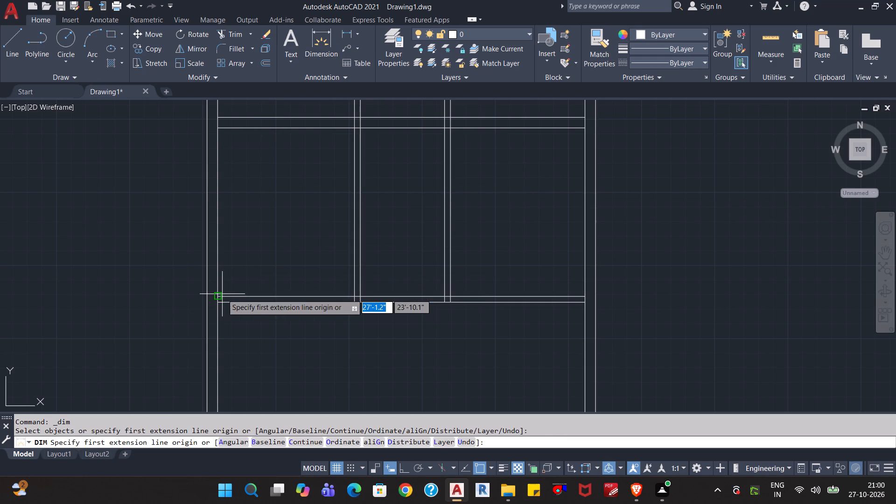
pyautogui.click(218, 296)
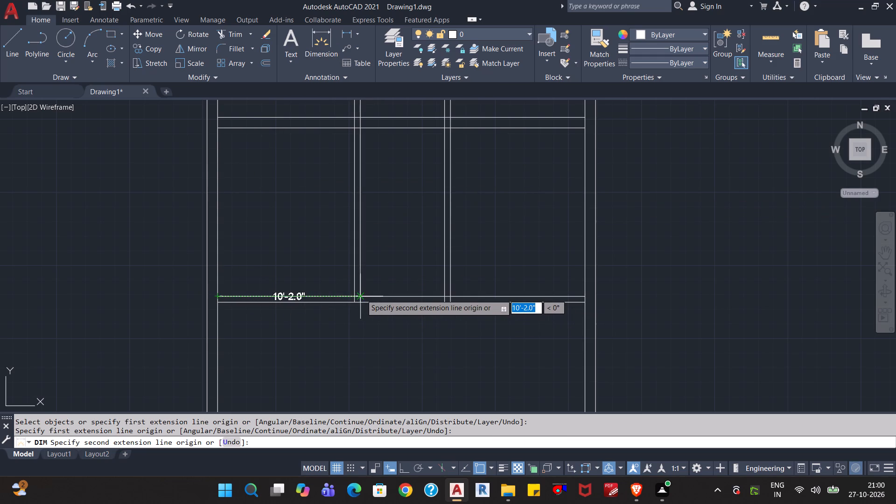
pyautogui.click(354, 295)
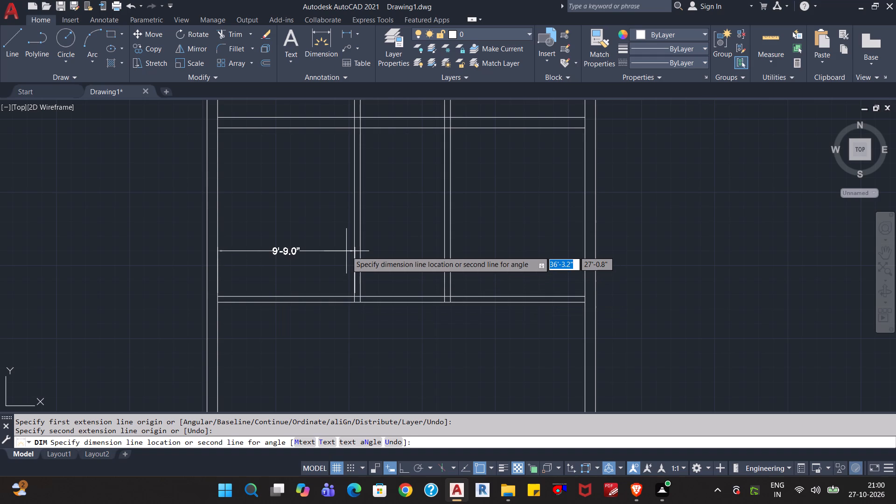
pyautogui.press('Escape')
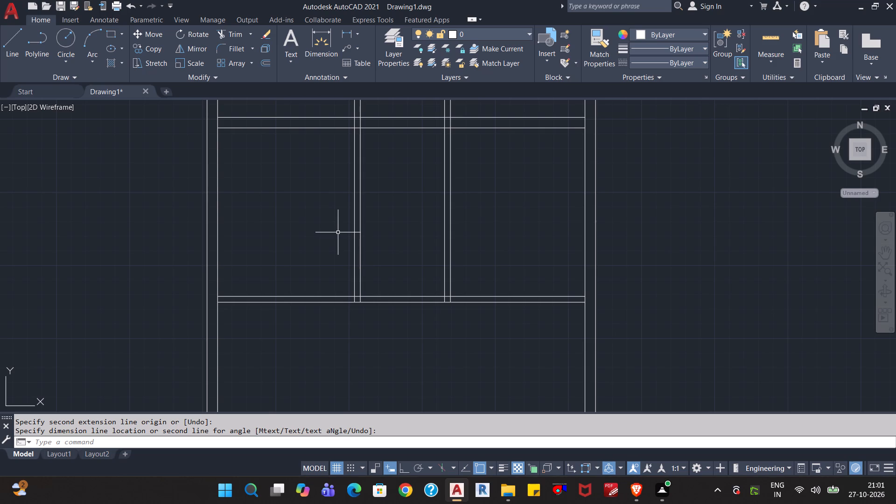
# Offset the left exterior wall's inner face 9' to the right for a new vertical partition.
pyautogui.press('o')
pyautogui.press('Return')
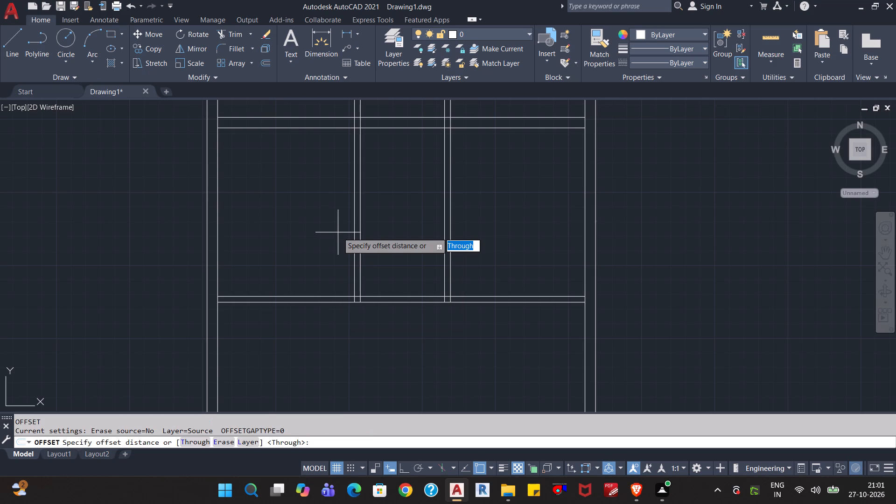
pyautogui.press('9')
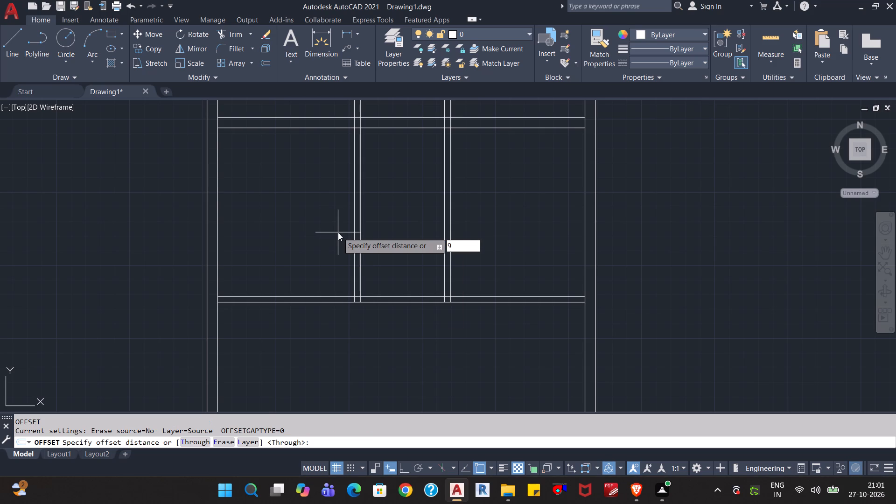
pyautogui.press("'")
pyautogui.press('Return')
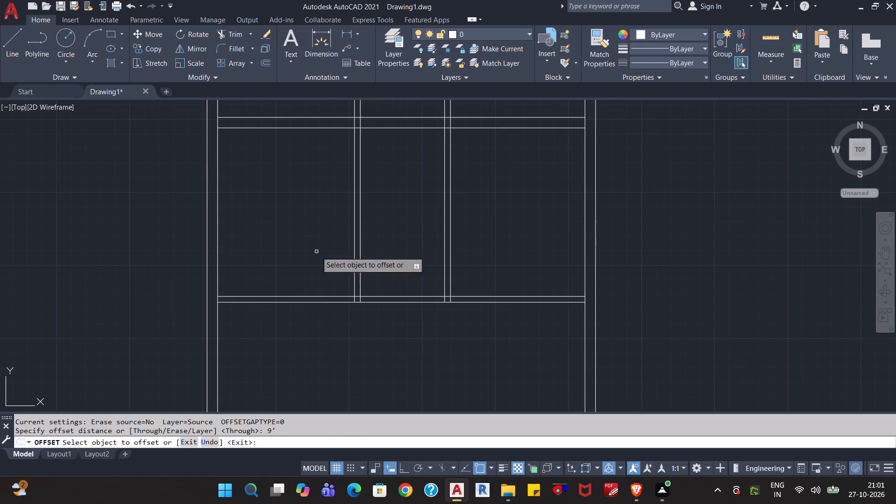
pyautogui.click(218, 261)
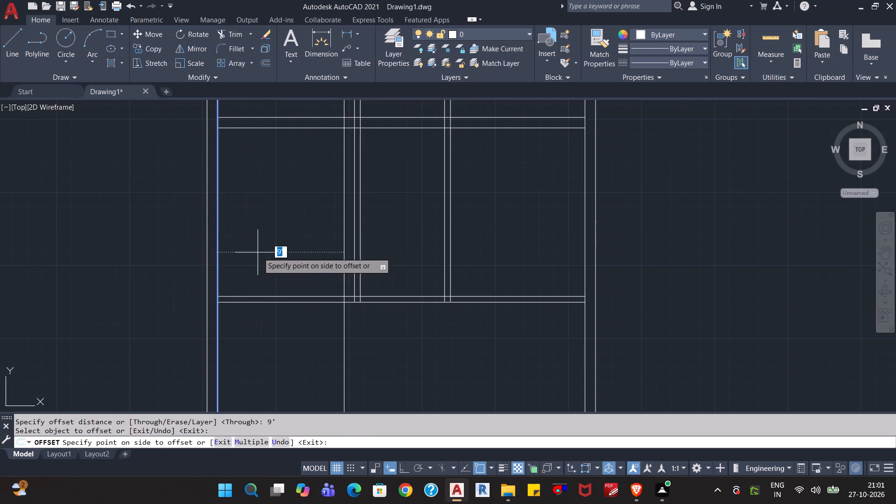
pyautogui.click(261, 252)
# Offset the new vertical line 5" to the right to form the partition's second face.
pyautogui.click(346, 233)
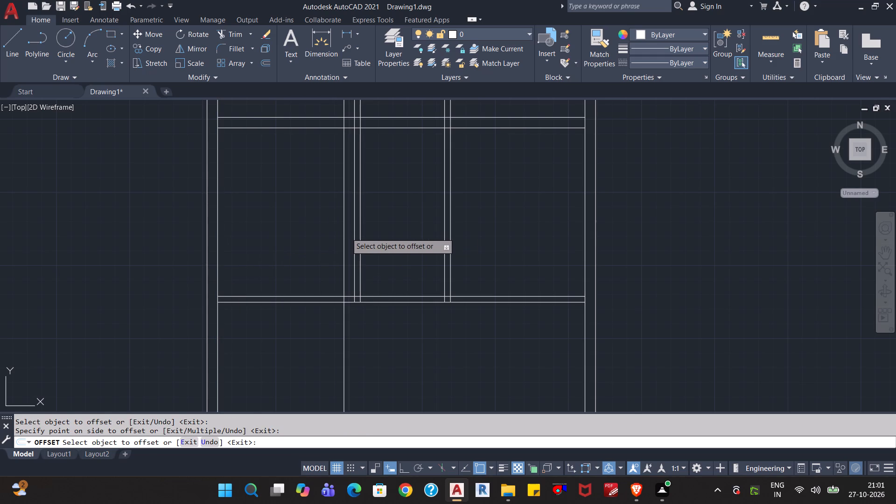
pyautogui.click(343, 236)
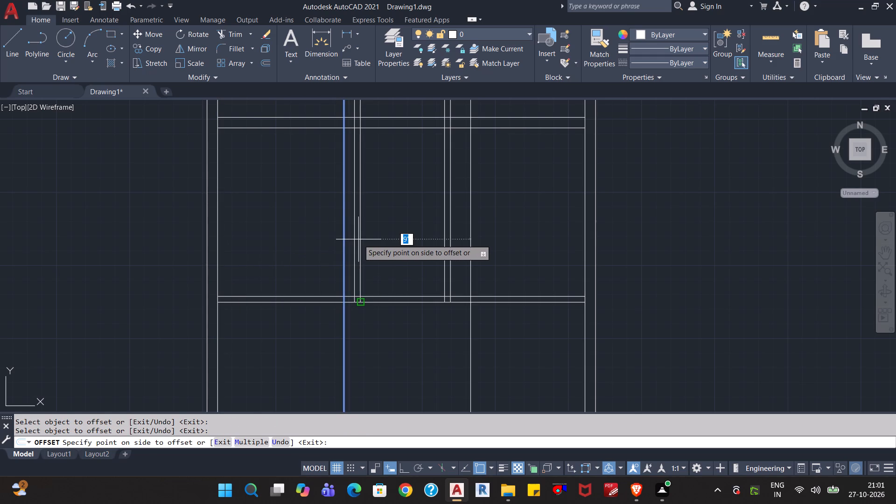
pyautogui.write('5"')
pyautogui.press('Return')
pyautogui.scroll(2, 426, 244)
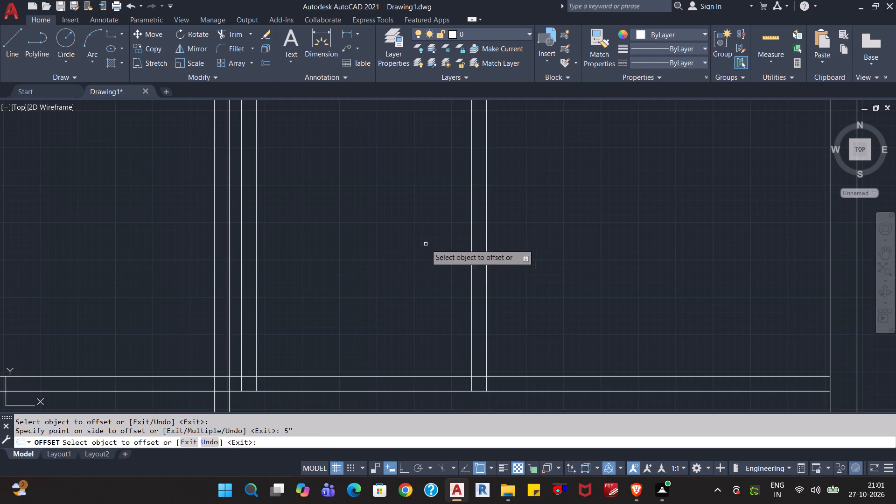
pyautogui.scroll(-1, 336, 266)
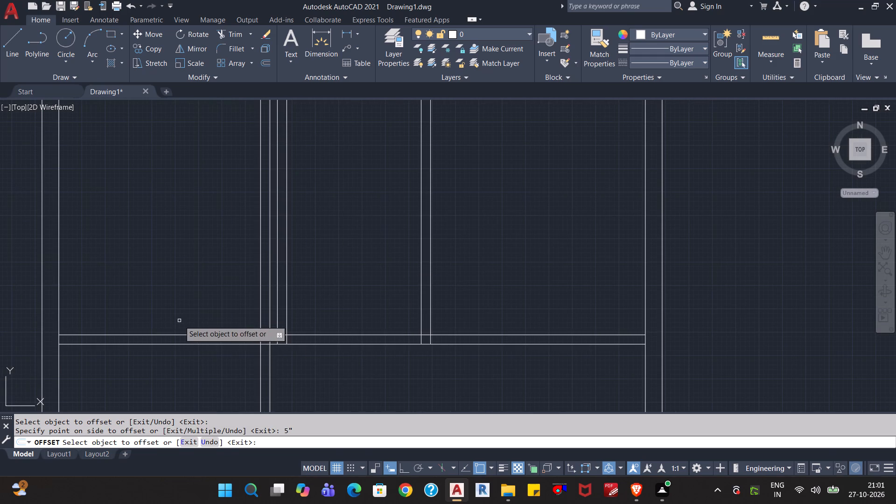
pyautogui.moveTo(285, 362); pyautogui.dragTo(292, 312, button='middle')
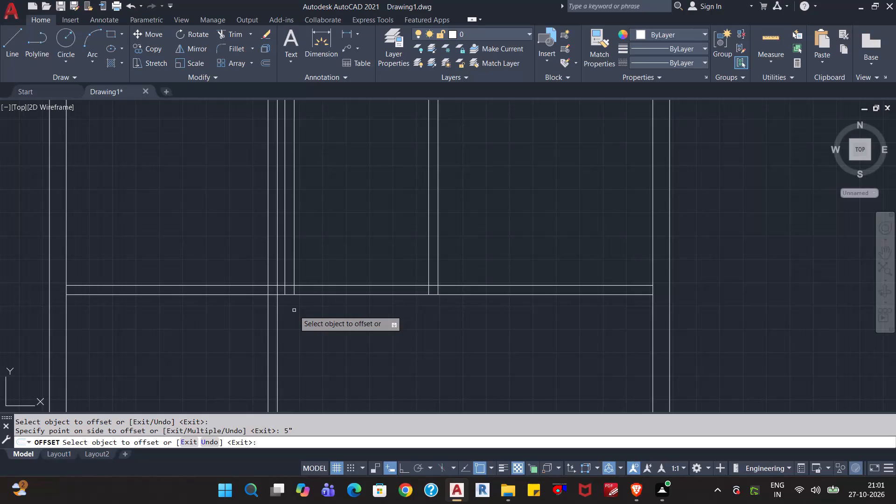
pyautogui.scroll(-2, 317, 246)
pyautogui.scroll(1, 328, 230)
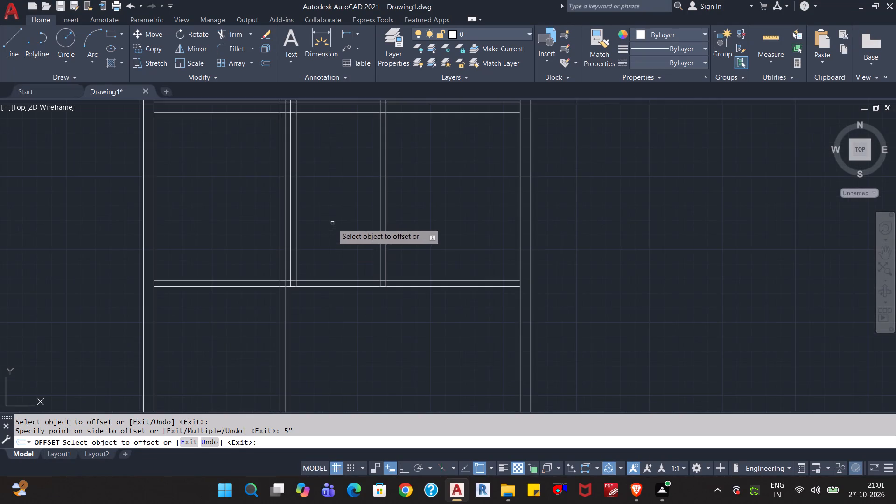
pyautogui.moveTo(333, 224); pyautogui.dragTo(315, 292, button='middle')
pyautogui.scroll(2, 320, 252)
pyautogui.scroll(-2, 323, 250)
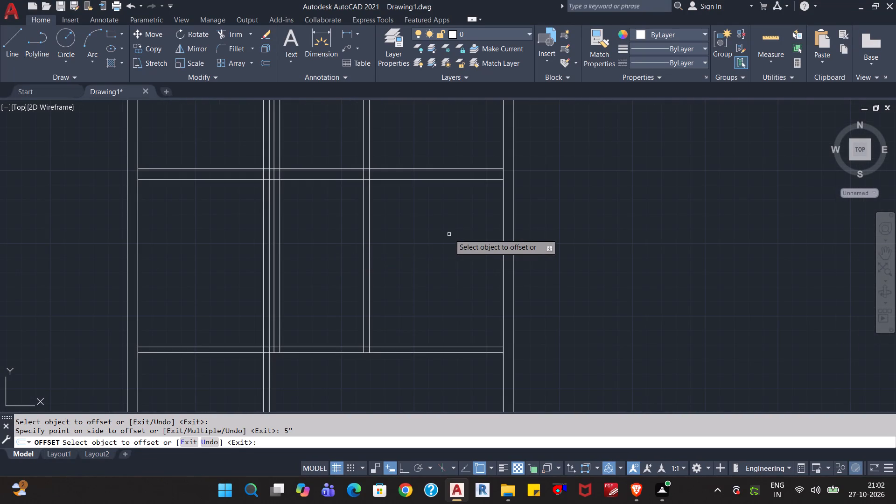
pyautogui.press('Escape')
pyautogui.press('Escape')
pyautogui.press('Escape')
# Erase both lines of the old second vertical partition, between the 9" horizontal wall and the horizontal partition.
pyautogui.click(434, 242)
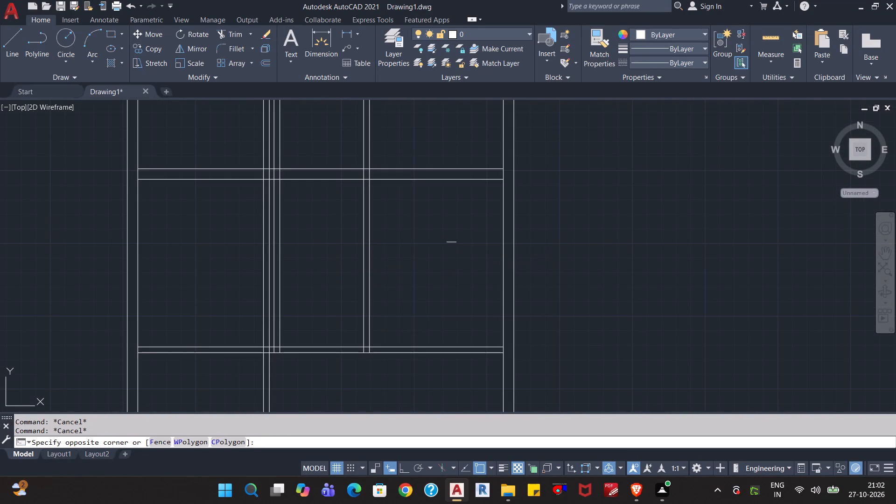
pyautogui.click(331, 302)
pyautogui.press('Delete')
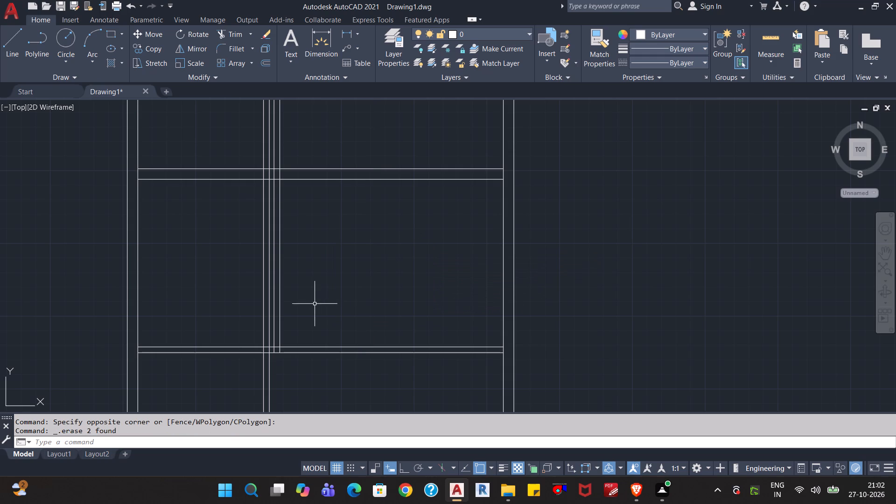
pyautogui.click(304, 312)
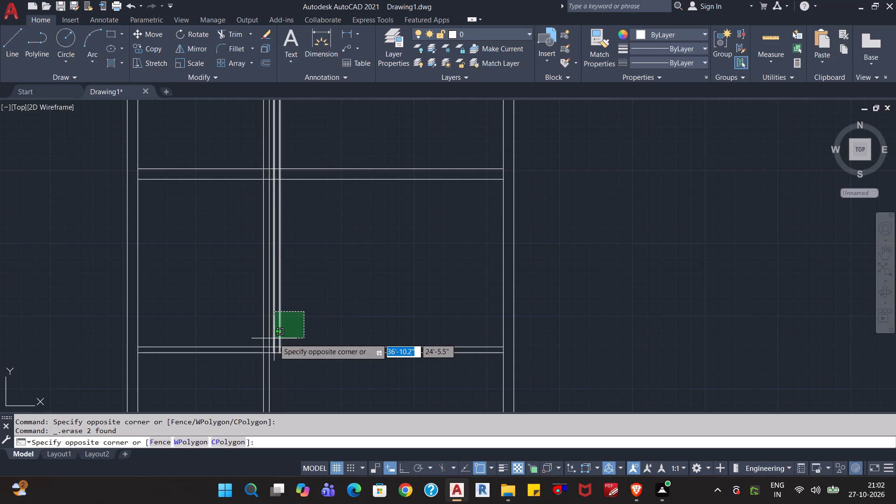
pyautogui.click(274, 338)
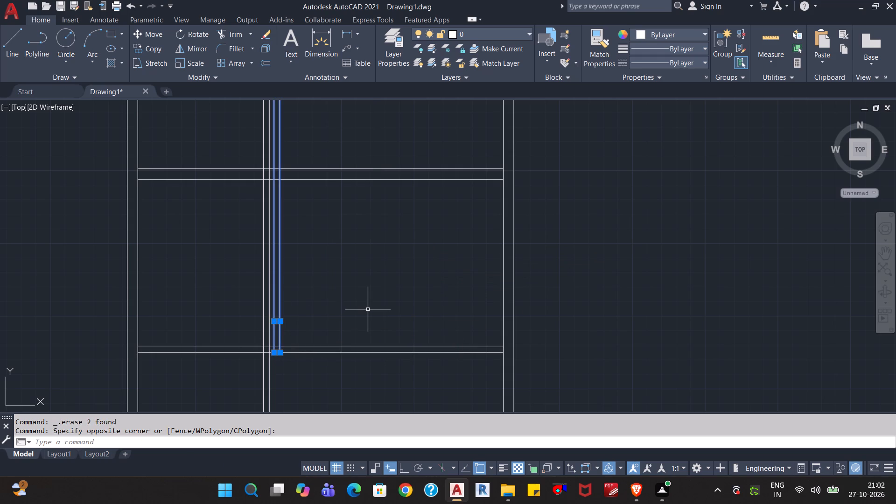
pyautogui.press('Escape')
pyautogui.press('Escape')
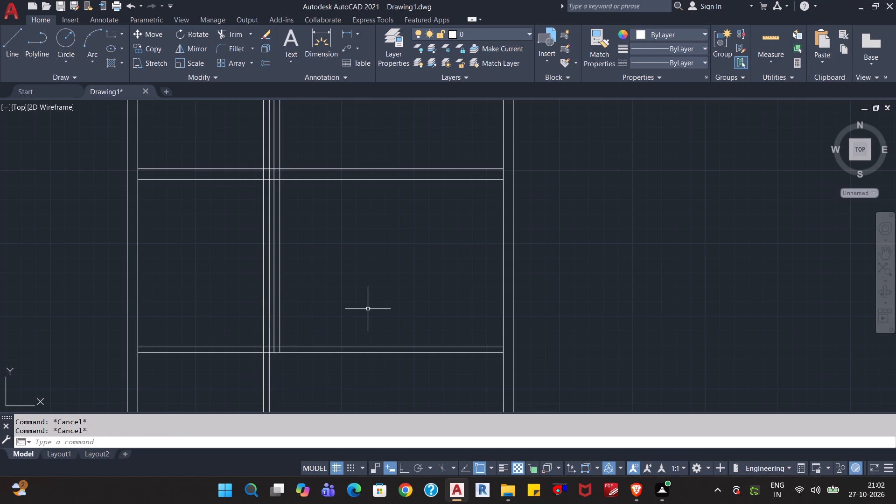
# Trim both lines of the old first vertical partition between the 9" horizontal wall and the horizontal partition below.
pyautogui.write('tr')
pyautogui.press('Return')
pyautogui.click(298, 309)
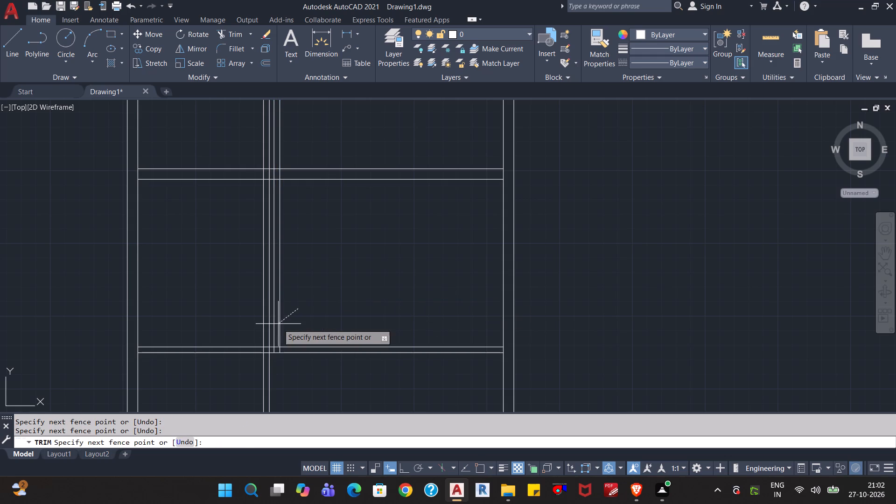
pyautogui.click(272, 328)
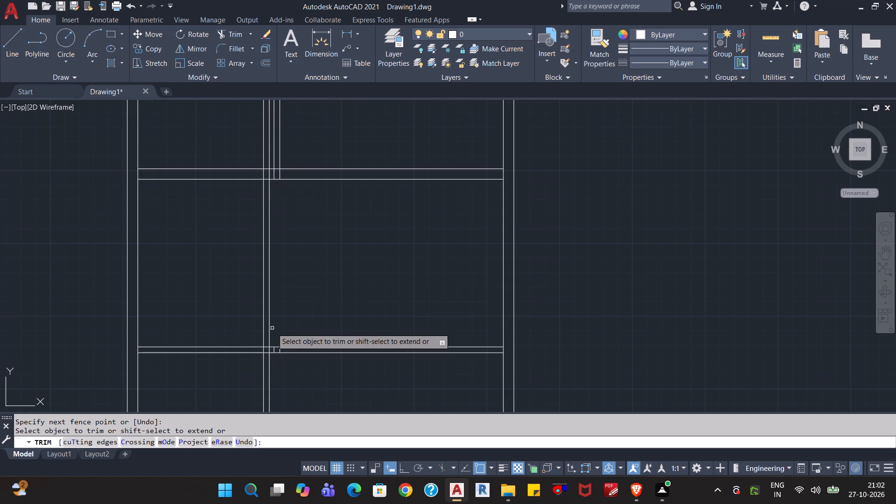
pyautogui.press('Escape')
pyautogui.press('Escape')
pyautogui.press('Escape')
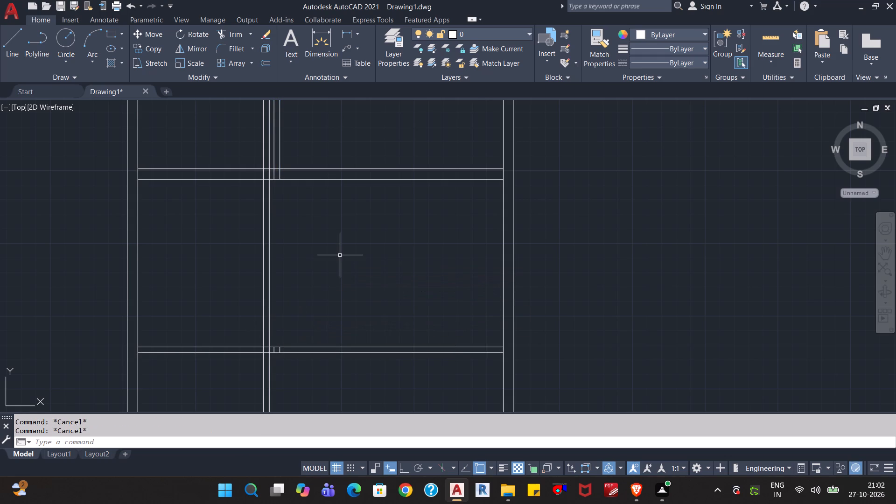
# Erase the old first vertical partition's two remaining lines above and across the 9" horizontal wall.
pyautogui.scroll(-1, 340, 255)
pyautogui.click(324, 186)
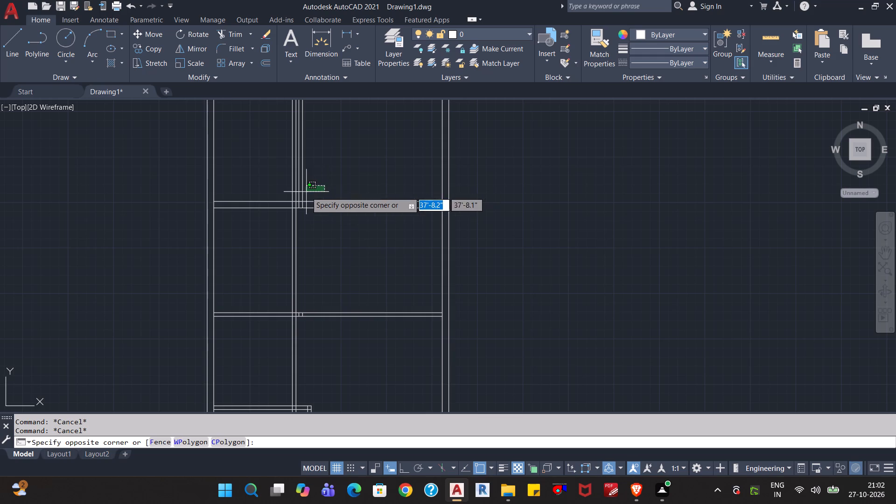
pyautogui.click(297, 196)
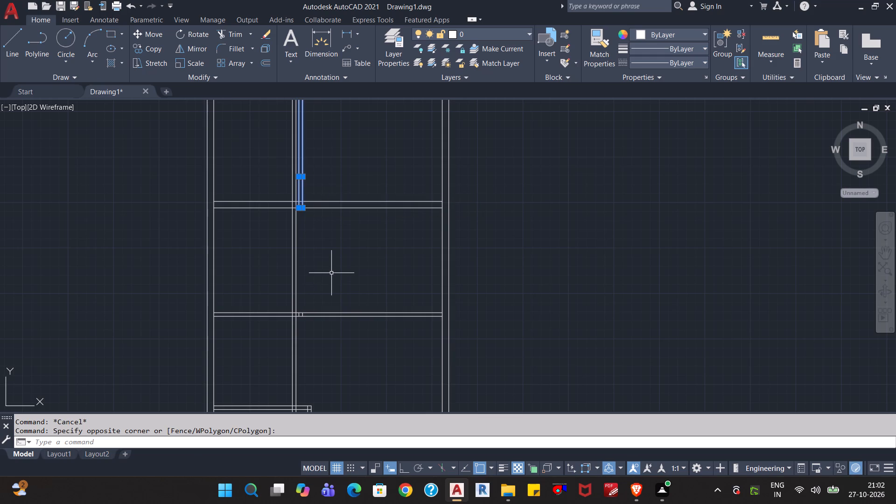
pyautogui.press('Delete')
# Trim both lines of the new vertical partition between the horizontal partition and the lower-left room's top wall.
pyautogui.scroll(3, 308, 328)
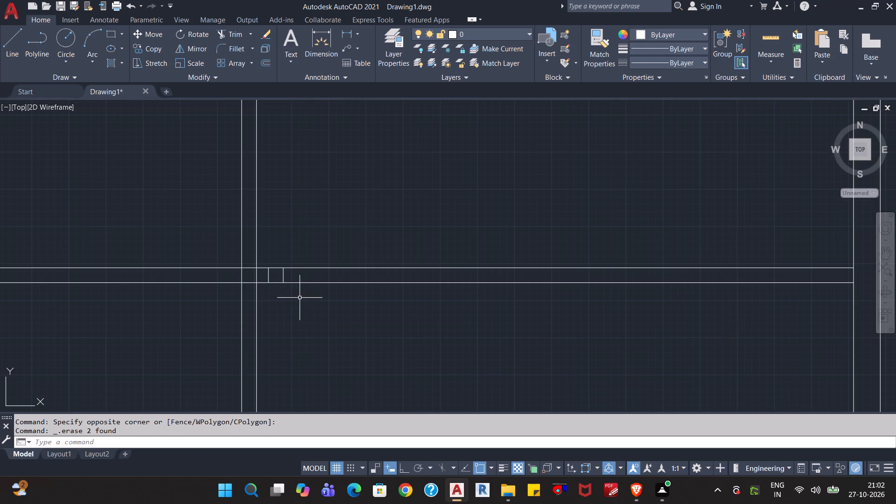
pyautogui.scroll(1, 302, 291)
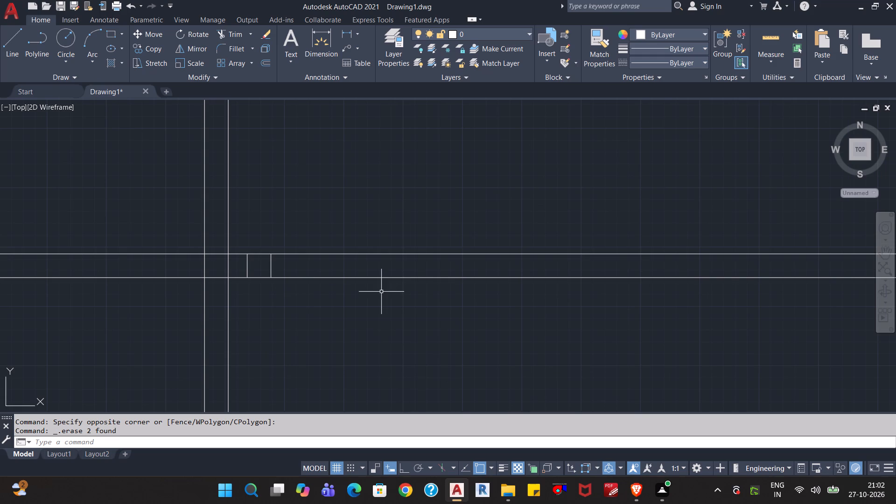
pyautogui.scroll(-4, 382, 294)
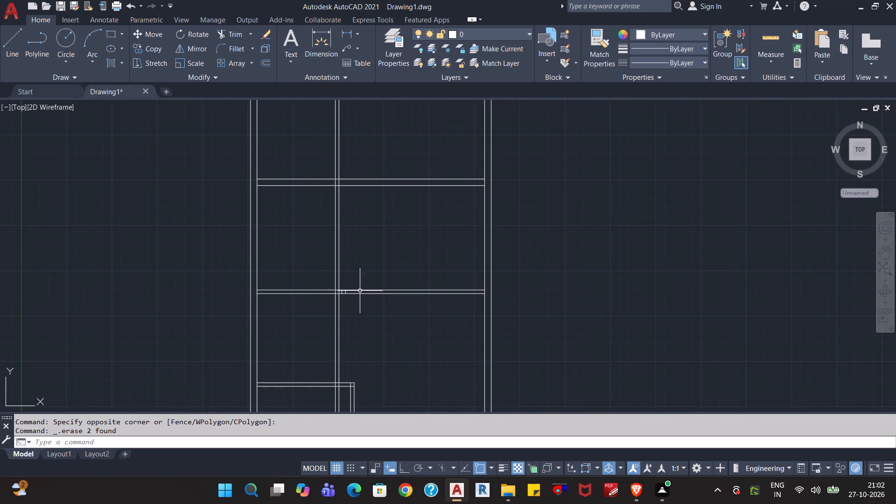
pyautogui.scroll(1, 363, 286)
pyautogui.scroll(-1, 363, 281)
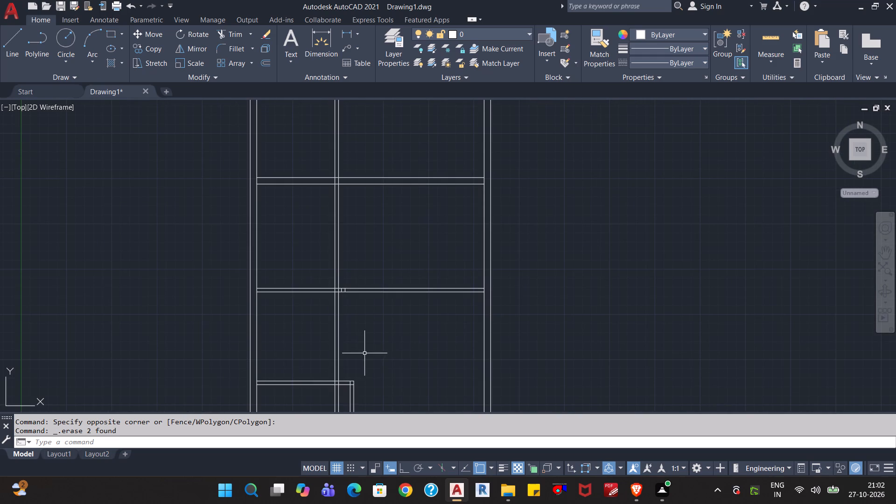
pyautogui.scroll(1, 370, 348)
pyautogui.moveTo(371, 348); pyautogui.dragTo(385, 287, button='middle')
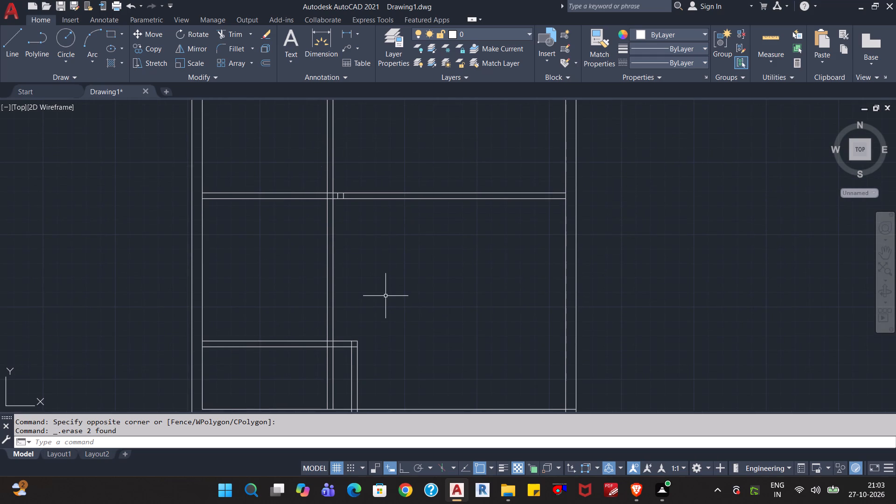
pyautogui.write('tr')
pyautogui.press('Return')
pyautogui.click(387, 291)
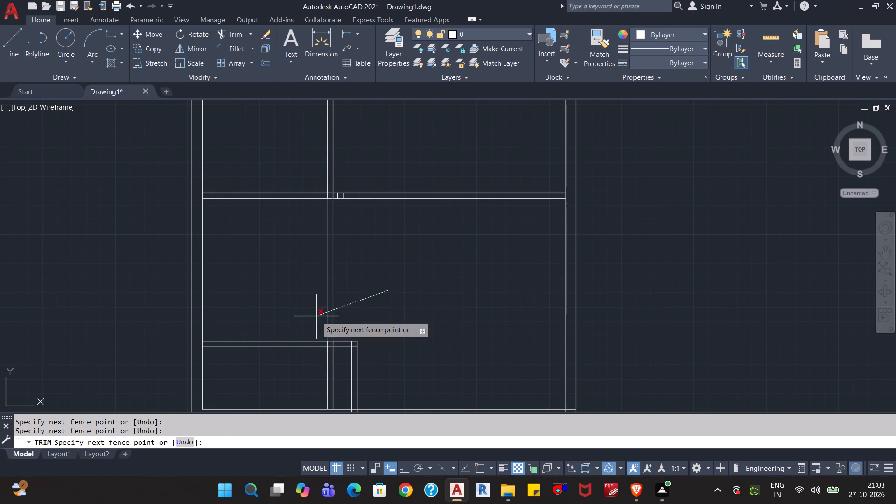
pyautogui.click(316, 316)
# Trim the new partition's leftover lines inside the lower-left room and within that room's top wall.
pyautogui.click(340, 364)
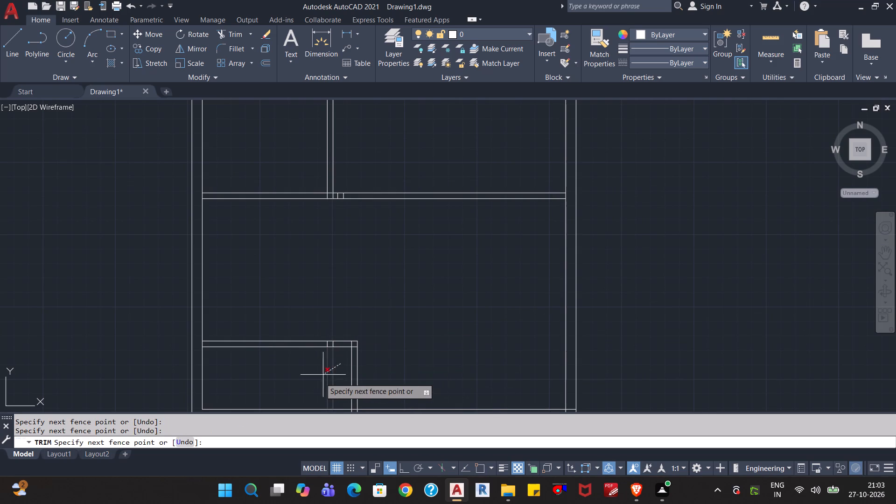
pyautogui.click(320, 378)
pyautogui.scroll(3, 328, 357)
pyautogui.click(354, 307)
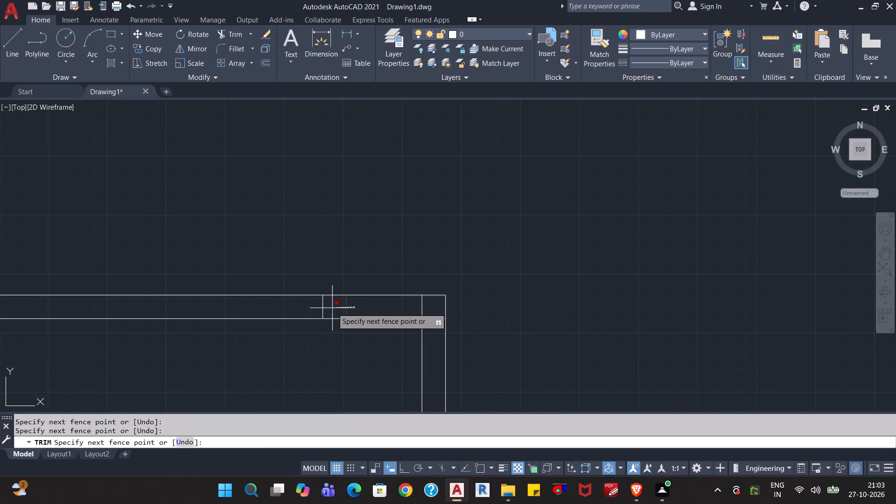
pyautogui.click(315, 308)
# Examine the lower-left room and the junction where the vertical partition meets the horizontal partition.
pyautogui.scroll(-2, 336, 394)
pyautogui.moveTo(357, 306); pyautogui.dragTo(357, 260, button='middle')
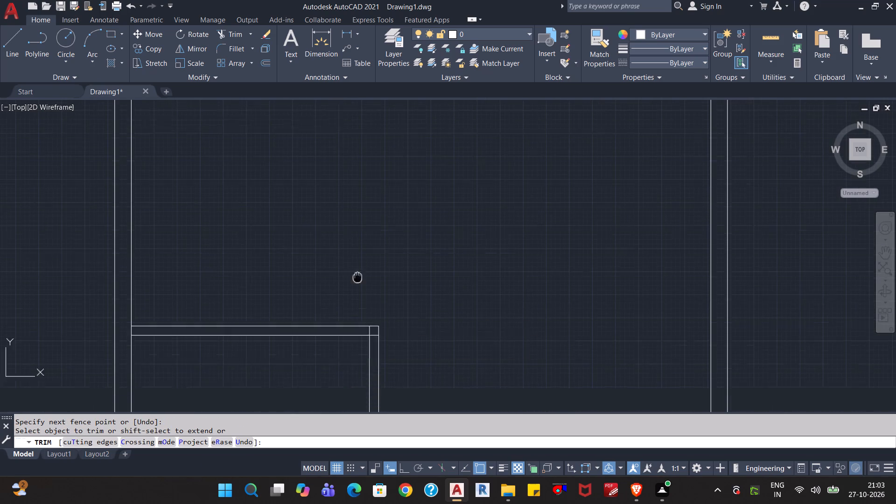
pyautogui.moveTo(357, 260); pyautogui.dragTo(374, 179, button='middle')
pyautogui.scroll(-1, 374, 179)
pyautogui.moveTo(371, 163); pyautogui.dragTo(365, 327, button='middle')
pyautogui.scroll(4, 362, 259)
pyautogui.moveTo(371, 209); pyautogui.dragTo(370, 348, button='middle')
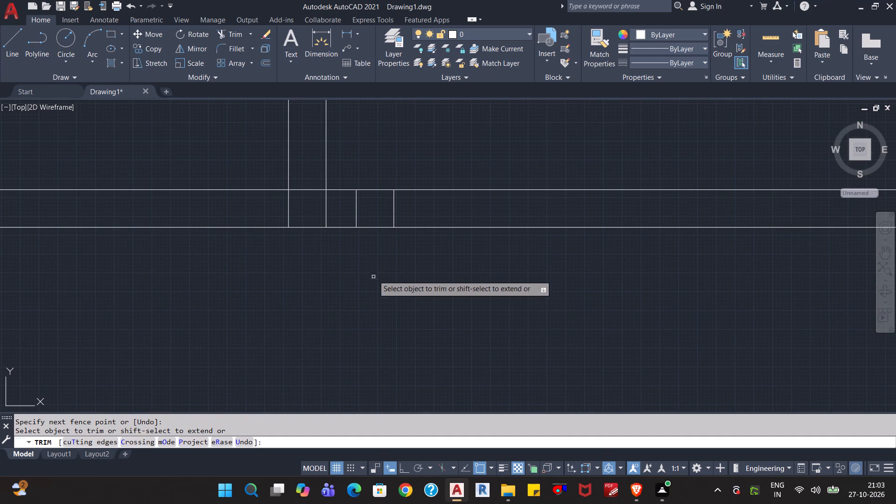
pyautogui.scroll(-4, 378, 259)
pyautogui.moveTo(356, 317); pyautogui.dragTo(356, 259, button='middle')
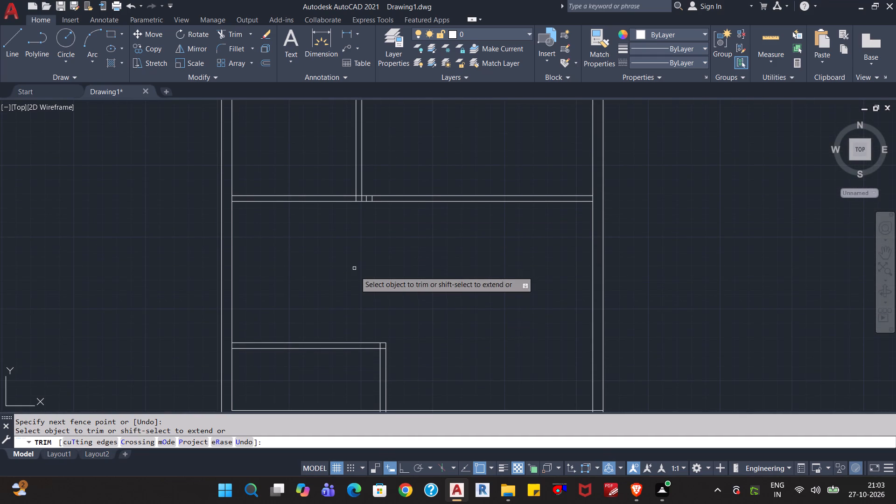
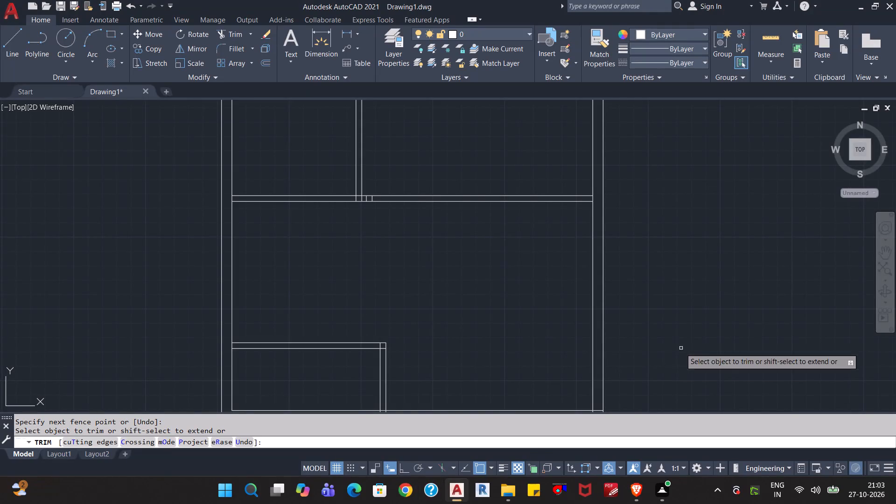
# Examine the horizontal partition's junctions and the walls of the lower-left room.
pyautogui.scroll(-1, 518, 320)
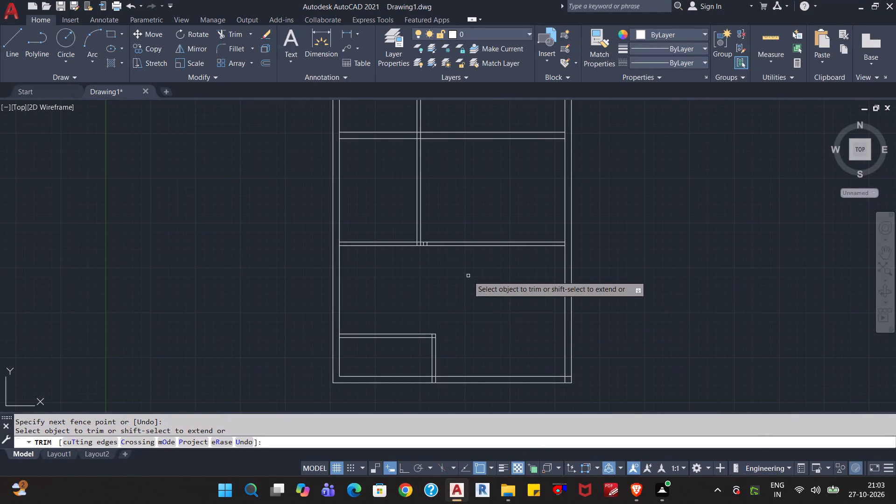
pyautogui.moveTo(469, 275); pyautogui.dragTo(474, 320, button='middle')
pyautogui.scroll(2, 473, 322)
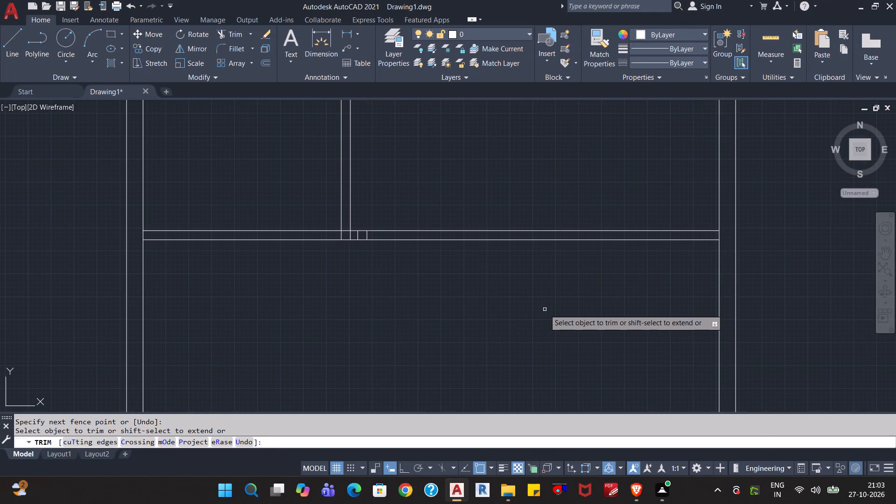
pyautogui.scroll(-1, 545, 309)
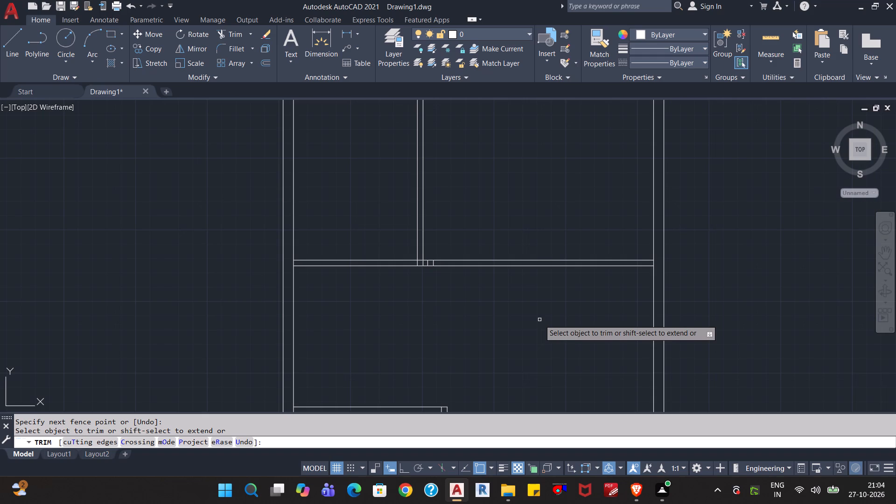
pyautogui.scroll(-2, 484, 326)
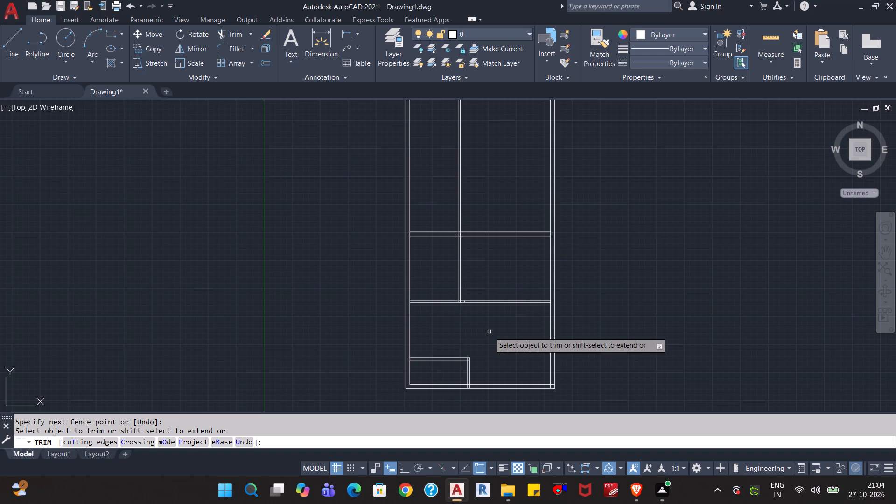
pyautogui.scroll(2, 518, 306)
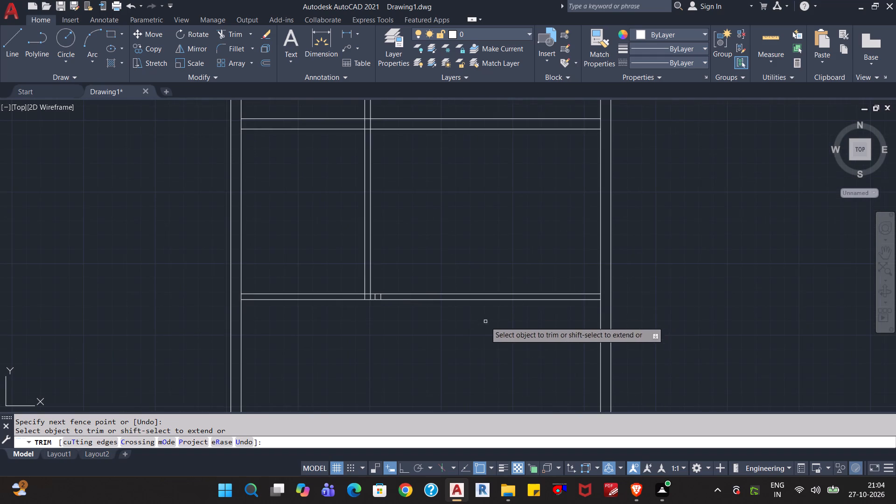
pyautogui.scroll(-2, 453, 340)
pyautogui.scroll(1, 442, 375)
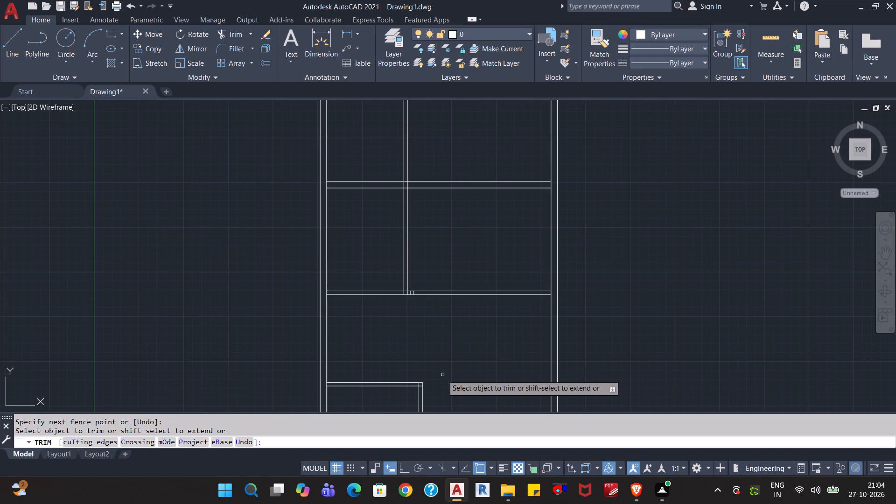
pyautogui.moveTo(448, 369); pyautogui.dragTo(468, 308, button='middle')
pyautogui.scroll(2, 436, 343)
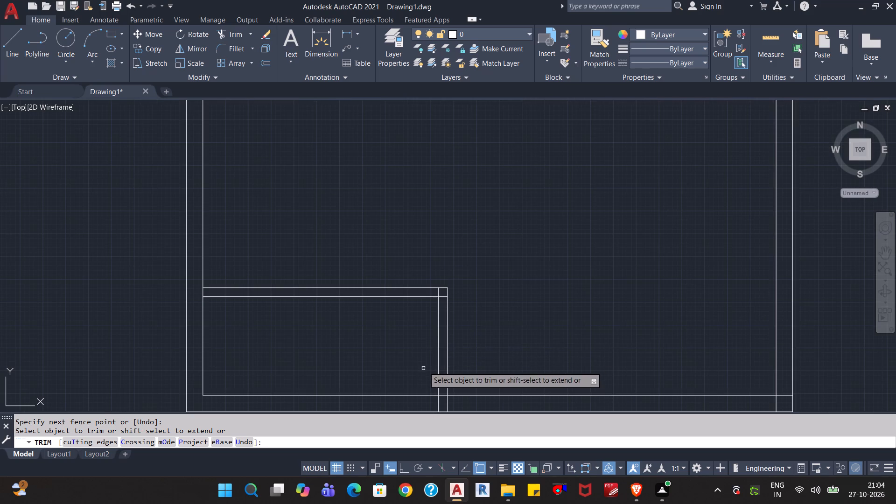
pyautogui.moveTo(424, 358); pyautogui.dragTo(431, 312, button='middle')
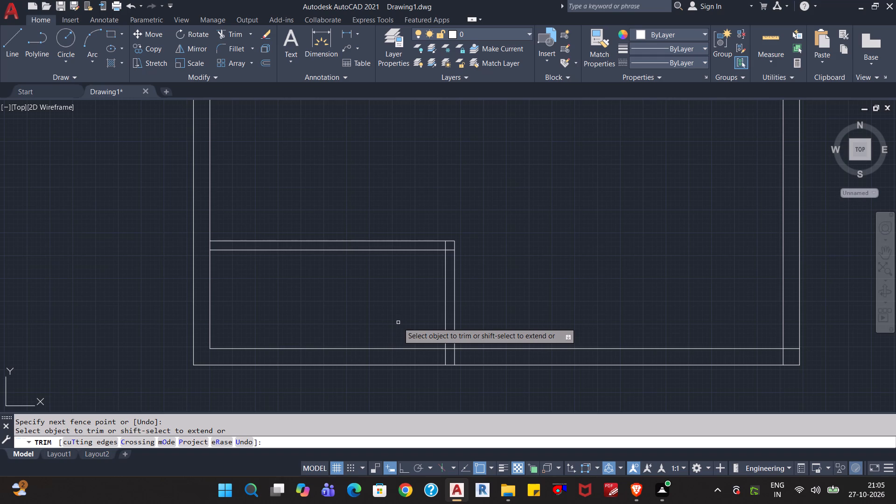
# Extend the lower line of the lower-left room's top wall to the outer line of the left exterior wall.
pyautogui.press('e')
pyautogui.press('x')
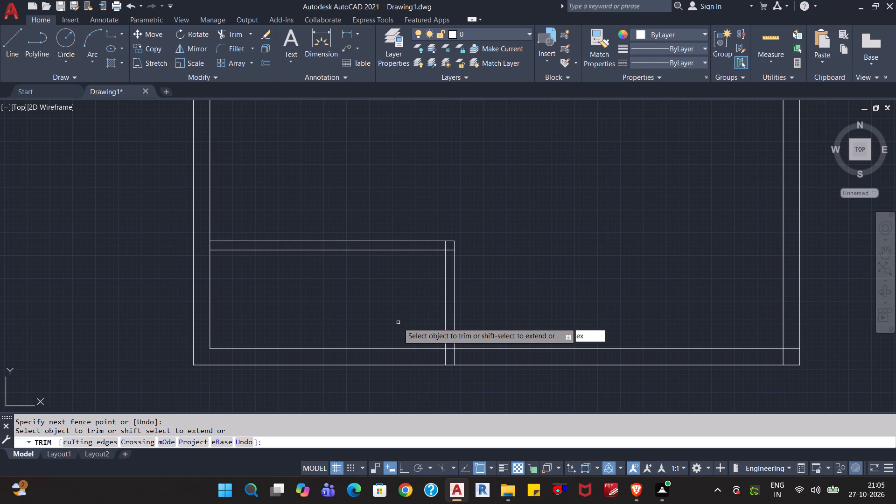
pyautogui.press('Return')
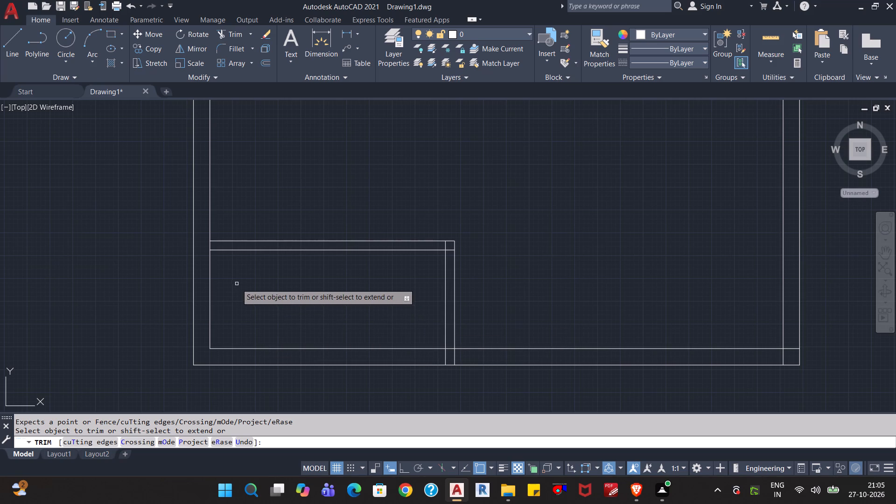
pyautogui.keyDown('shift'); pyautogui.click(248, 248); pyautogui.keyUp('shift')
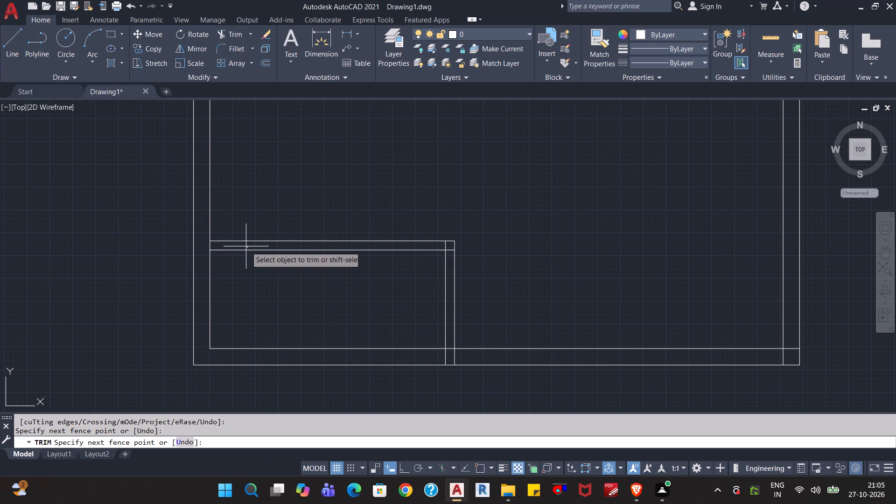
pyautogui.keyDown('shift'); pyautogui.click(239, 252); pyautogui.keyUp('shift')
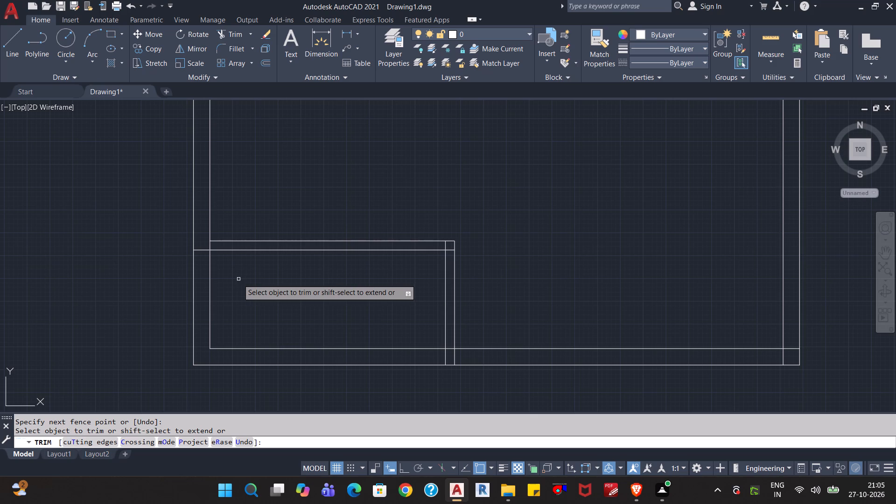
# Reduce the lower-left room's left and bottom walls to single lines by trimming, extending the inner bottom line to the outer left line.
pyautogui.click(209, 292)
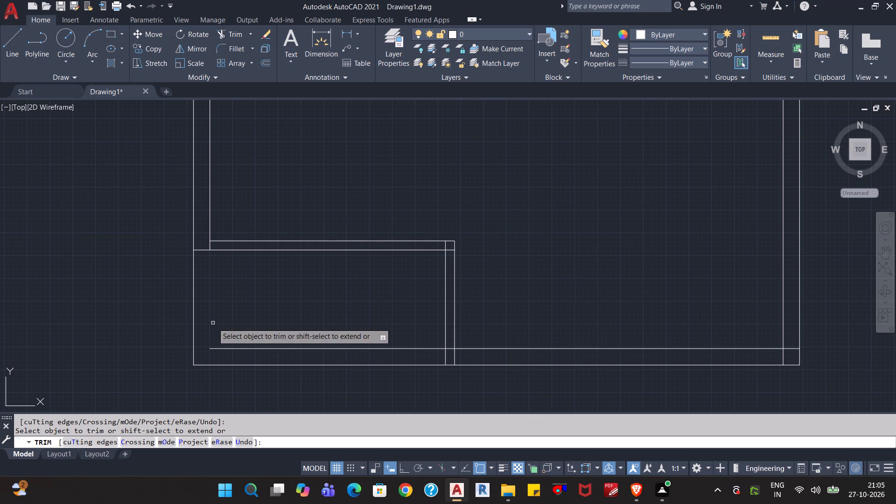
pyautogui.keyDown('shift'); pyautogui.click(214, 348); pyautogui.keyUp('shift')
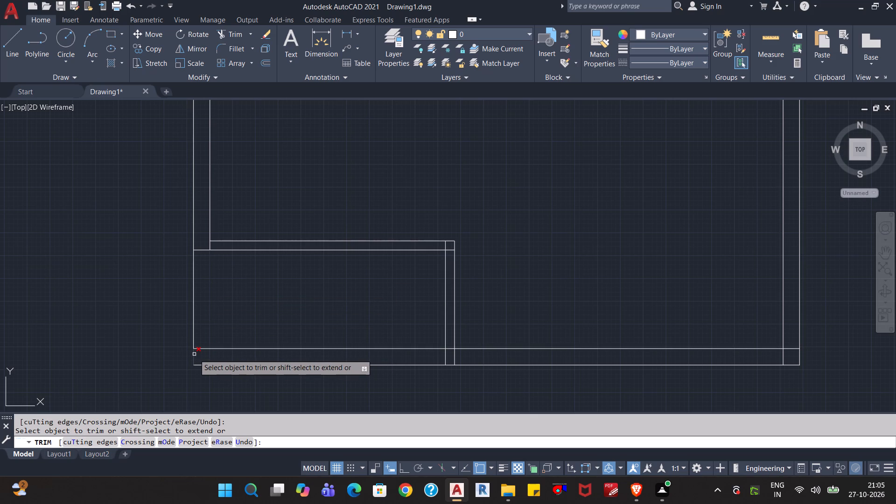
pyautogui.click(196, 353)
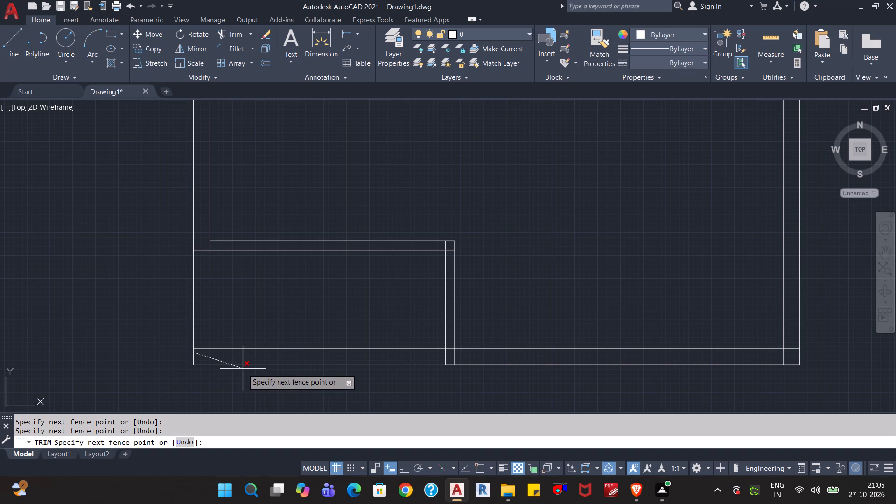
pyautogui.click(246, 366)
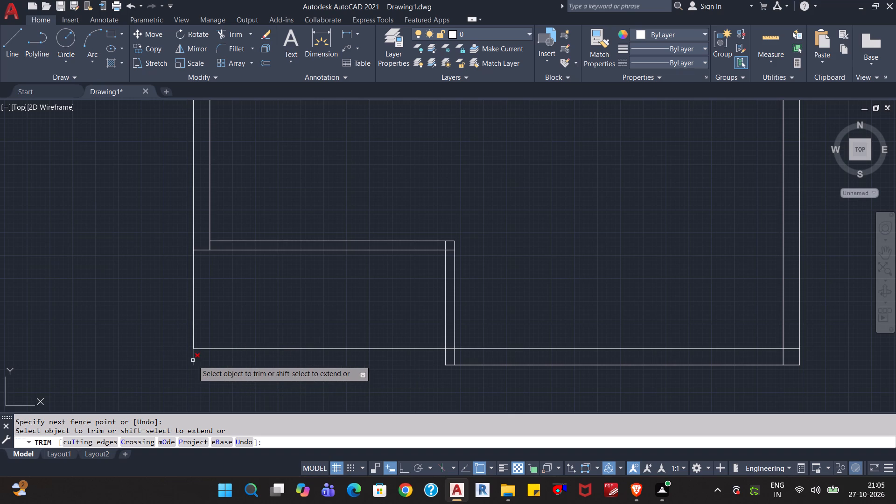
pyautogui.click(193, 361)
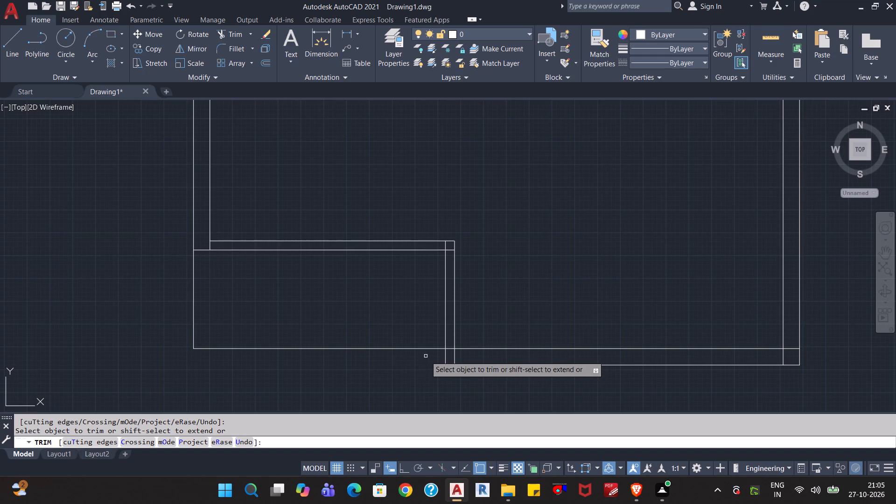
# Trim the overlapping lines where the lower-left room's right partition meets the bottom exterior wall.
pyautogui.scroll(1, 429, 353)
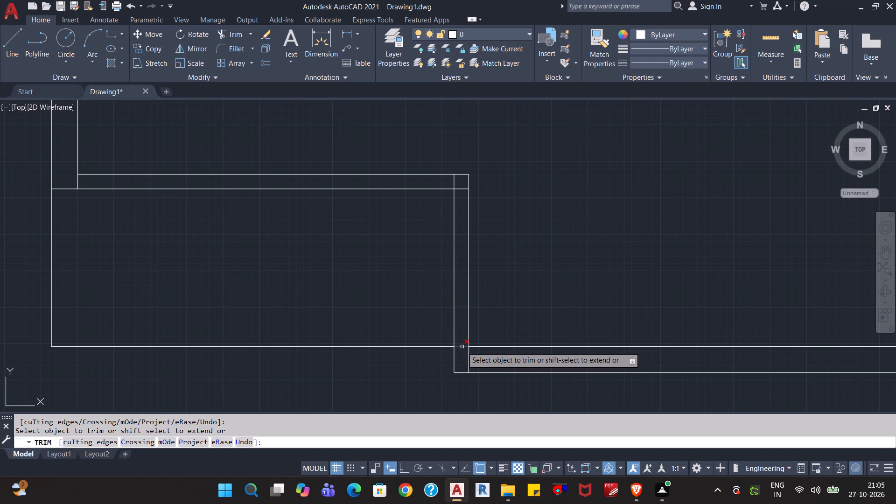
pyautogui.click(462, 345)
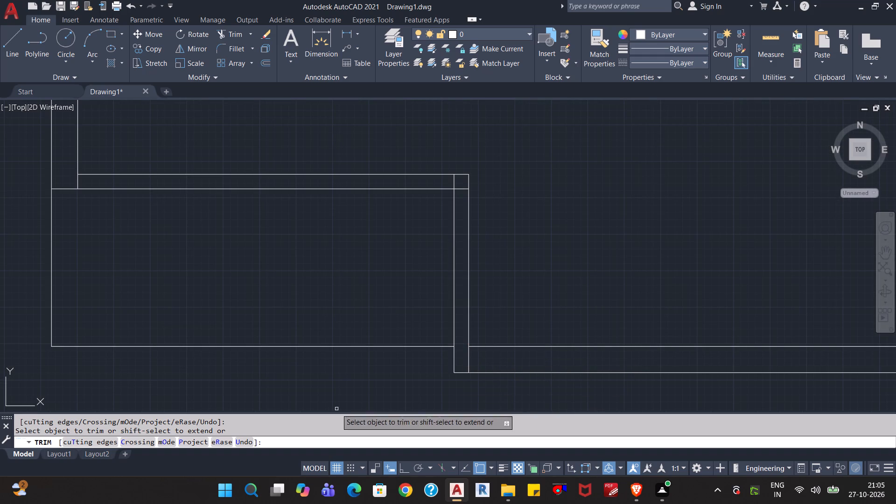
pyautogui.scroll(-2, 358, 379)
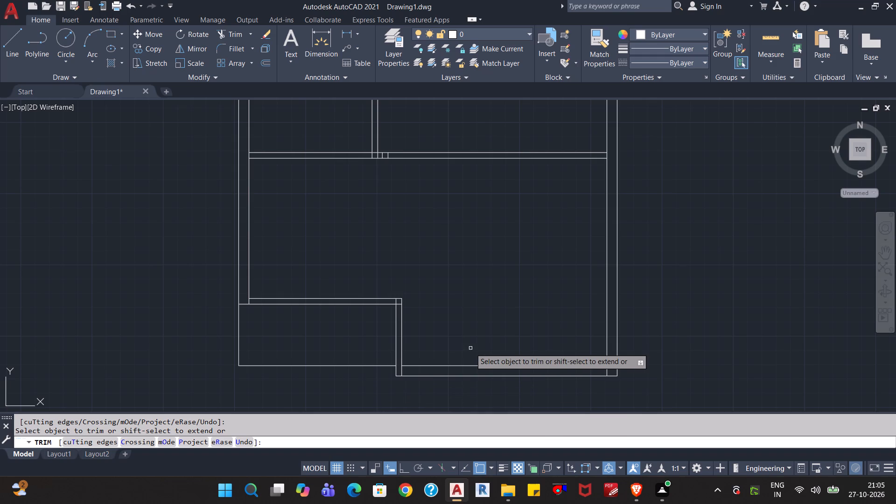
pyautogui.click(401, 371)
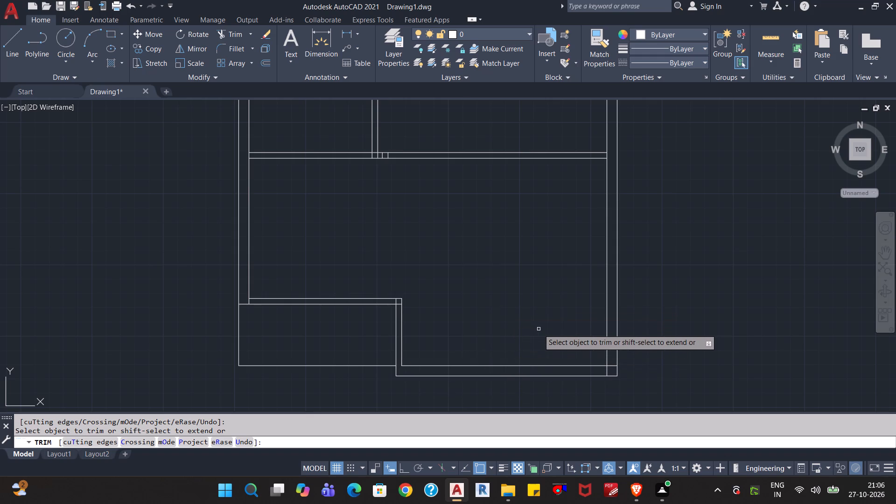
# Trim the overlapping inner wall lines at the bottom-right exterior corner.
pyautogui.scroll(1, 575, 354)
pyautogui.moveTo(612, 382); pyautogui.dragTo(623, 387)
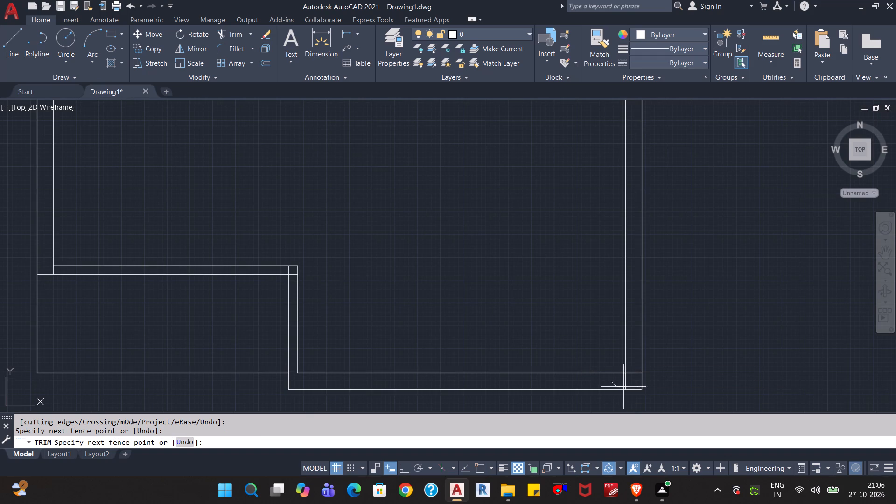
pyautogui.moveTo(623, 387); pyautogui.dragTo(635, 368)
# Trim the inner exterior wall lines between the lower horizontal partition's two lines at its right and left ends.
pyautogui.scroll(-2, 583, 294)
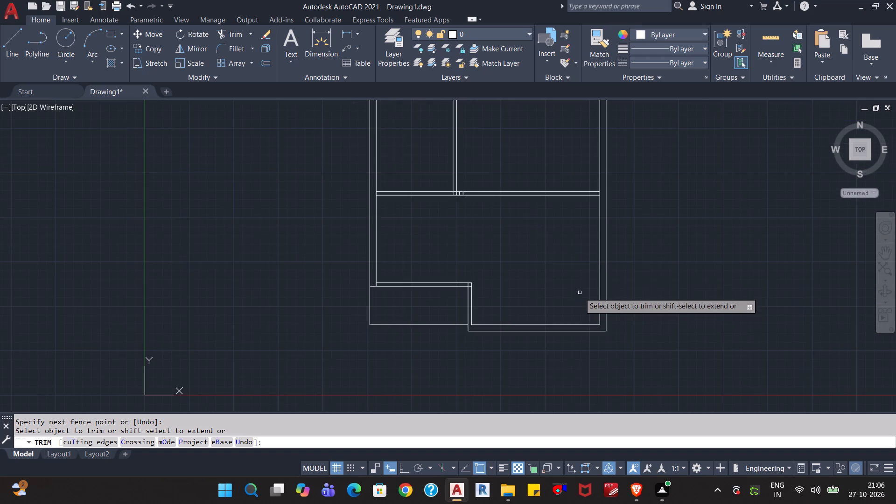
pyautogui.moveTo(548, 256); pyautogui.dragTo(553, 368, button='middle')
pyautogui.scroll(2, 509, 329)
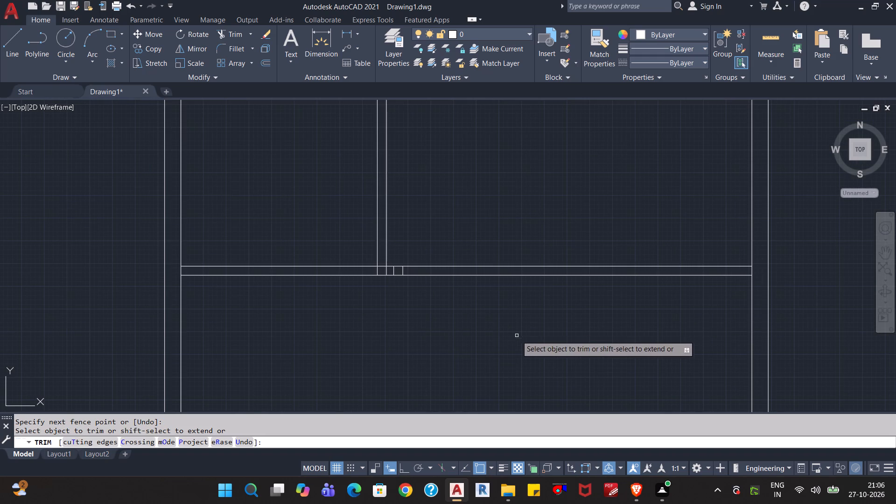
pyautogui.scroll(2, 748, 273)
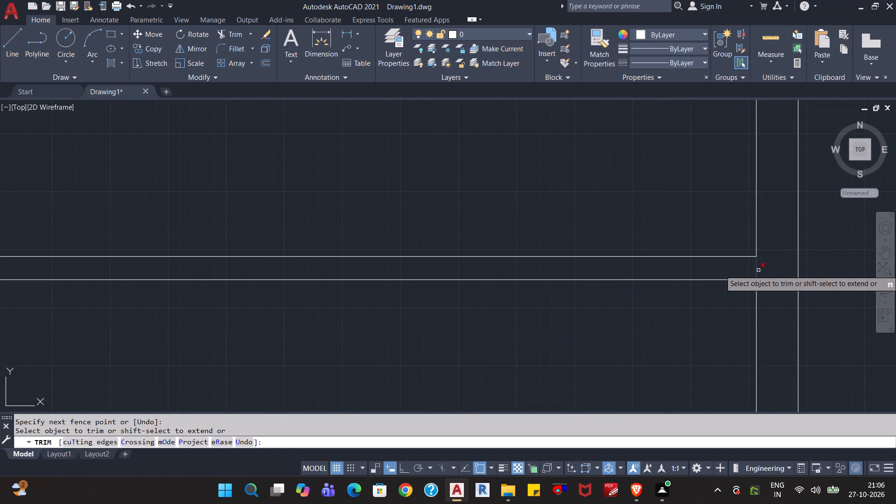
pyautogui.click(754, 271)
pyautogui.click(763, 269)
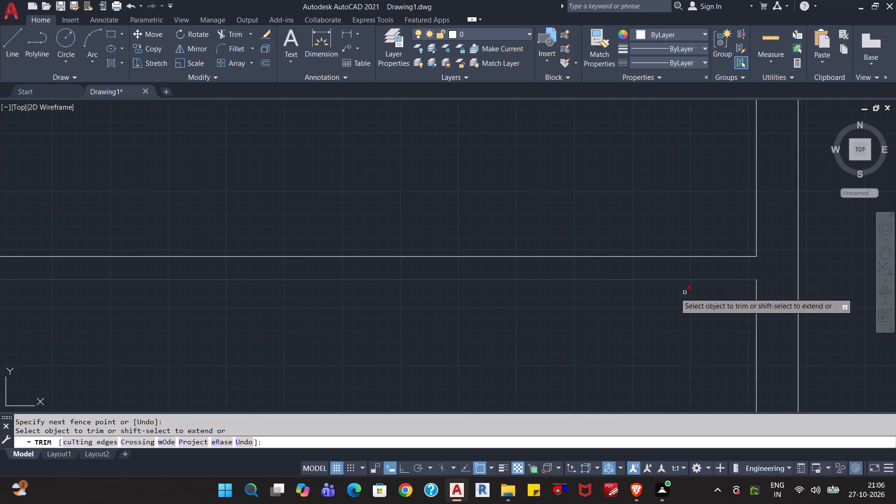
pyautogui.scroll(-3, 589, 293)
pyautogui.moveTo(428, 323); pyautogui.dragTo(556, 315, button='middle')
pyautogui.scroll(2, 418, 278)
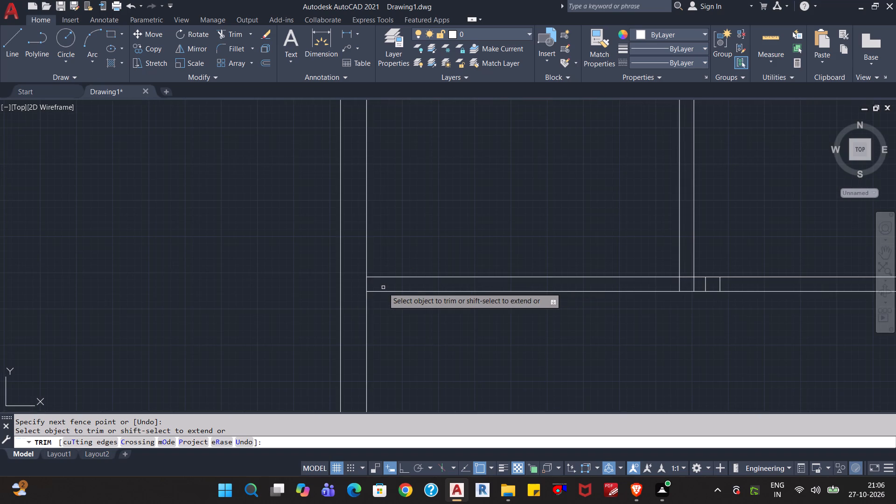
pyautogui.click(381, 286)
pyautogui.click(362, 287)
# Trim the inner exterior wall lines between the 9" horizontal wall's two lines at its left and right ends.
pyautogui.scroll(-2, 405, 274)
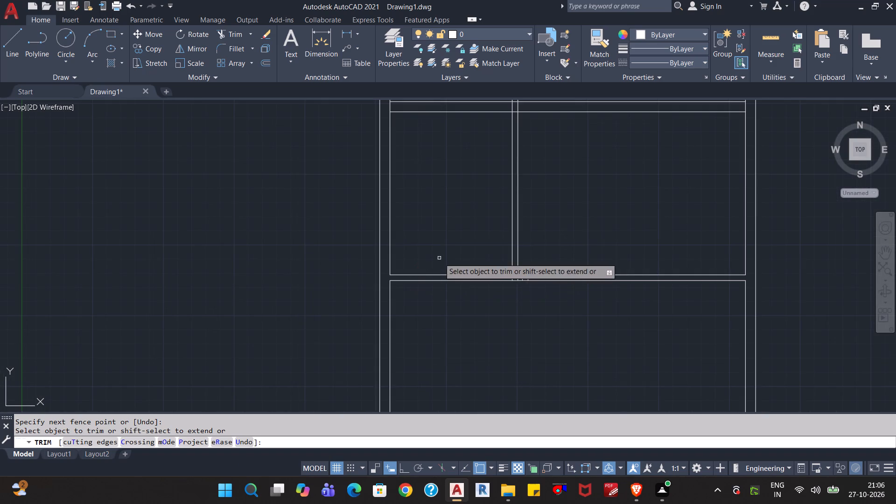
pyautogui.moveTo(445, 199); pyautogui.dragTo(418, 334, button='middle')
pyautogui.scroll(2, 376, 248)
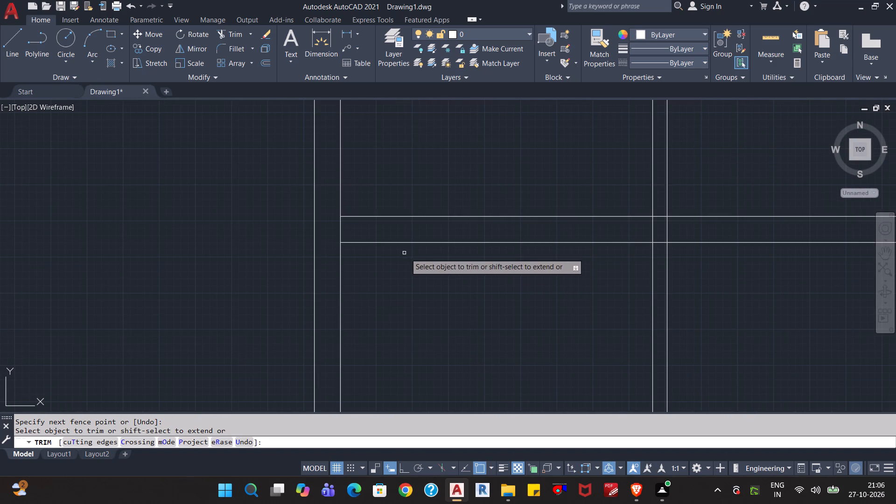
pyautogui.click(355, 224)
pyautogui.click(336, 229)
pyautogui.scroll(-1, 619, 243)
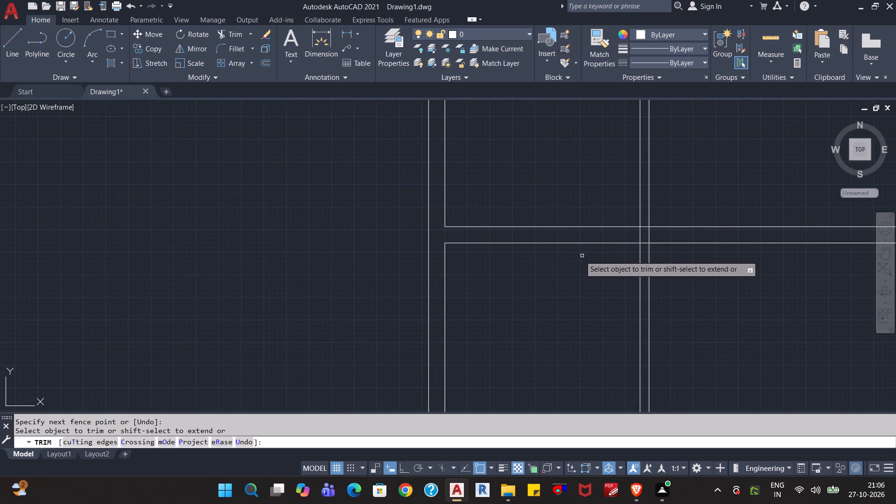
pyautogui.moveTo(540, 193); pyautogui.dragTo(457, 337, button='middle')
pyautogui.scroll(-2, 463, 258)
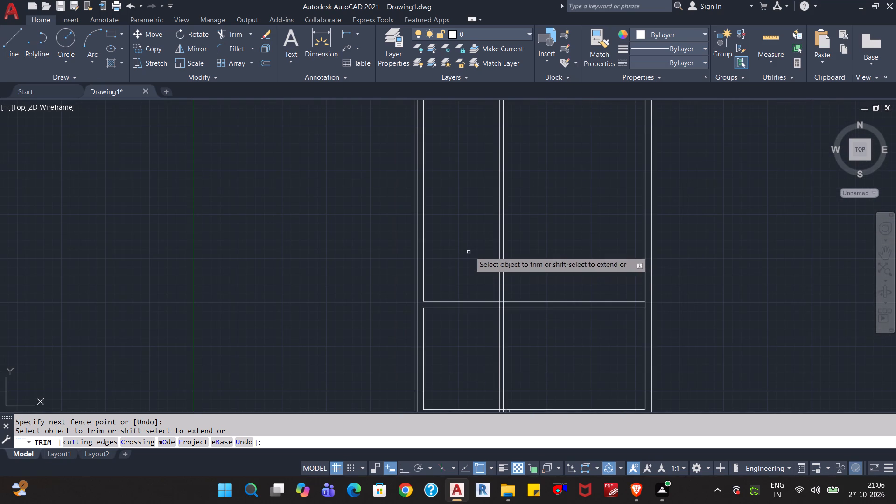
pyautogui.moveTo(550, 348); pyautogui.dragTo(512, 211, button='middle')
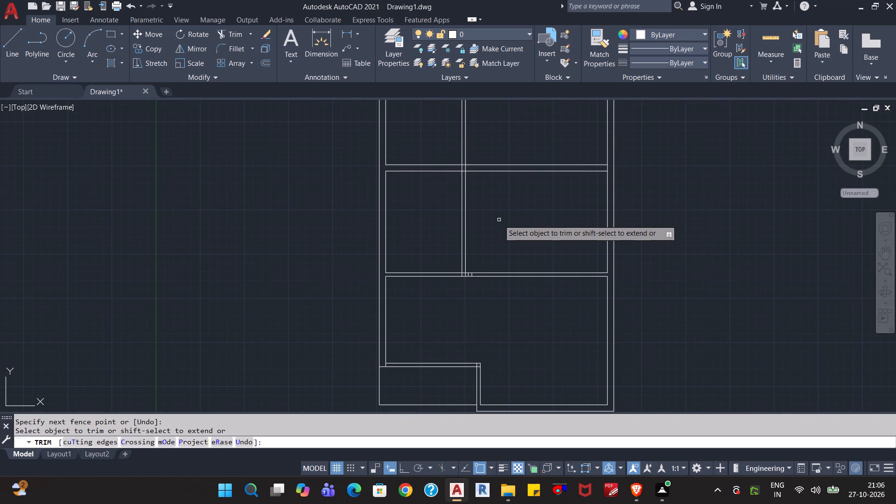
pyautogui.scroll(1, 588, 182)
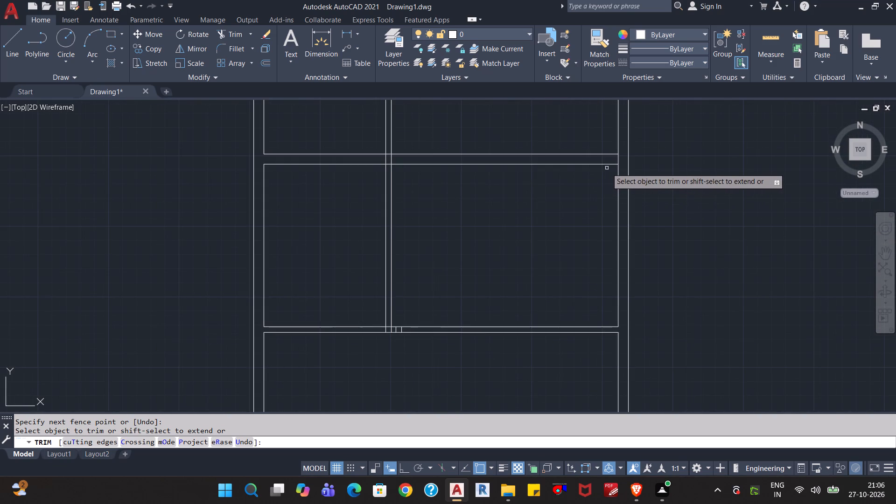
pyautogui.click(621, 160)
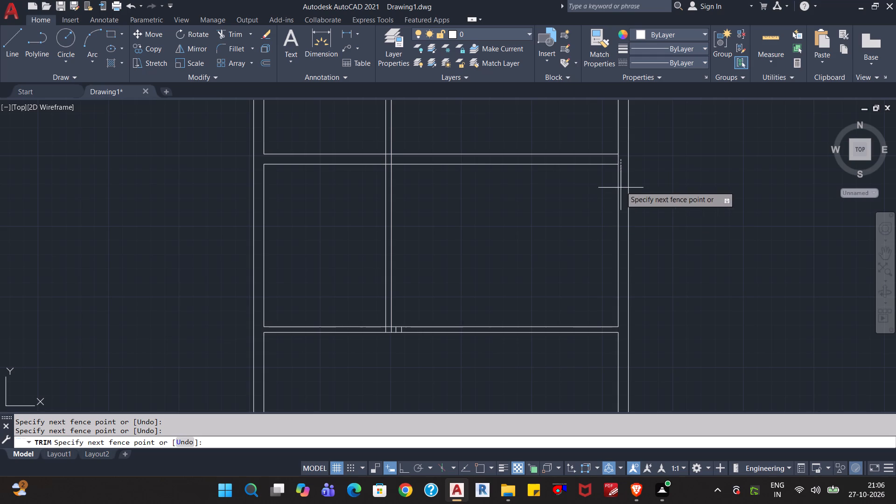
pyautogui.click(618, 159)
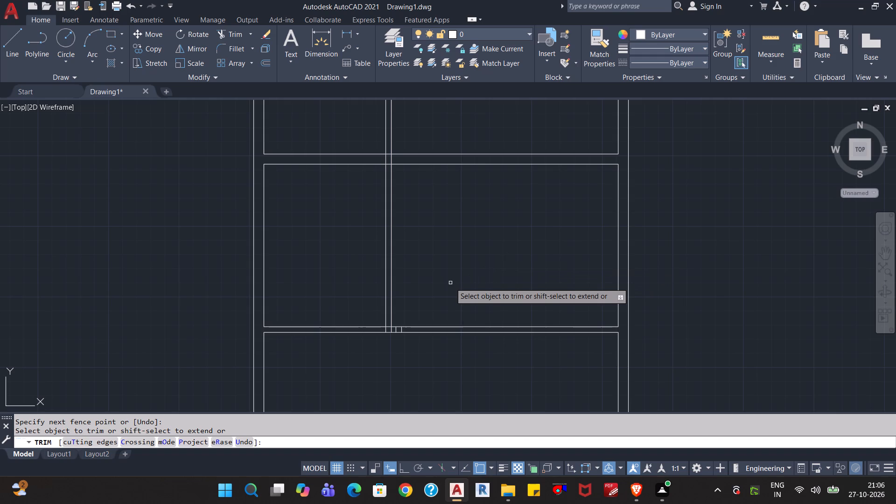
# Offset the vertical partition's right line 6' to the right, and offset that new line 5" further right to form a second partition.
pyautogui.press('Escape')
pyautogui.press('Escape')
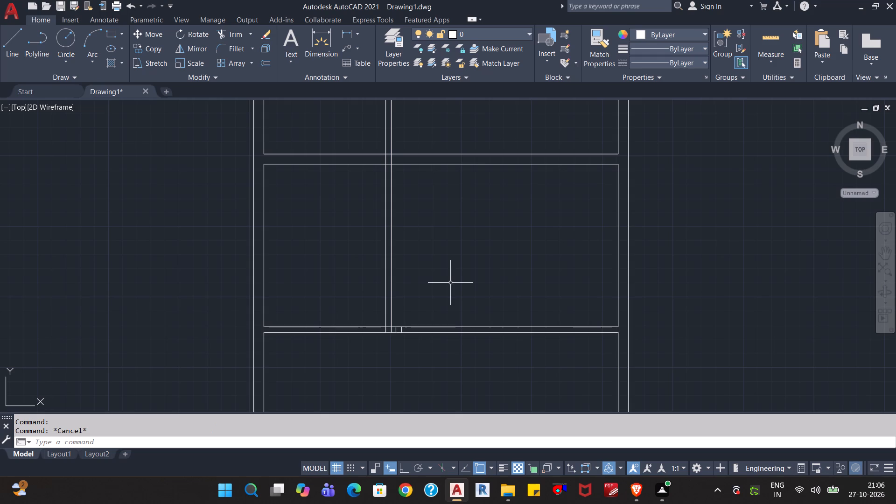
pyautogui.press('o')
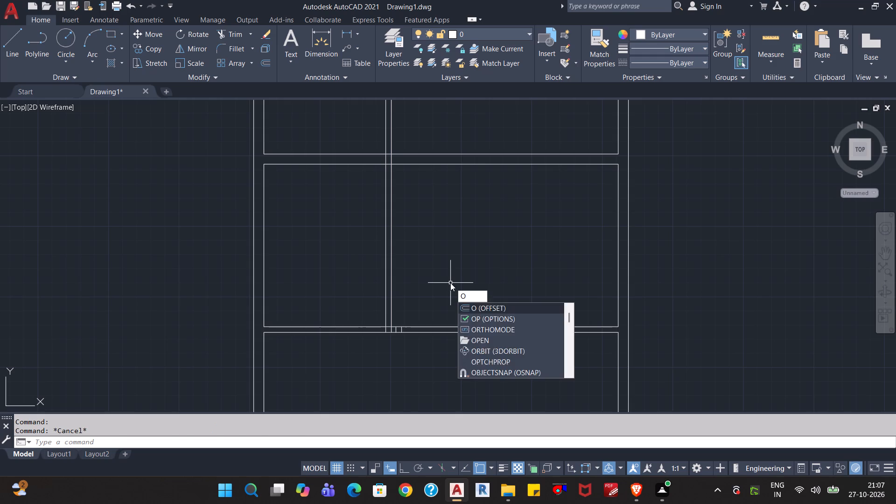
pyautogui.press('Return')
pyautogui.press('6')
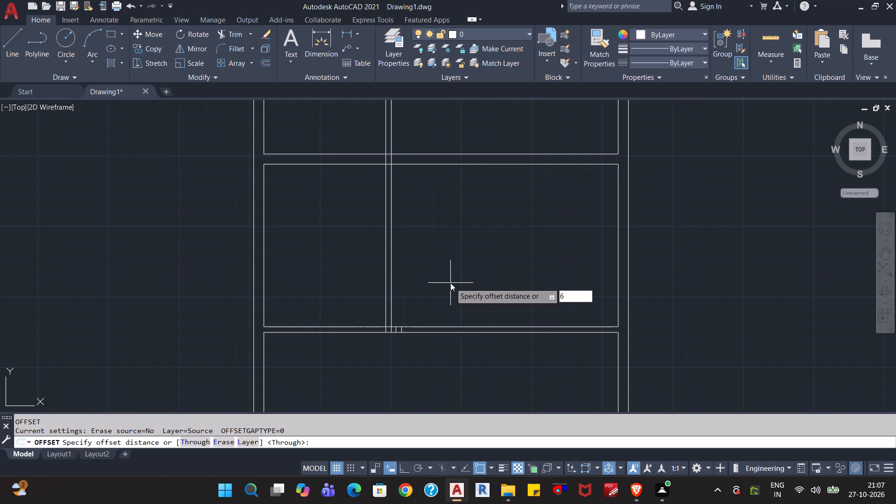
pyautogui.press("'")
pyautogui.press('Return')
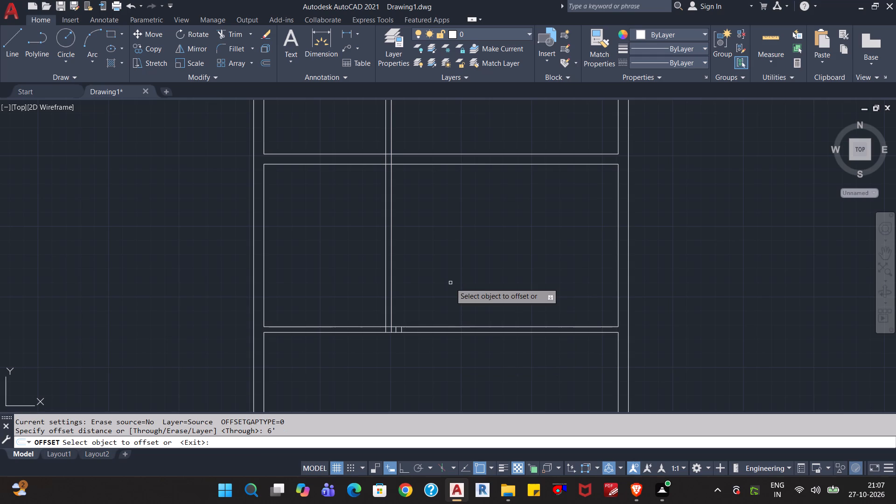
pyautogui.click(392, 208)
pyautogui.click(490, 214)
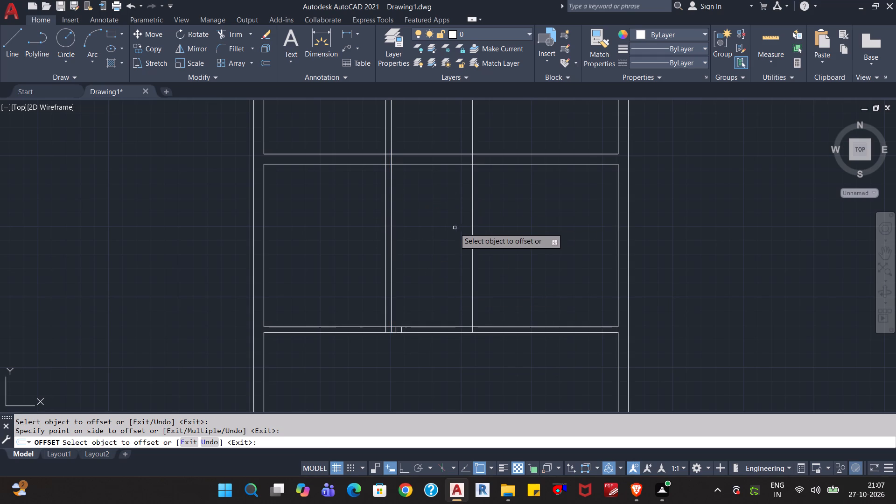
pyautogui.click(472, 215)
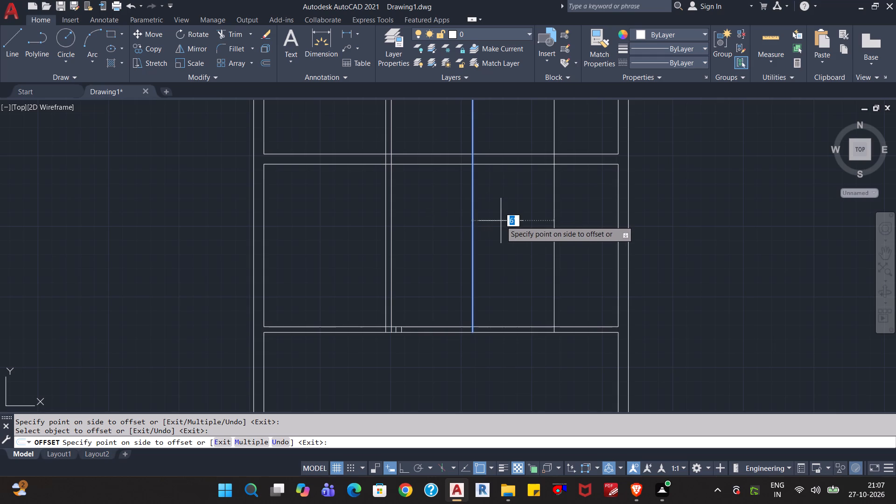
pyautogui.write('5"')
pyautogui.press('Return')
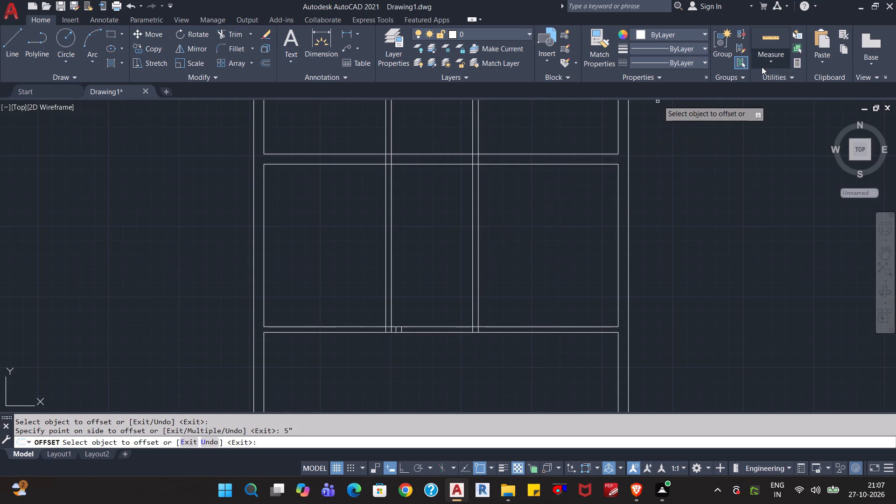
# Measure the space between the 9" horizontal wall and the horizontal partition below it.
pyautogui.click(776, 44)
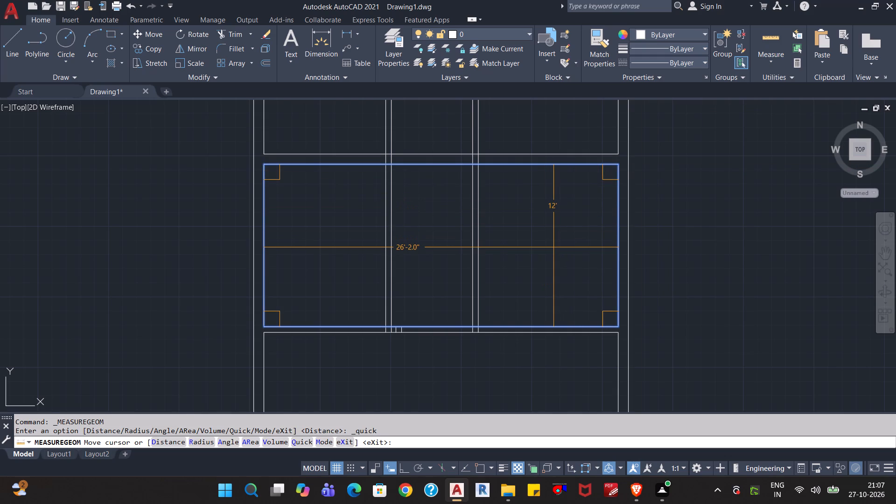
pyautogui.press('Escape')
# Trim the overlapping lines where the new vertical partition meets the horizontal partition below the 9" wall.
pyautogui.scroll(3, 505, 298)
pyautogui.moveTo(468, 346); pyautogui.dragTo(493, 271, button='middle')
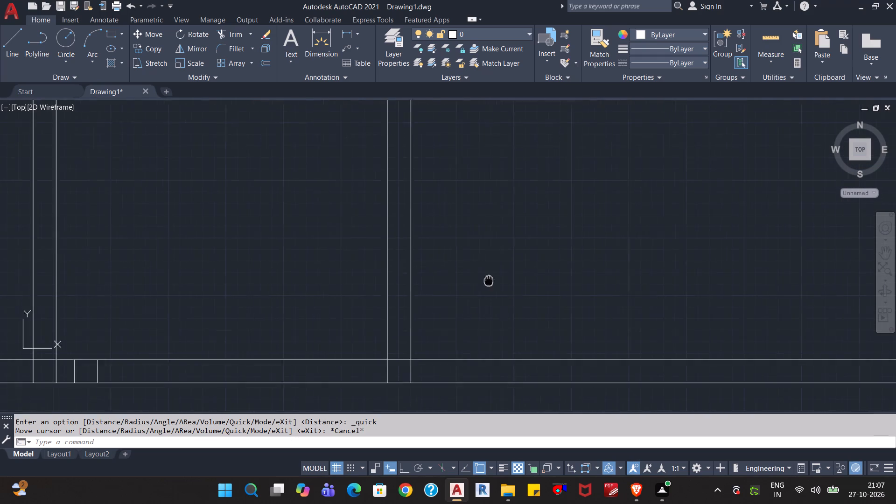
pyautogui.moveTo(493, 271); pyautogui.dragTo(540, 183, button='middle')
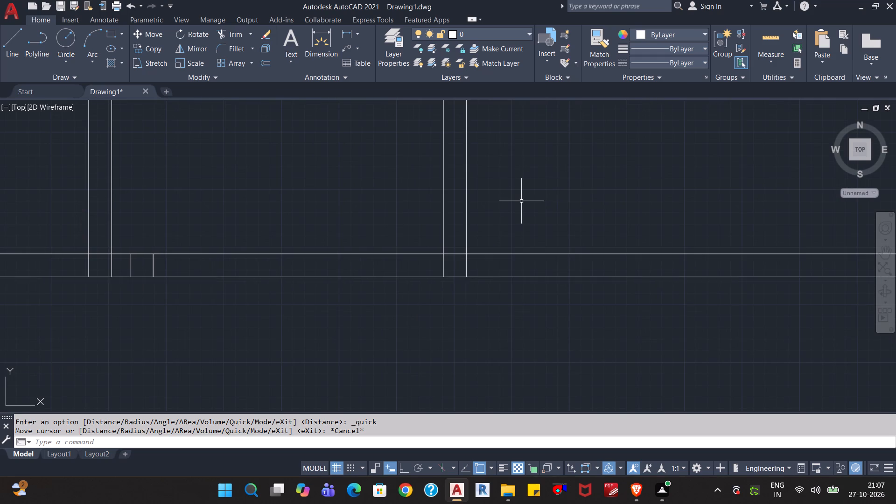
pyautogui.scroll(-2, 521, 202)
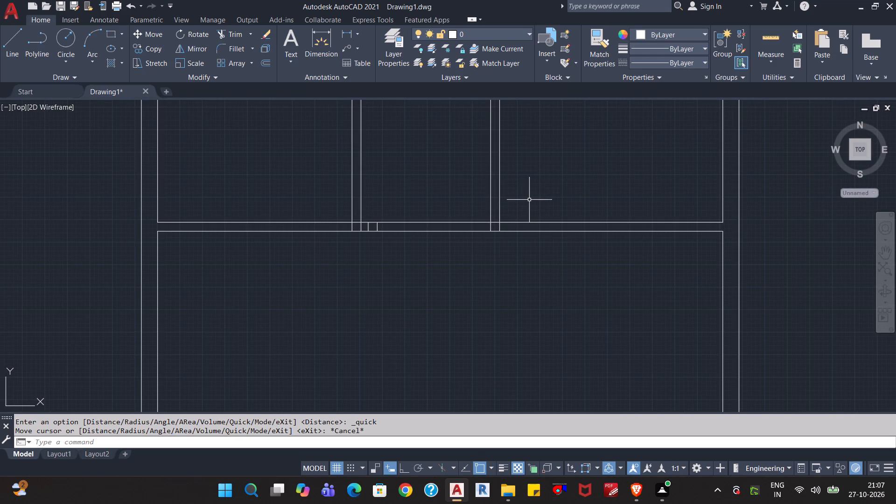
pyautogui.write('tr')
pyautogui.press('Return')
pyautogui.scroll(3, 499, 227)
pyautogui.moveTo(515, 223); pyautogui.dragTo(462, 228)
pyautogui.click(483, 207)
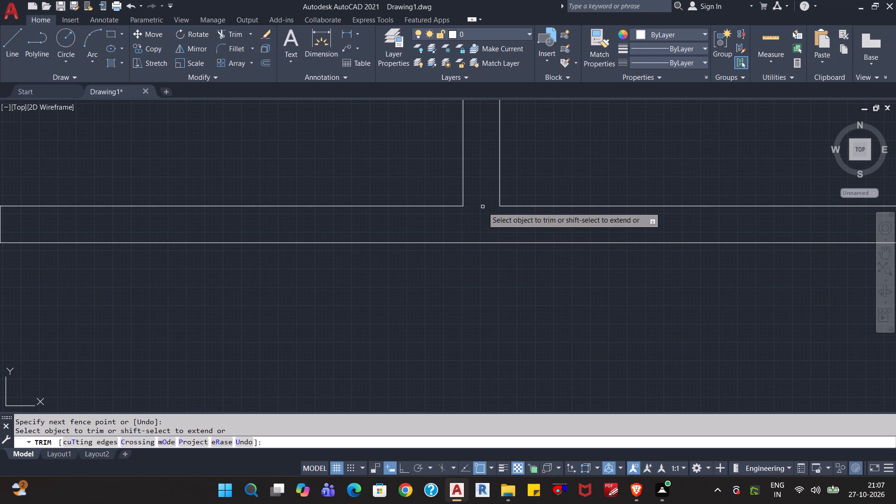
pyautogui.scroll(-4, 480, 210)
pyautogui.moveTo(444, 199); pyautogui.dragTo(459, 319, button='middle')
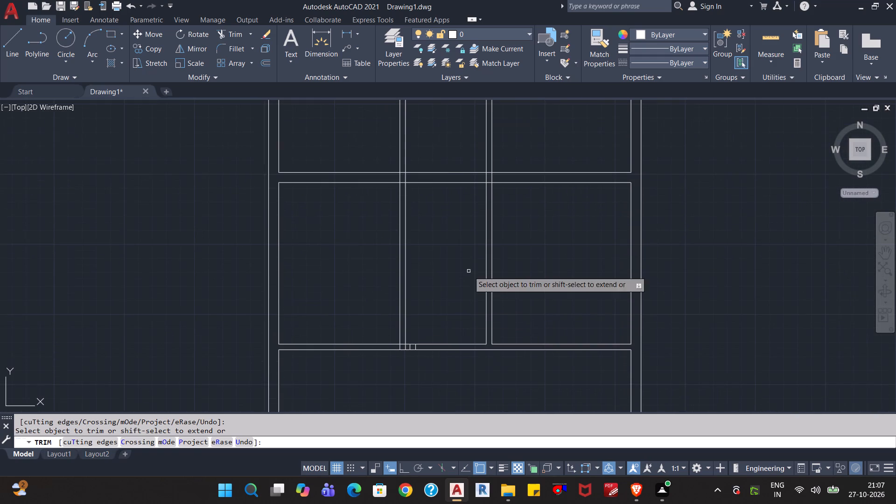
pyautogui.scroll(-1, 580, 233)
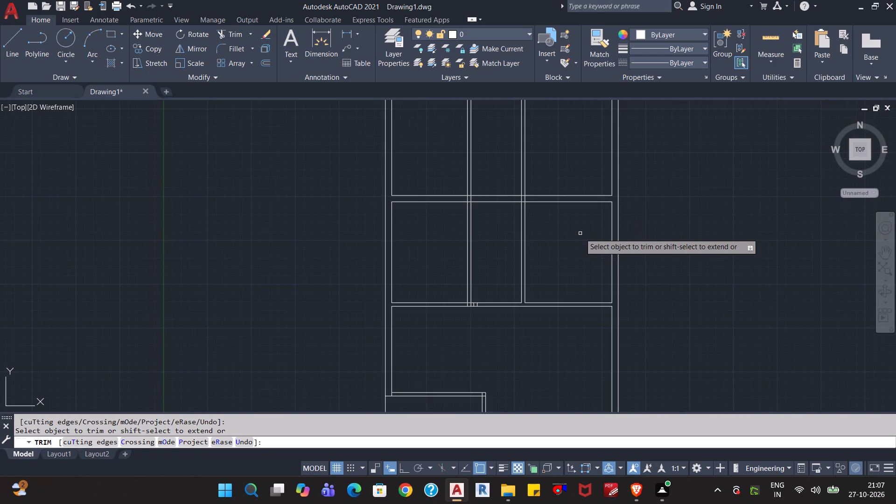
pyautogui.click(644, 172)
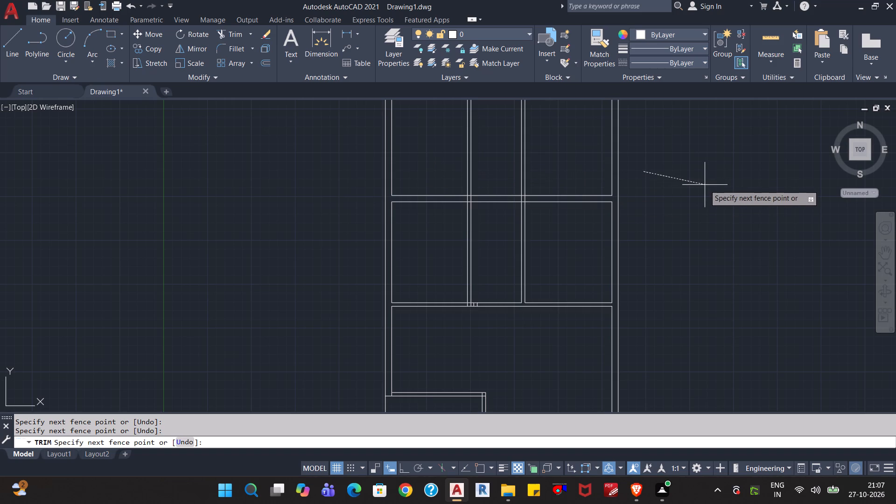
pyautogui.press('Escape')
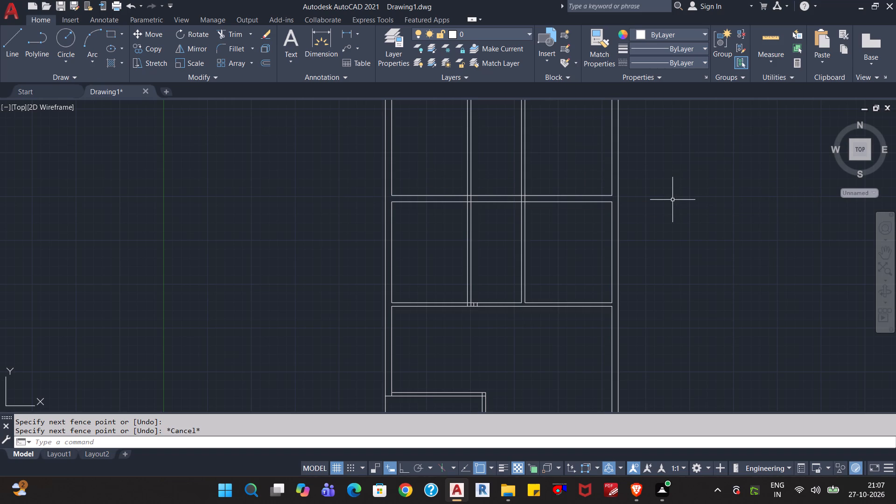
# Extend the 9" horizontal wall's upper line at both ends to the outer exterior wall lines.
pyautogui.write('ex')
pyautogui.press('Return')
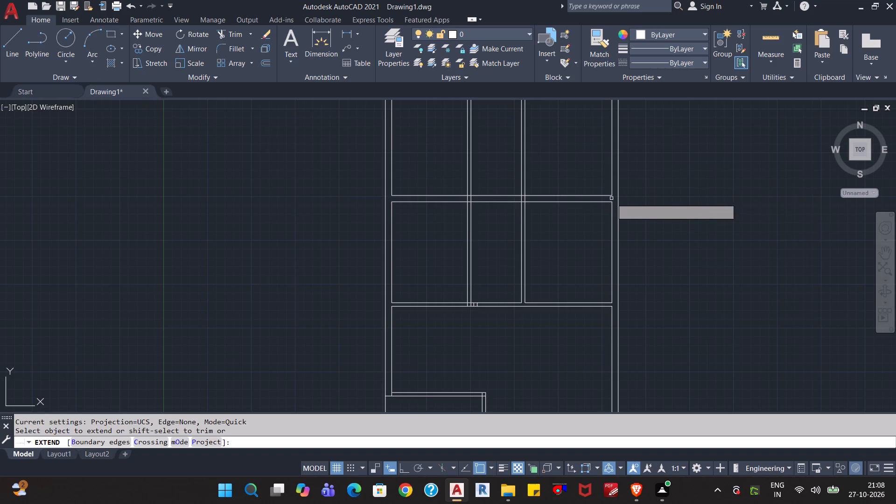
pyautogui.click(604, 194)
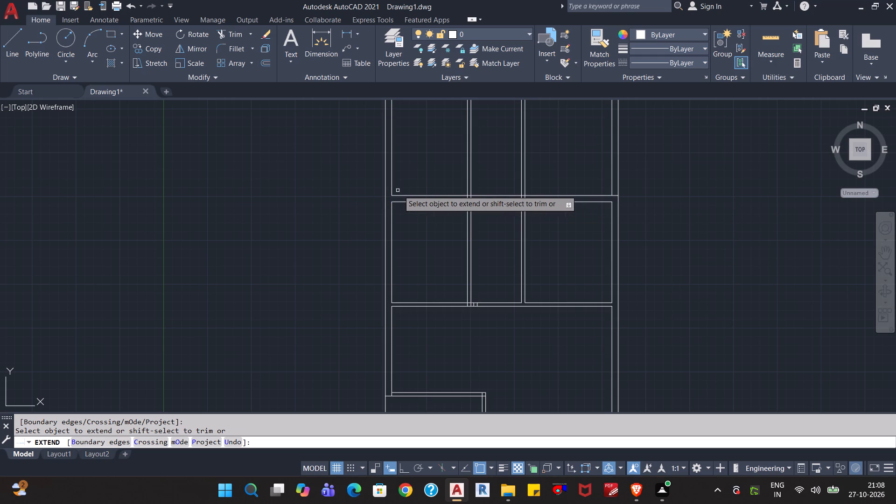
pyautogui.click(401, 195)
pyautogui.press('Escape')
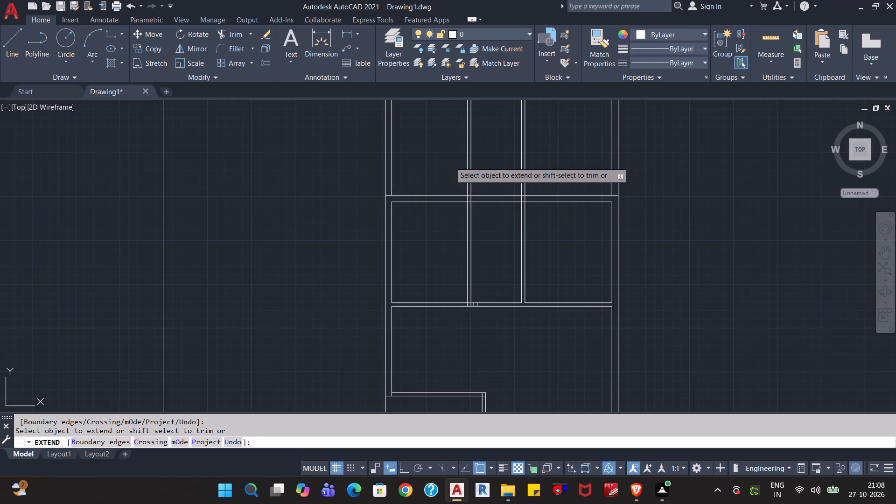
pyautogui.press('Escape')
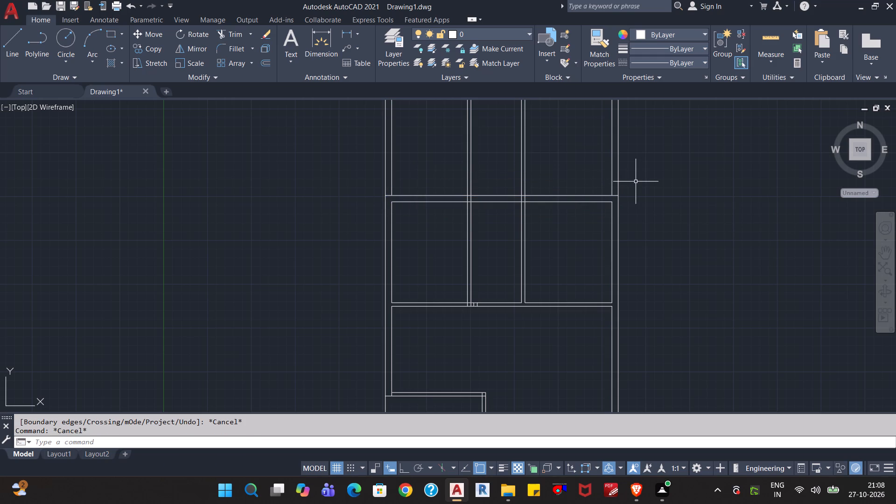
# Trim away all vertical wall and partition lines above the extended upper line of the 9" horizontal wall.
pyautogui.write('tr')
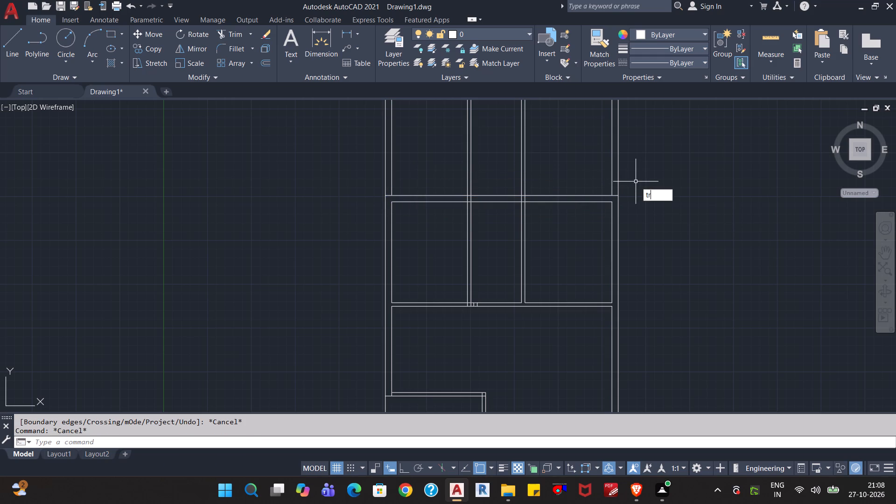
pyautogui.press('Return')
pyautogui.click(642, 174)
pyautogui.click(307, 166)
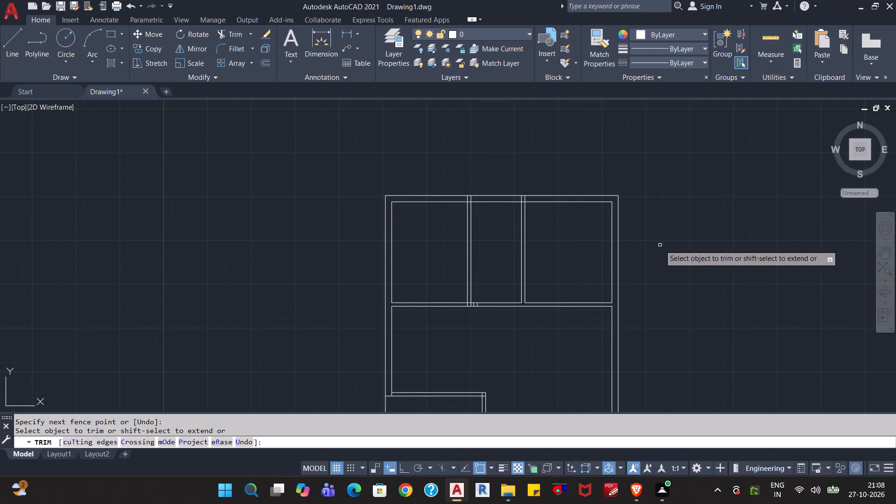
# Trim the overlapping lines where both vertical partitions meet the top exterior wall.
pyautogui.scroll(1, 489, 203)
pyautogui.scroll(2, 553, 197)
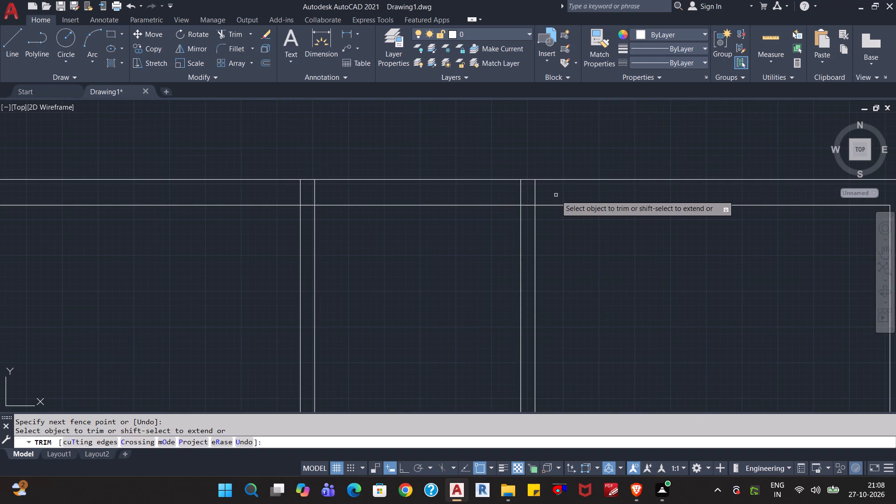
pyautogui.click(557, 194)
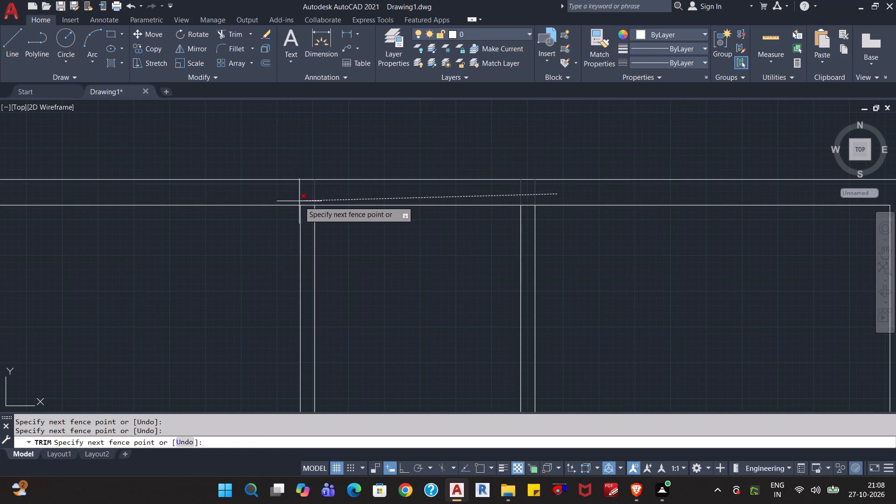
pyautogui.click(296, 198)
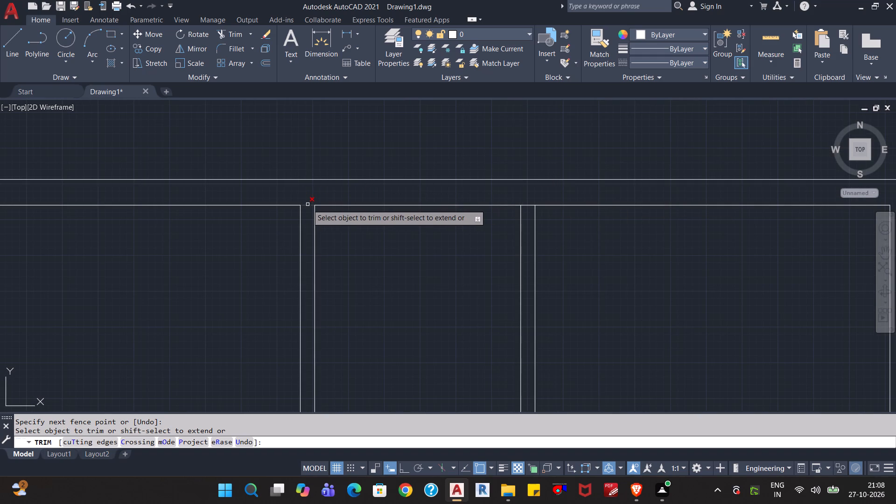
pyautogui.click(307, 204)
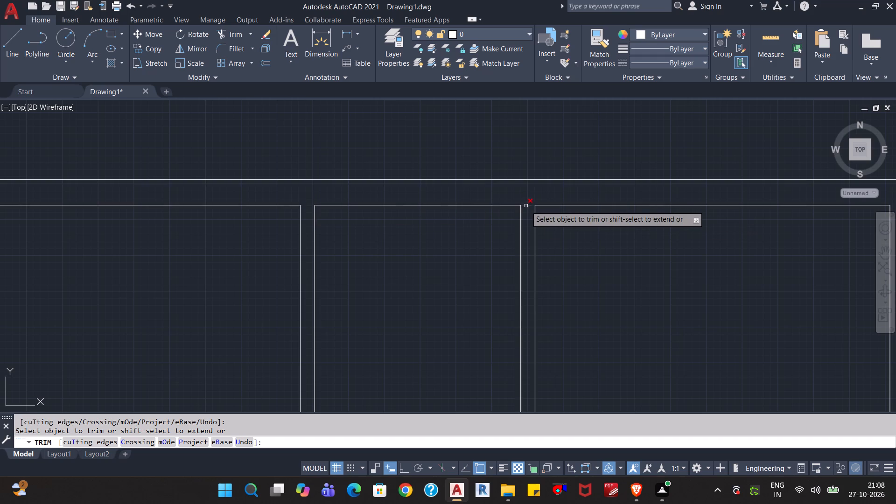
pyautogui.click(526, 205)
pyautogui.scroll(-2, 561, 200)
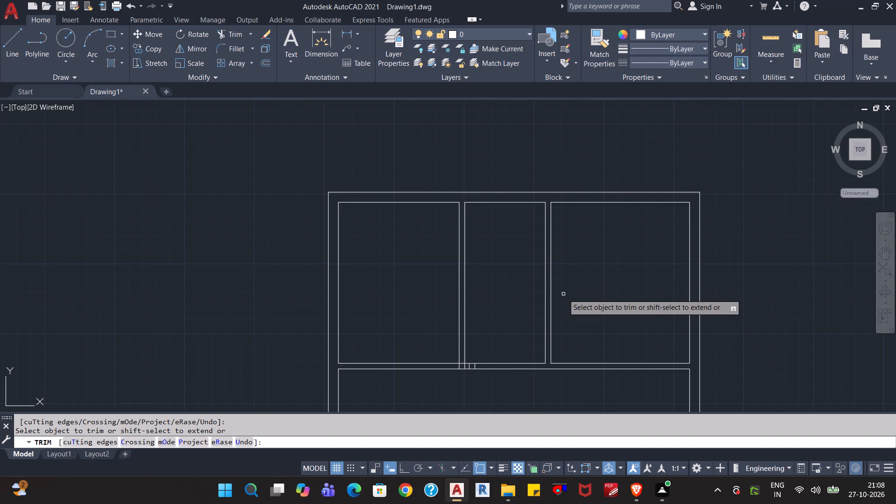
pyautogui.scroll(1, 451, 343)
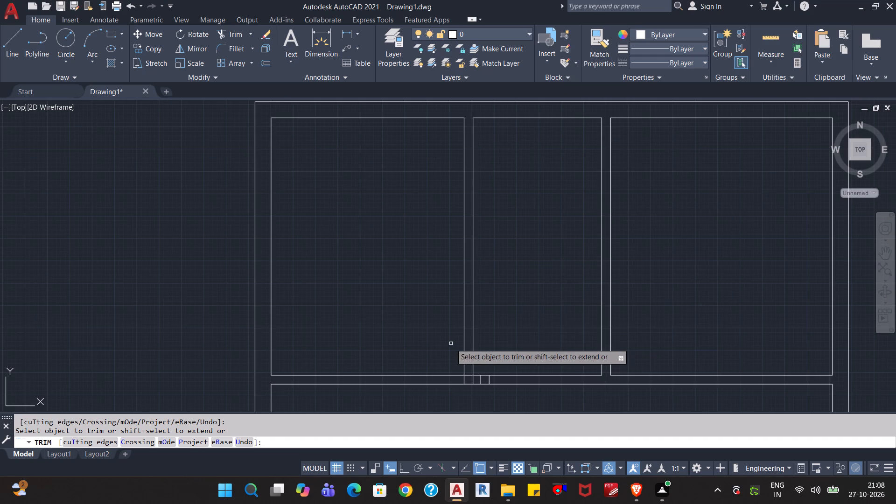
pyautogui.scroll(-1, 501, 311)
pyautogui.press('Escape')
pyautogui.press('Escape')
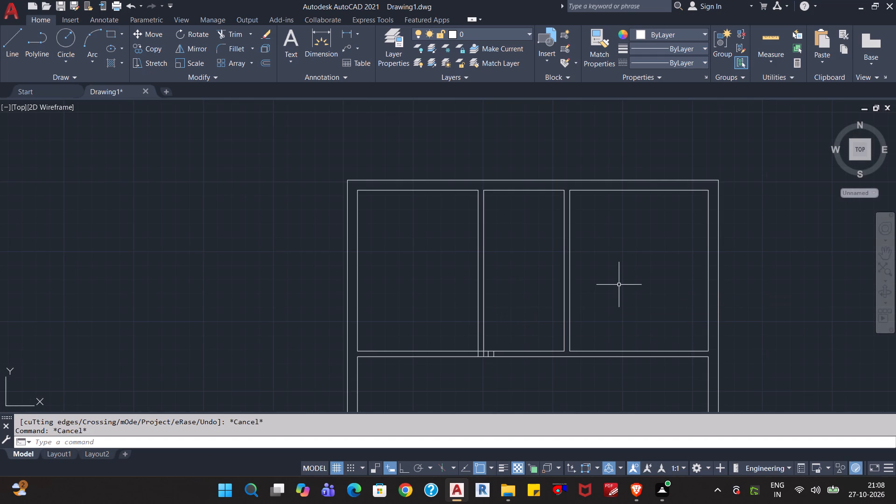
# Measure the width and depth of the middle room in the top row.
pyautogui.scroll(-1, 619, 282)
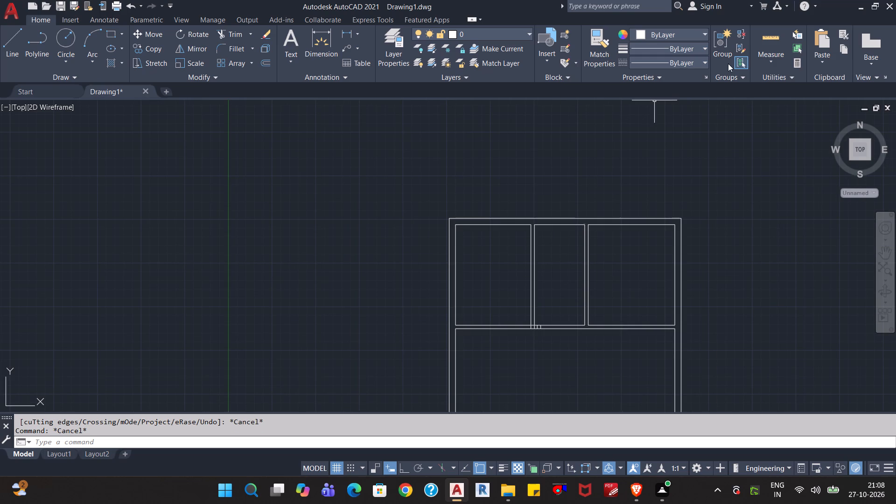
pyautogui.click(762, 42)
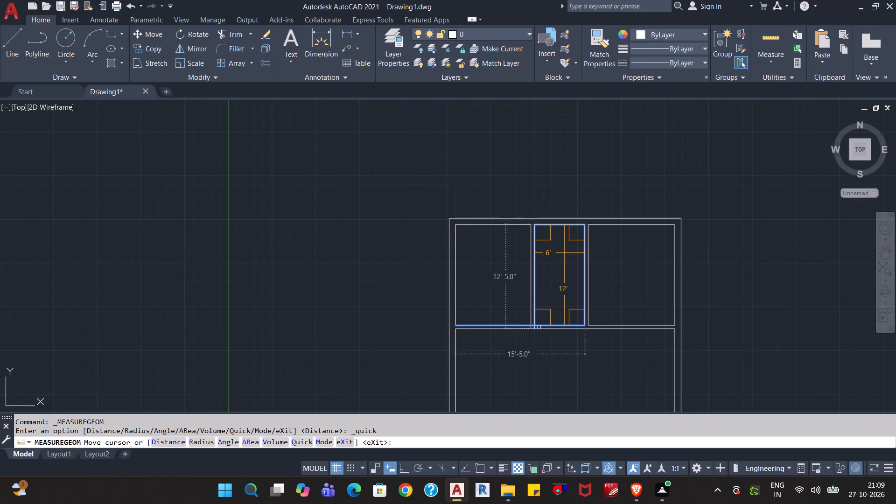
pyautogui.press('Escape')
pyautogui.press('Escape')
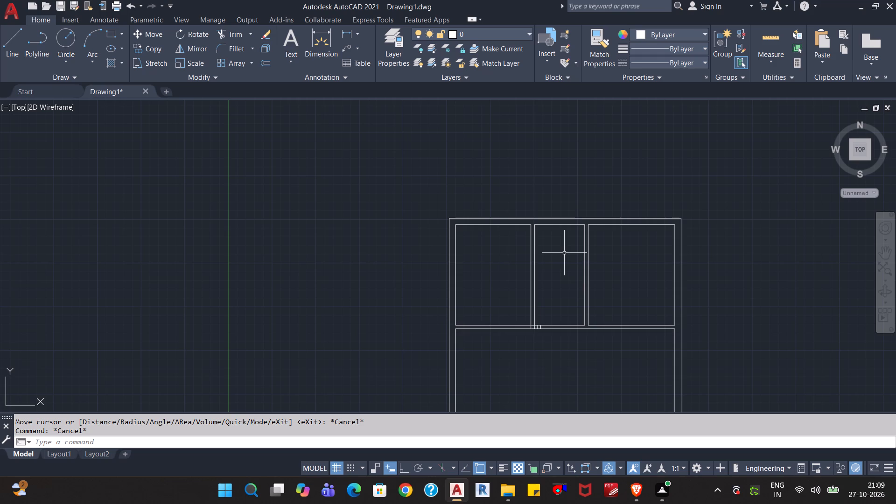
# Offset the middle top-row room's upper inner wall line 7'9" downward into the room.
pyautogui.press('o')
pyautogui.press('Return')
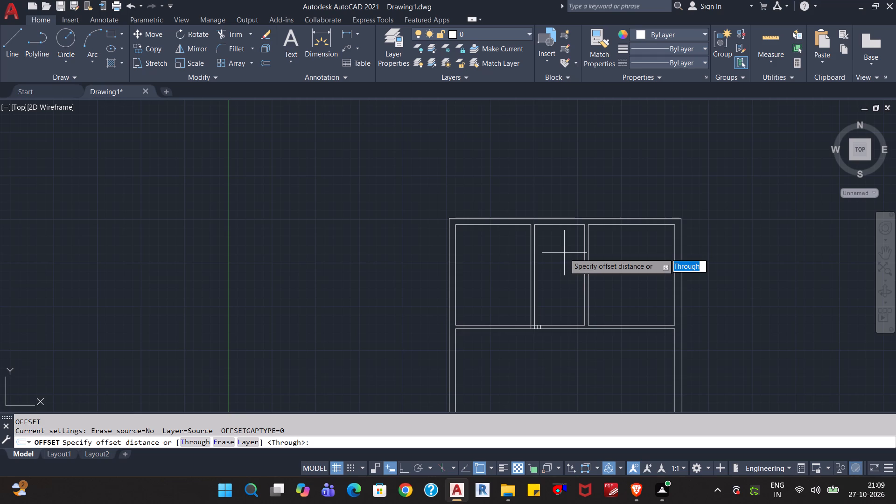
pyautogui.write("7'")
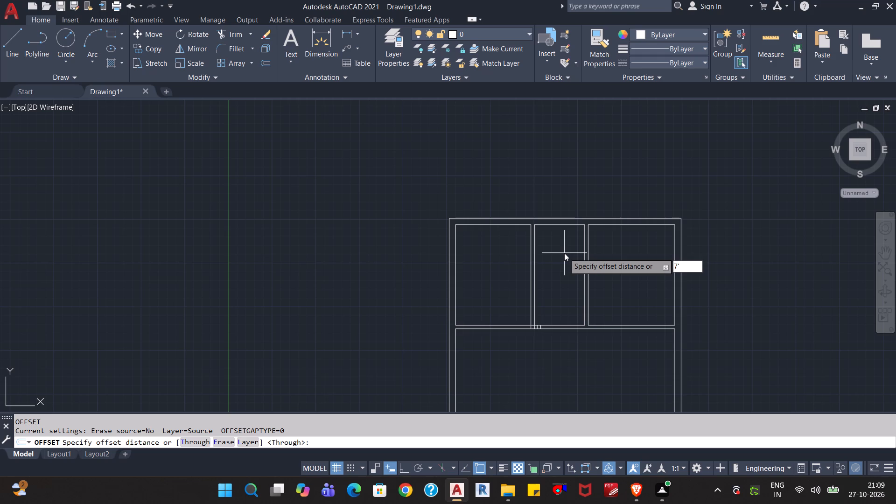
pyautogui.write('9"')
pyautogui.press('Return')
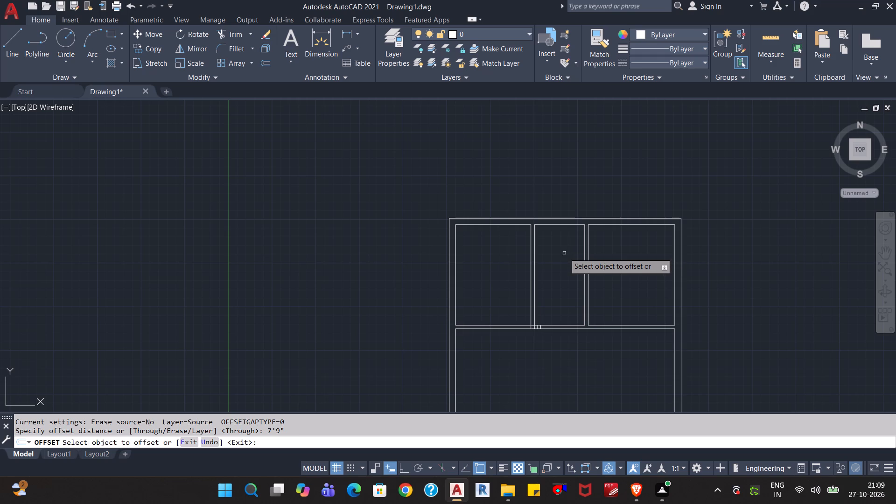
pyautogui.click(555, 226)
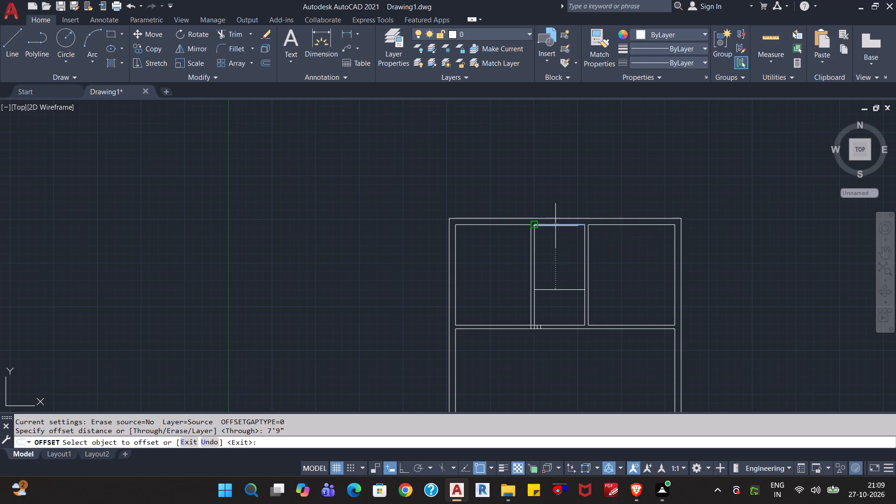
pyautogui.click(556, 274)
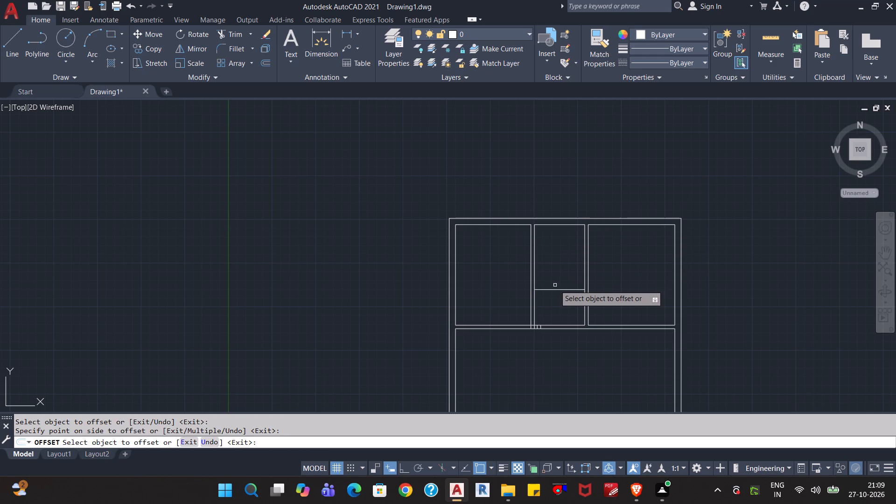
# Offset the new horizontal line in the middle room 5" downward to form a partition.
pyautogui.click(560, 289)
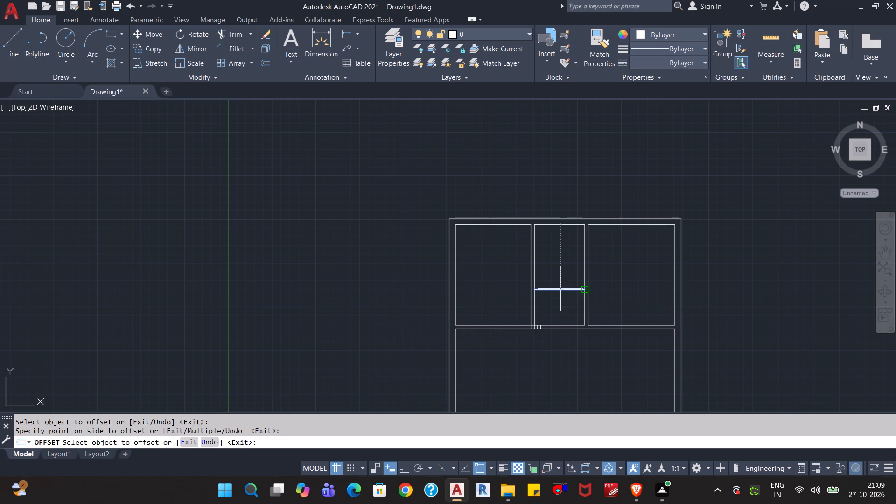
pyautogui.write('5"')
pyautogui.press('Return')
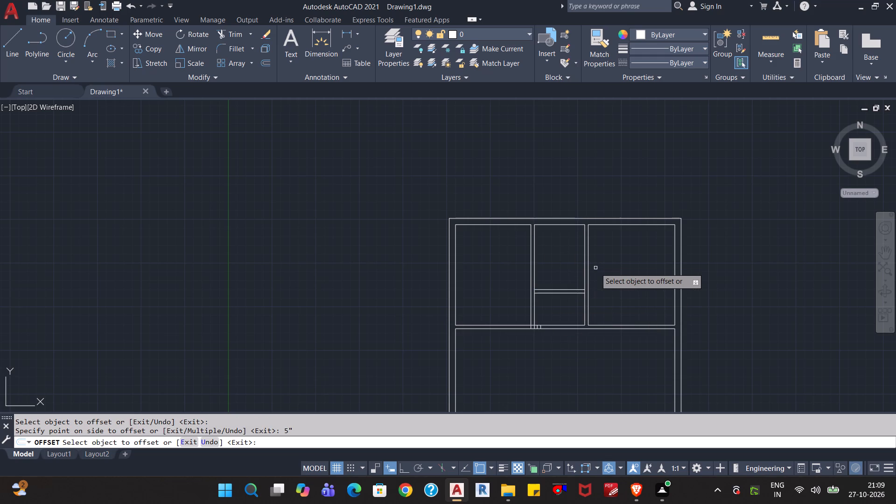
pyautogui.press('Escape')
pyautogui.press('Escape')
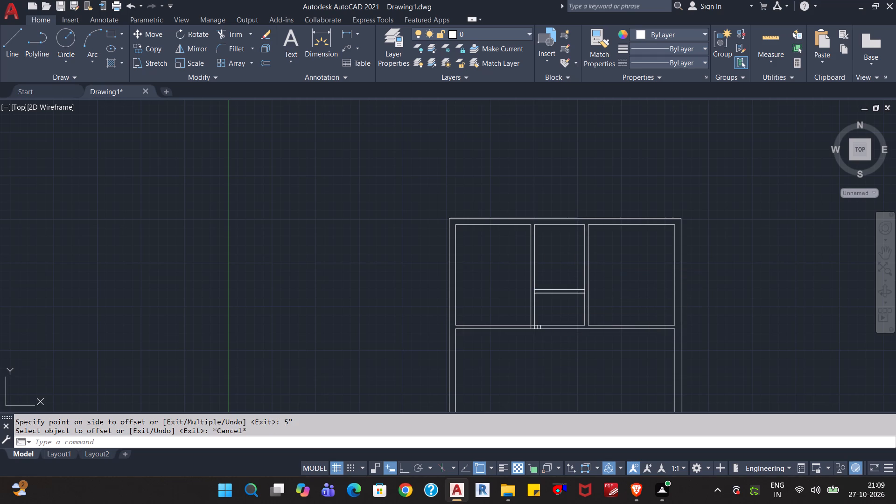
# Extend the lower line of the middle room's horizontal partition at both ends to the far lines of the adjoining vertical partitions.
pyautogui.write('ex')
pyautogui.press('Return')
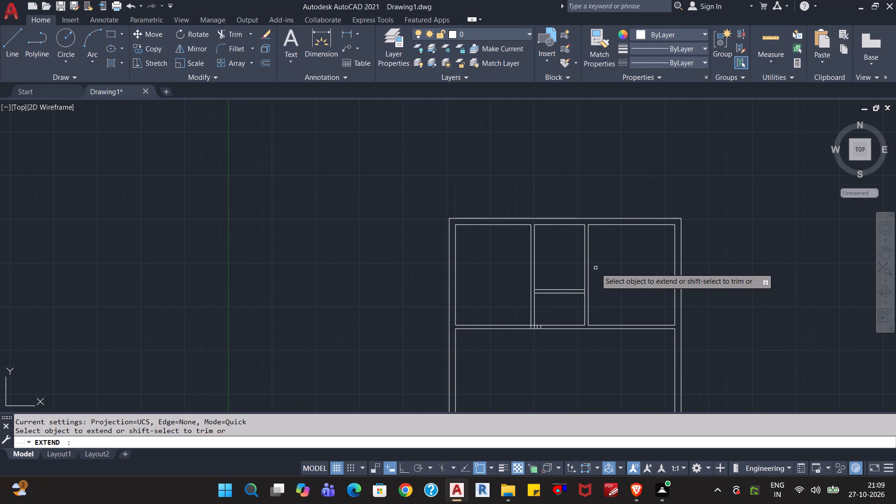
pyautogui.click(582, 294)
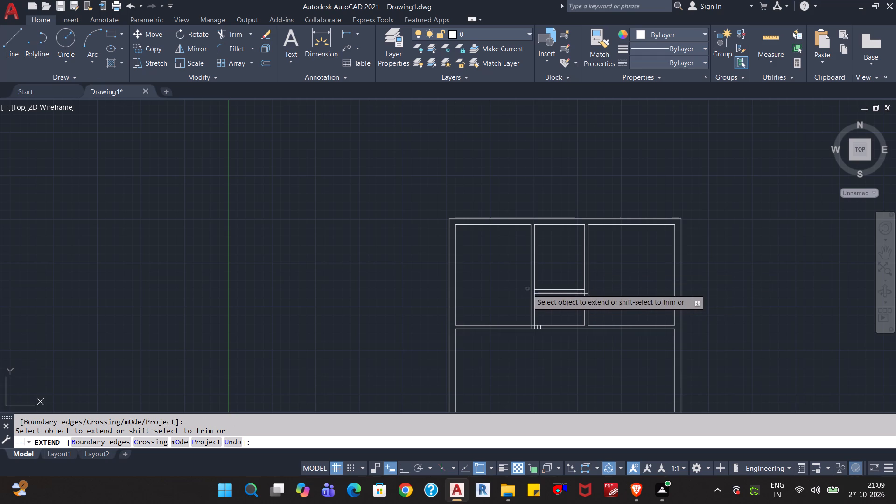
pyautogui.click(540, 294)
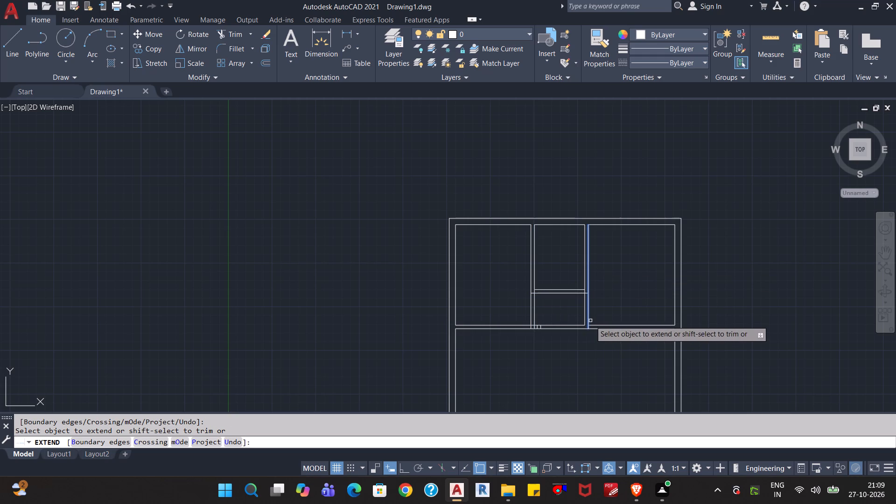
# Measure the top-row rooms and the large hall below them with Quick measure.
pyautogui.scroll(1, 591, 320)
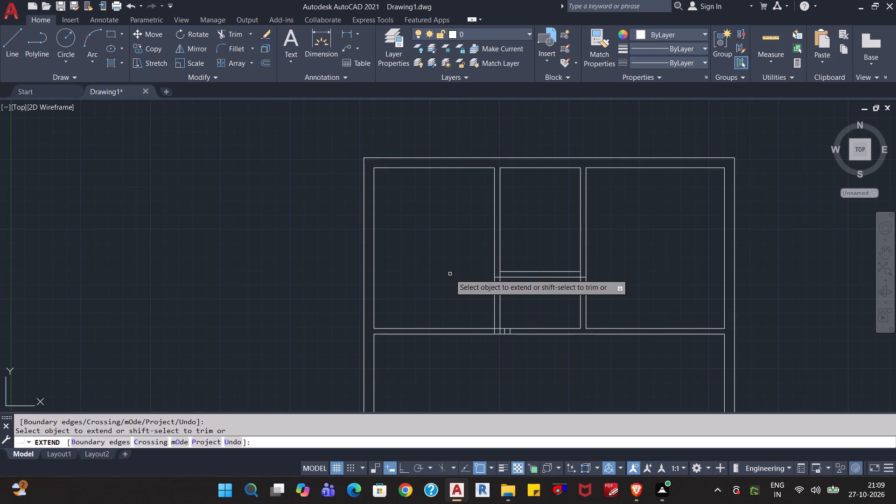
pyautogui.click(774, 40)
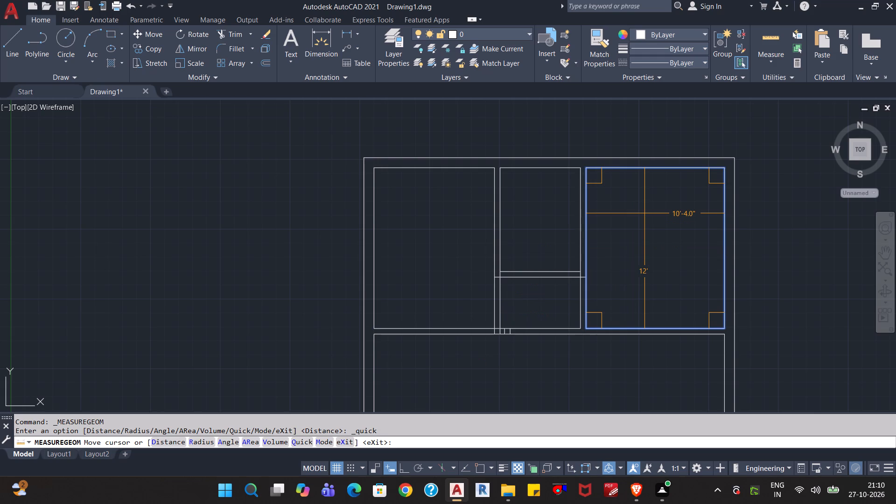
pyautogui.moveTo(589, 366); pyautogui.dragTo(627, 220, button='middle')
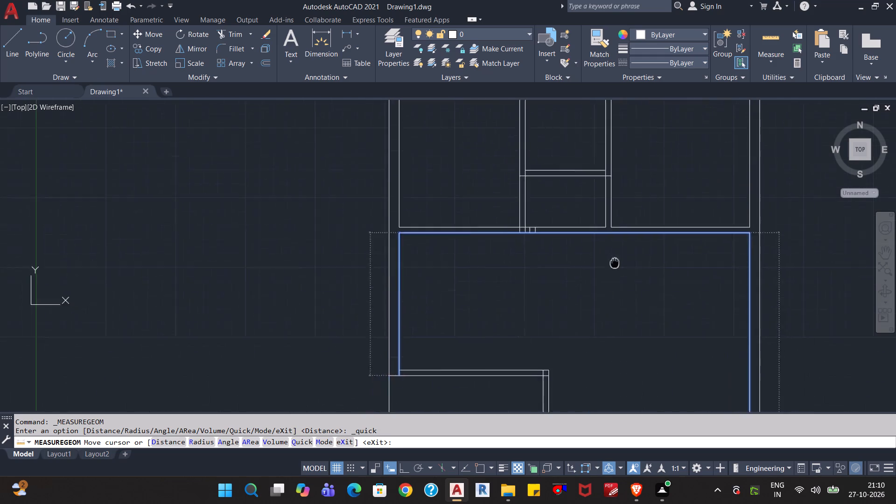
pyautogui.moveTo(627, 220); pyautogui.dragTo(637, 183, button='middle')
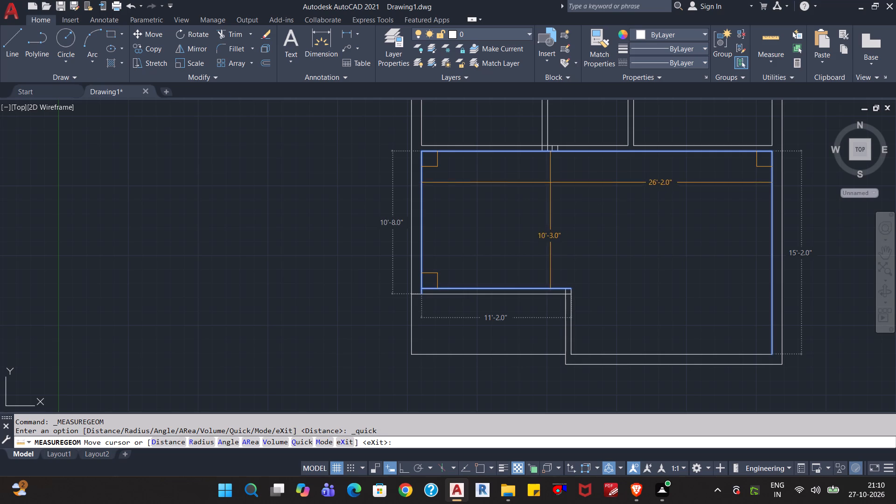
pyautogui.press('Escape')
pyautogui.press('Escape')
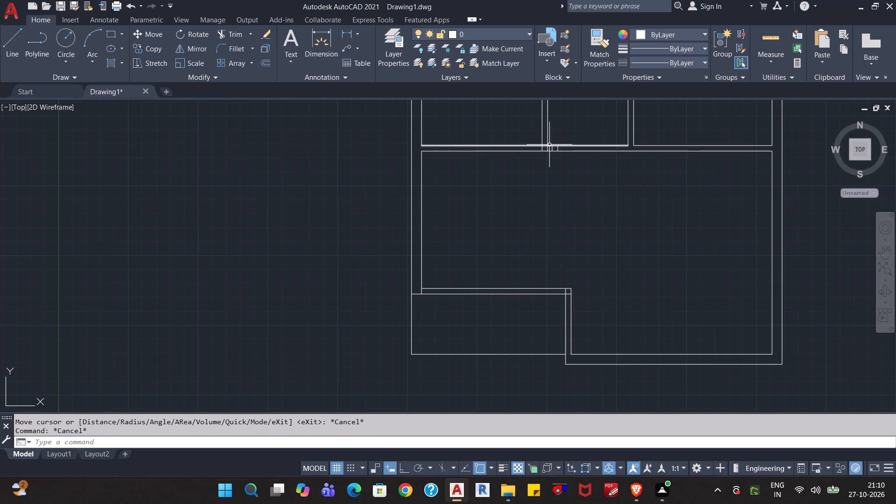
# With Ortho on, draw a 1'4" vertical line down into the hall from the first short wall stub beside the middle room's partition.
pyautogui.press('l')
pyautogui.press('Return')
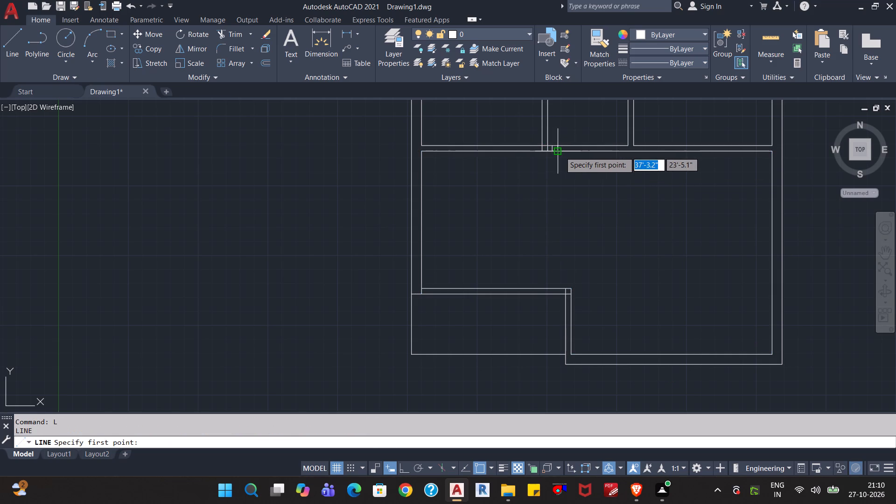
pyautogui.click(550, 150)
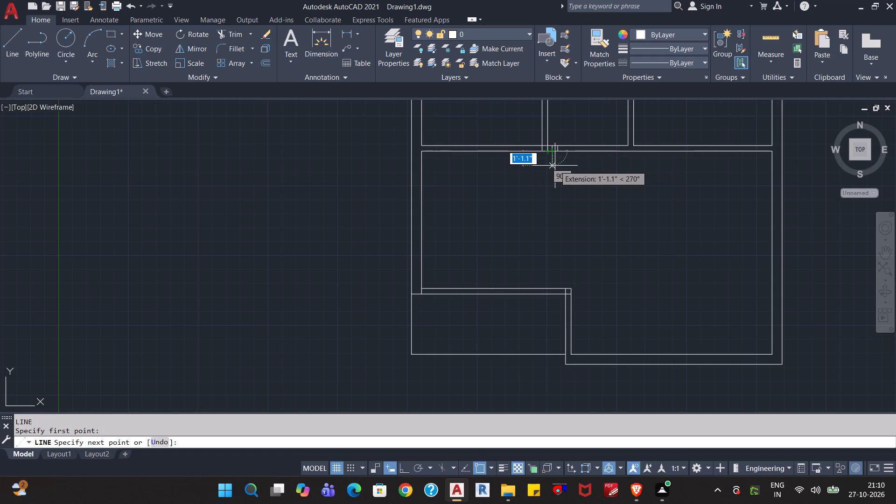
pyautogui.scroll(2, 555, 166)
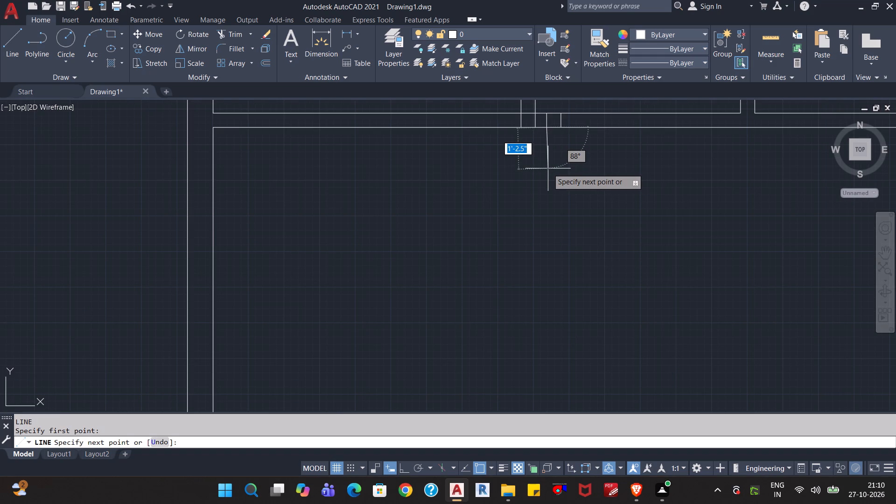
pyautogui.press('F8')
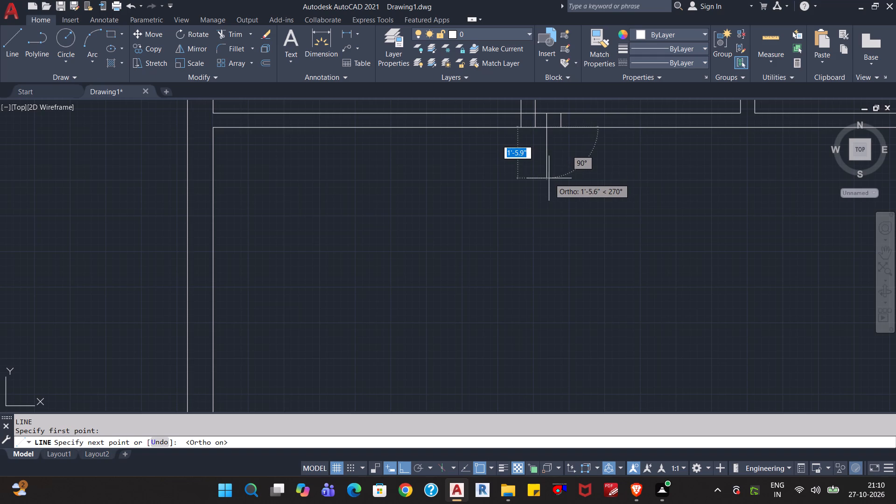
pyautogui.scroll(-4, 559, 180)
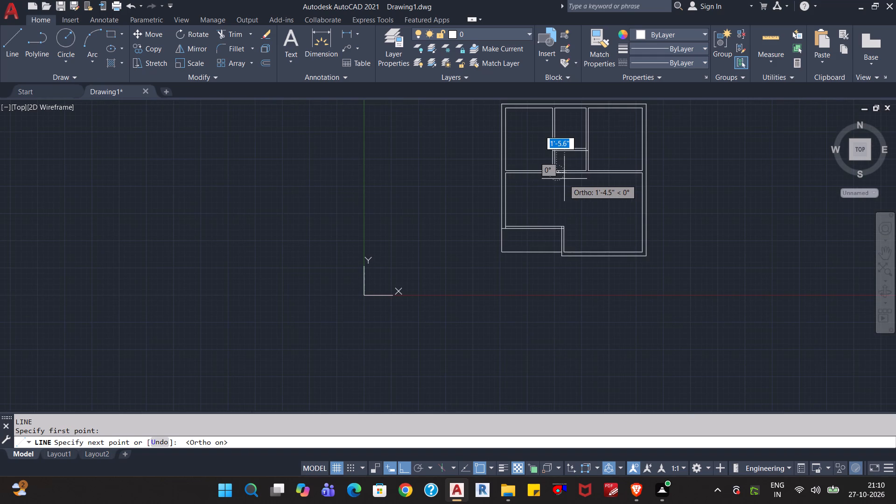
pyautogui.scroll(2, 564, 180)
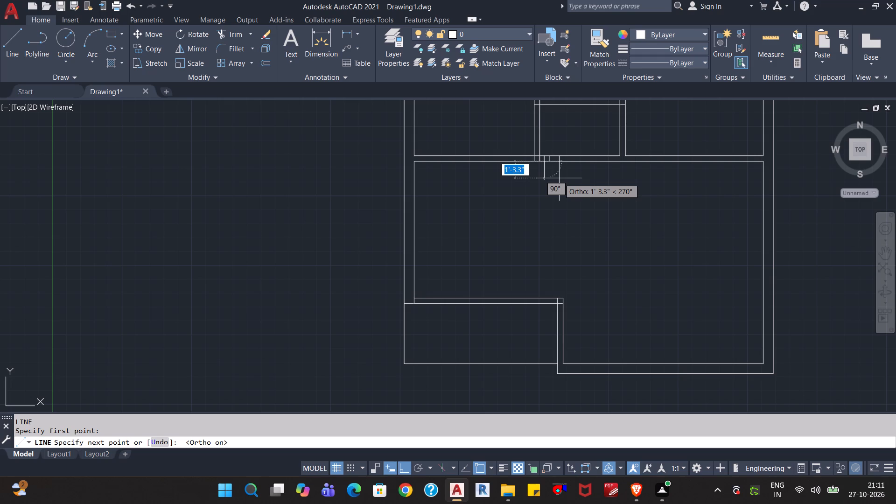
pyautogui.write('1\'4"')
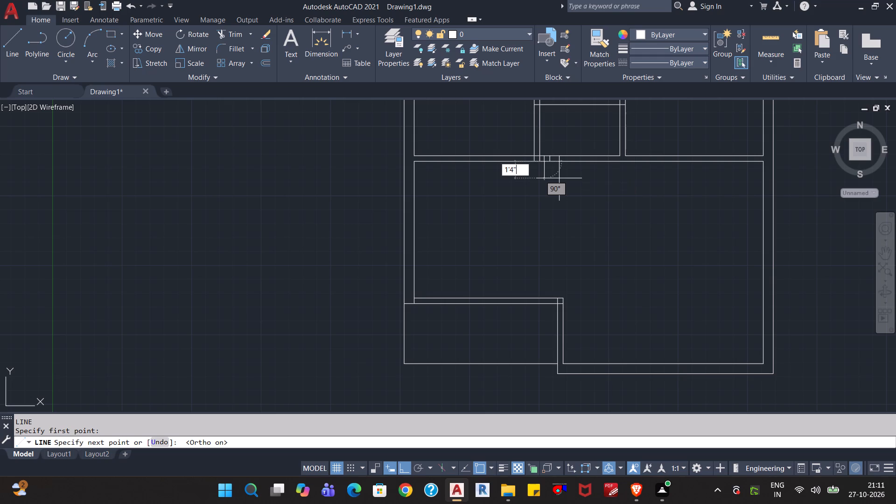
pyautogui.press('Return')
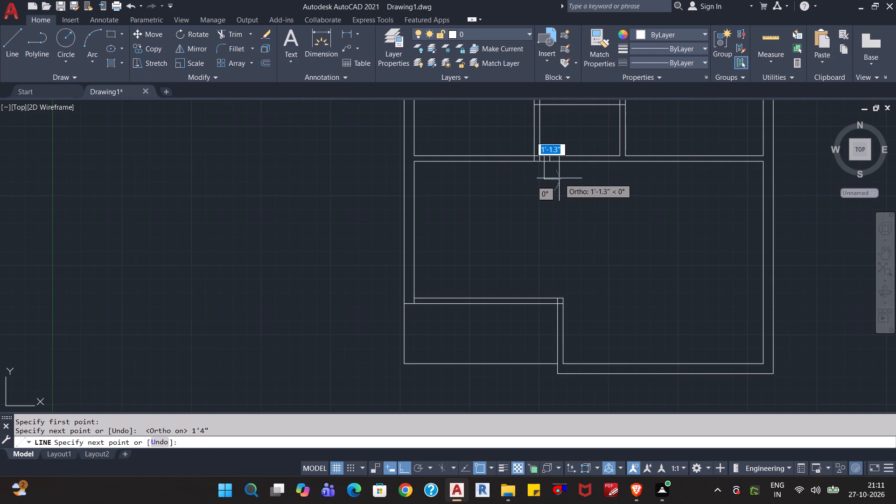
pyautogui.press('Escape')
# Draw a parallel 1'4" line down from the second stub and close its lower end across to the first line.
pyautogui.scroll(2, 542, 153)
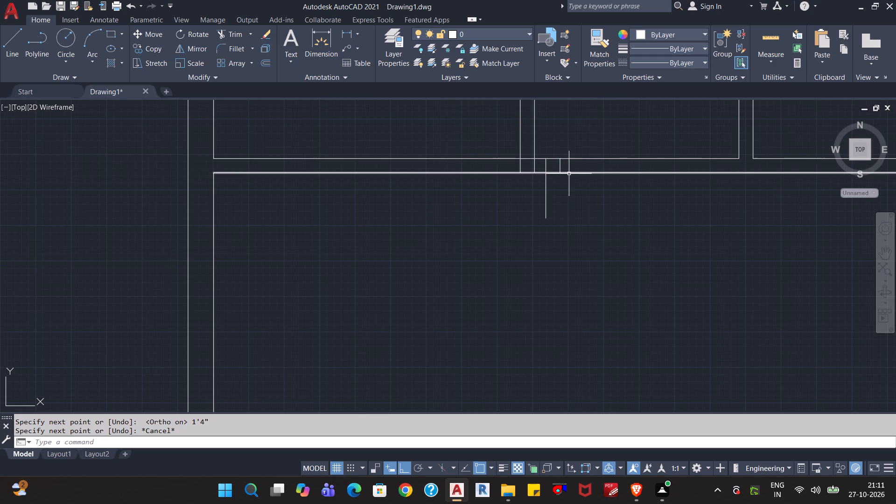
pyautogui.press('l')
pyautogui.press('Return')
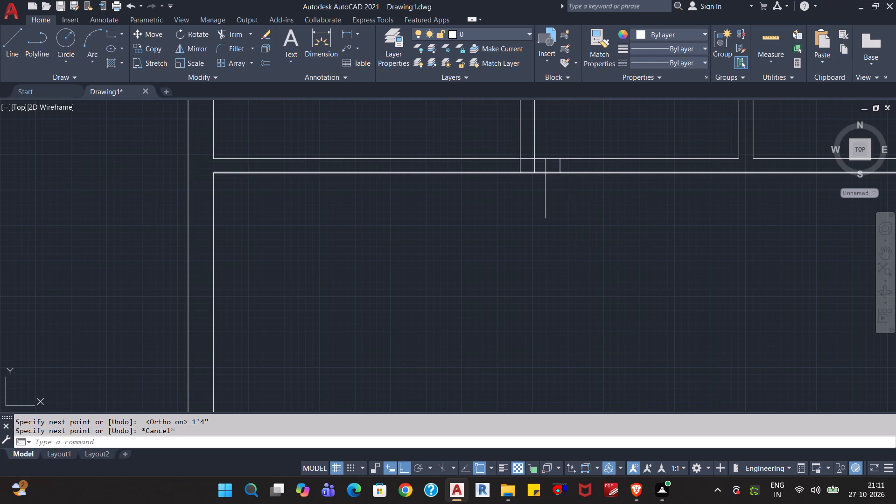
pyautogui.click(561, 172)
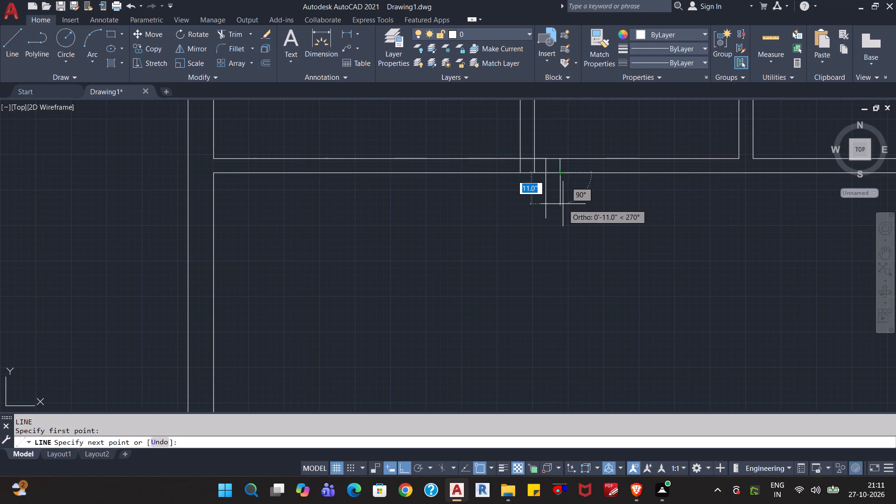
pyautogui.write("1'")
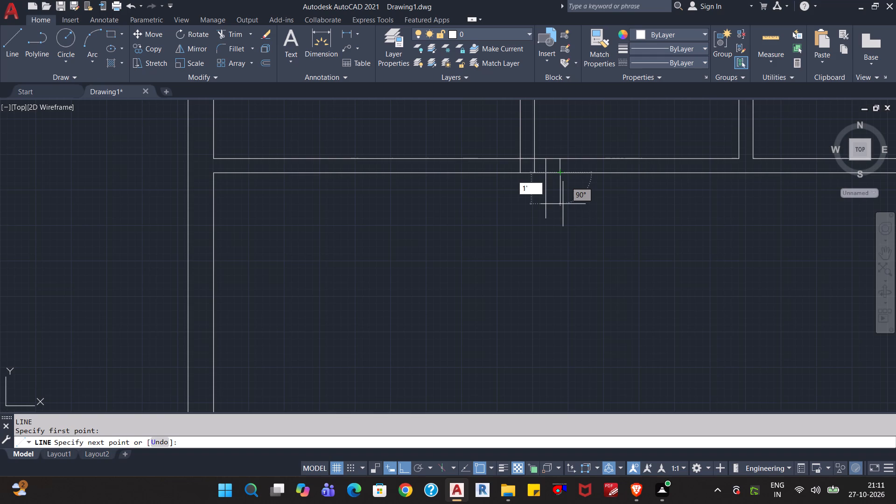
pyautogui.write('4"')
pyautogui.press('Return')
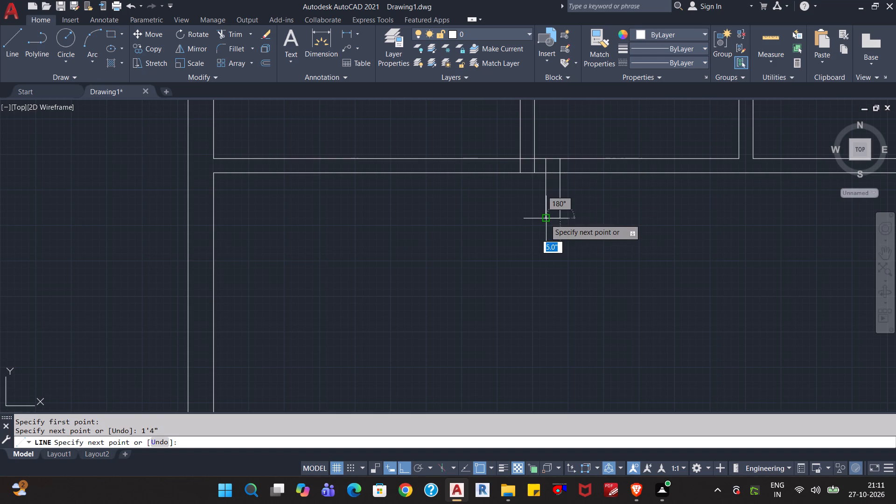
pyautogui.click(545, 219)
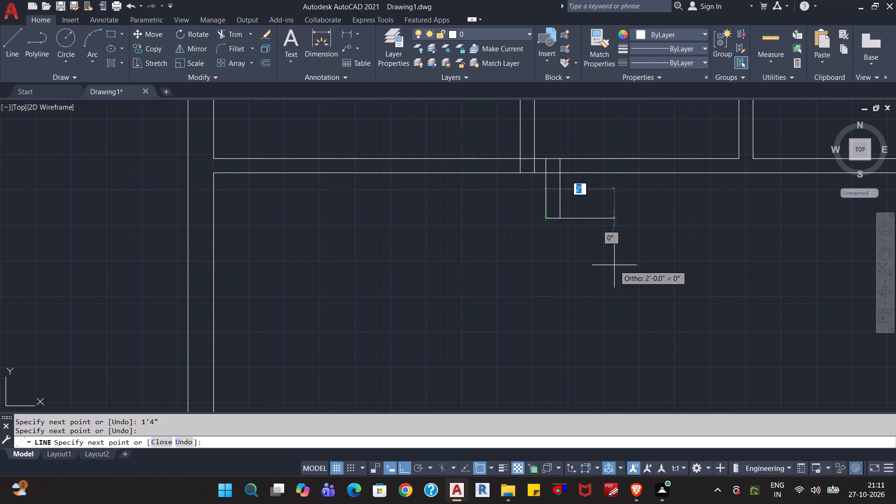
pyautogui.press('Escape')
# Trim the overlapping line ends at both corners of the horizontal partition between the hall and the small lower-left space.
pyautogui.scroll(-2, 614, 265)
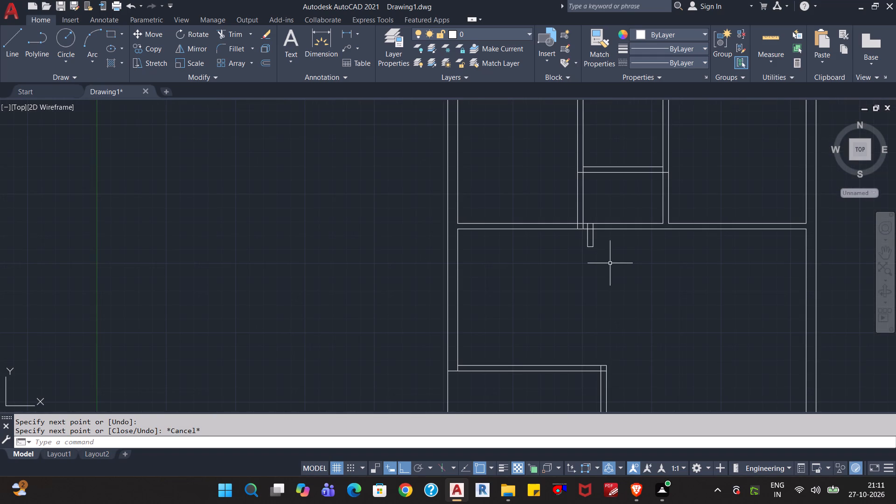
pyautogui.scroll(-1, 600, 270)
pyautogui.moveTo(591, 262); pyautogui.dragTo(577, 211, button='middle')
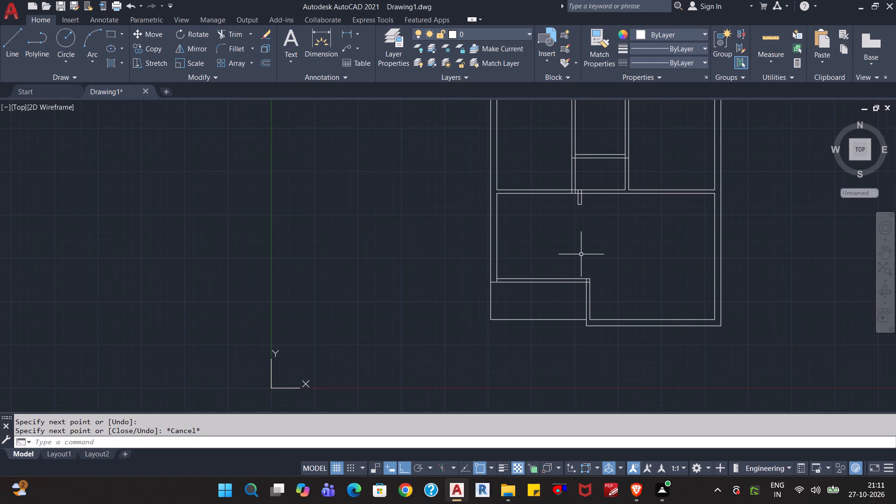
pyautogui.scroll(2, 581, 255)
pyautogui.moveTo(587, 252); pyautogui.dragTo(588, 251, button='middle')
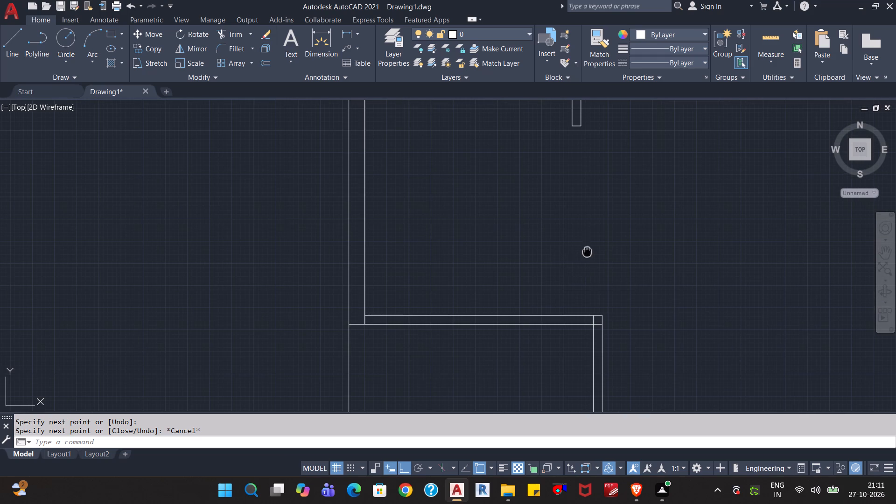
pyautogui.moveTo(588, 251); pyautogui.dragTo(552, 135, button='middle')
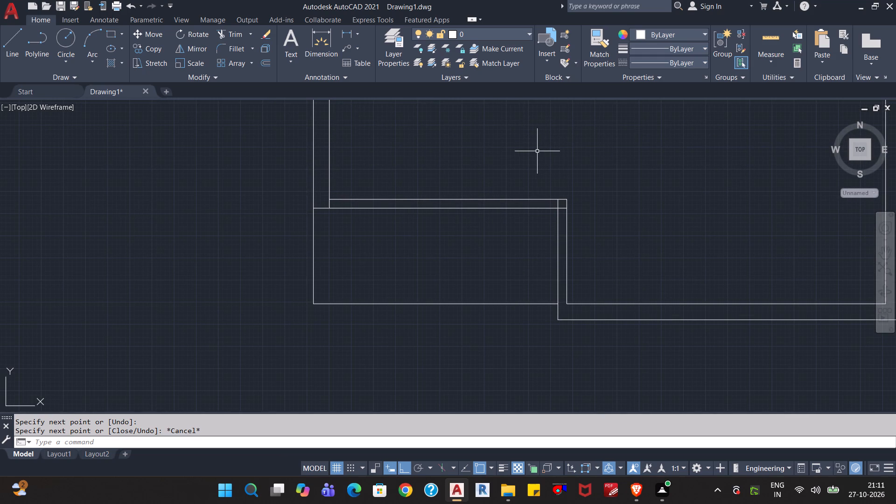
pyautogui.write('tr')
pyautogui.press('Return')
pyautogui.scroll(1, 380, 185)
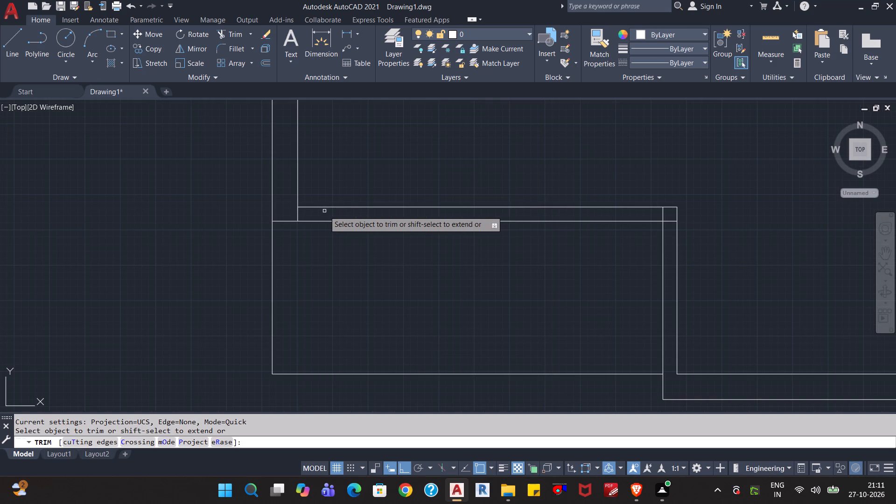
pyautogui.click(298, 217)
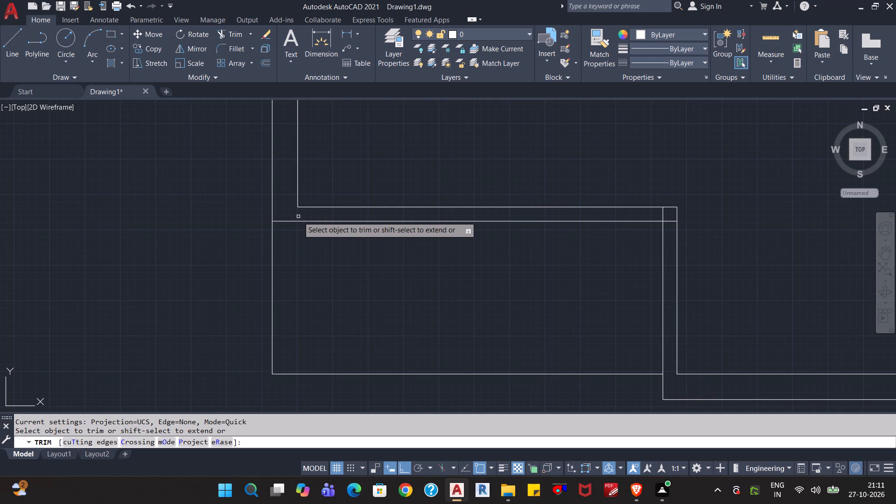
pyautogui.click(665, 213)
pyautogui.click(659, 215)
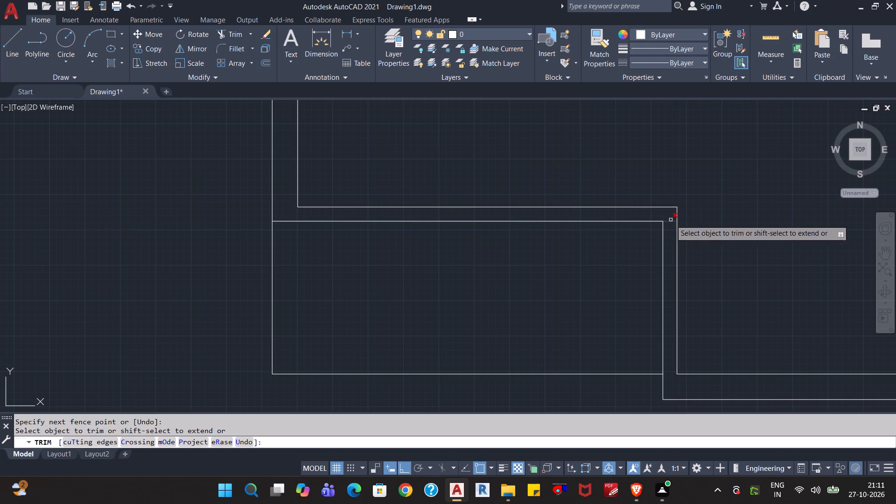
pyautogui.click(671, 220)
pyautogui.scroll(-2, 609, 305)
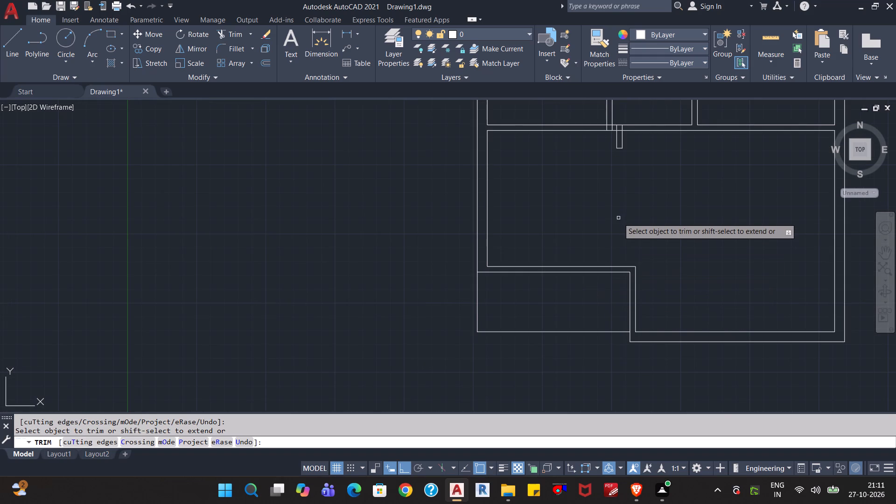
pyautogui.press('Escape')
pyautogui.press('Escape')
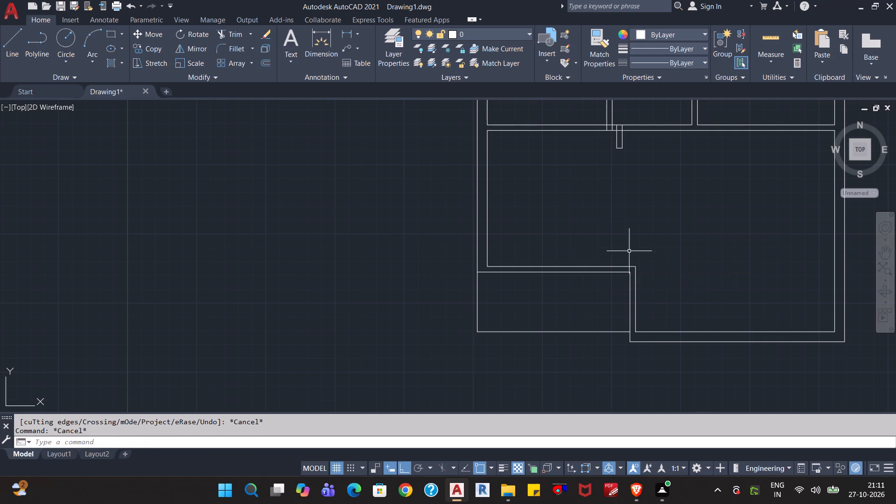
# Extend the inner line of the middle bay's right-hand vertical partition down to the lower line of the hall's top wall.
pyautogui.moveTo(662, 223); pyautogui.dragTo(495, 252, button='middle')
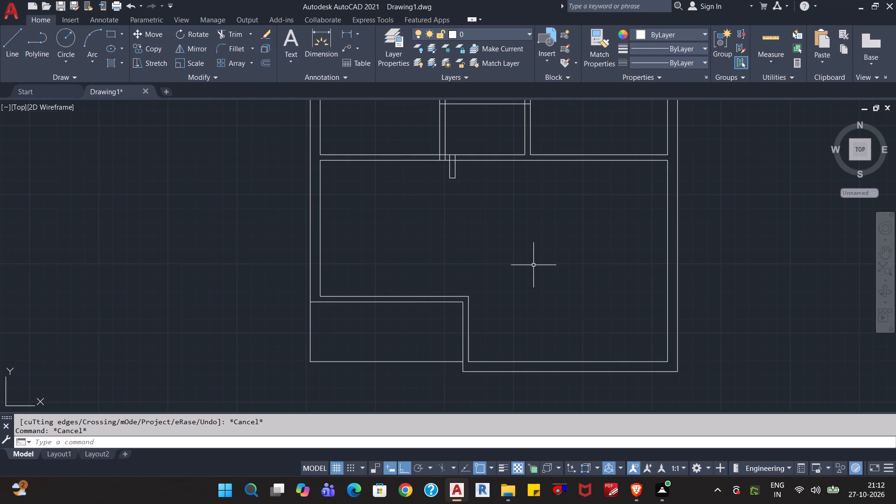
pyautogui.write('tr')
pyautogui.press('Return')
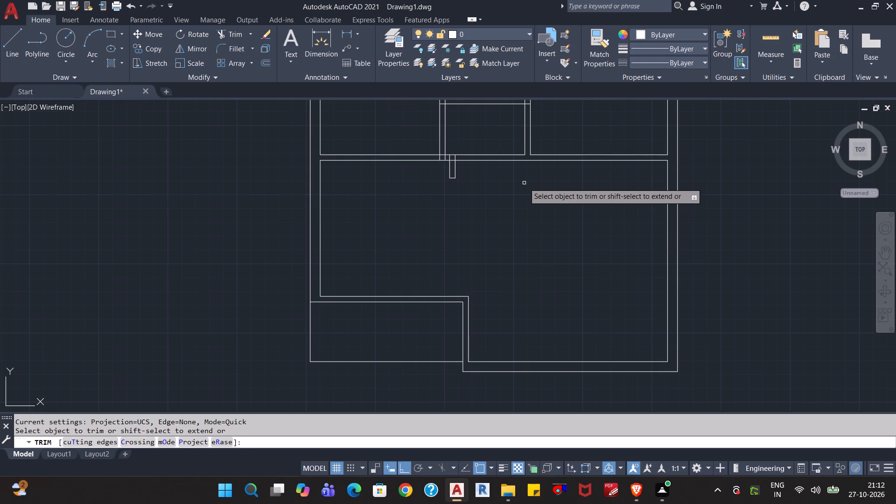
pyautogui.keyDown('shift'); pyautogui.click(526, 146); pyautogui.keyUp('shift')
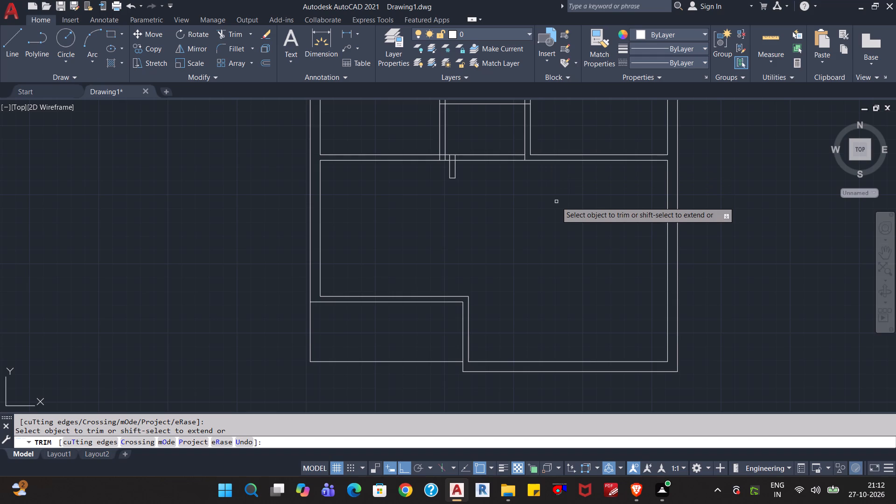
pyautogui.press('Escape')
pyautogui.press('Escape')
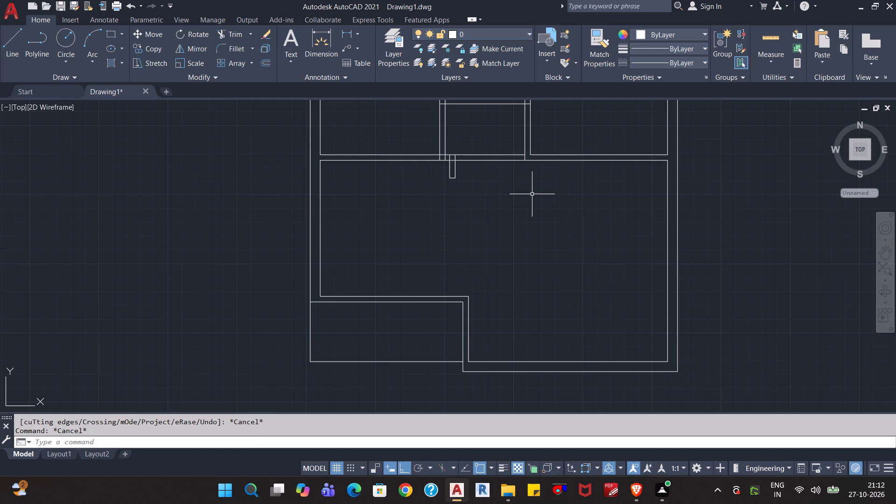
# Trim both lines of the hall's top wall between the short stub wall and the right-hand vertical partition to open the passage.
pyautogui.write('tr')
pyautogui.press('Return')
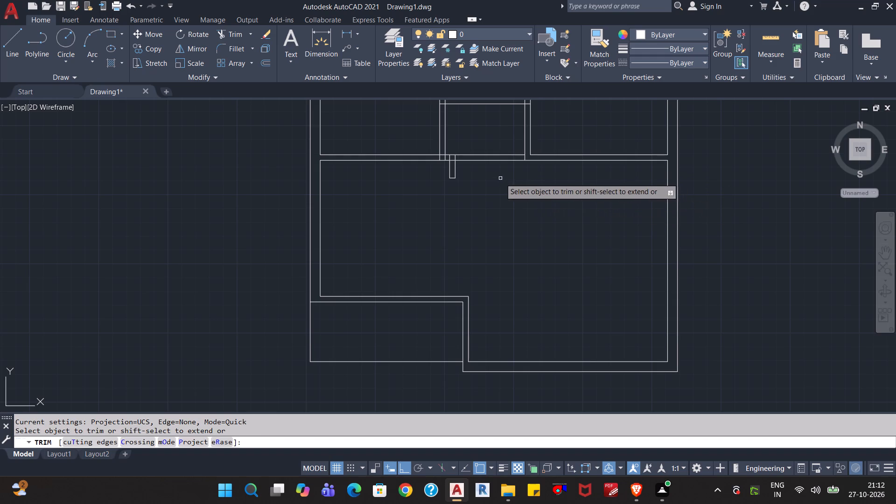
pyautogui.click(497, 177)
pyautogui.click(494, 153)
# Measure the hall's left part beside the short stub wall with Quick measure.
pyautogui.scroll(-2, 471, 203)
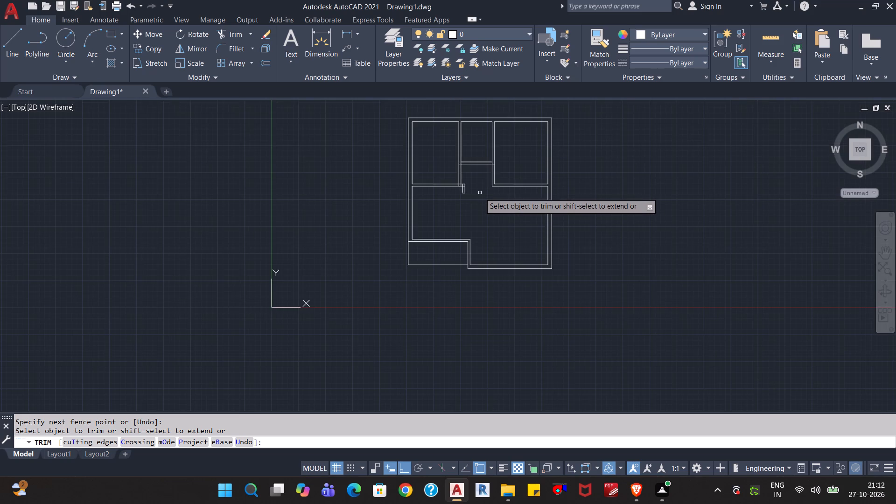
pyautogui.scroll(3, 481, 191)
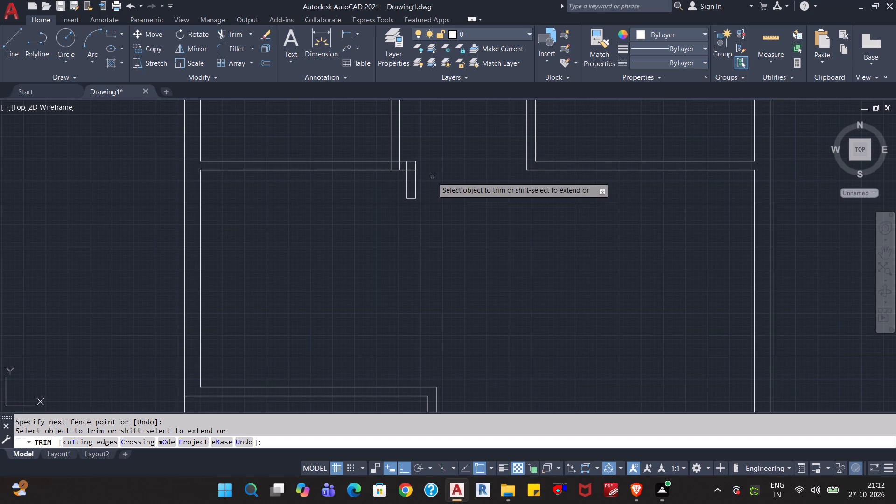
pyautogui.click(766, 45)
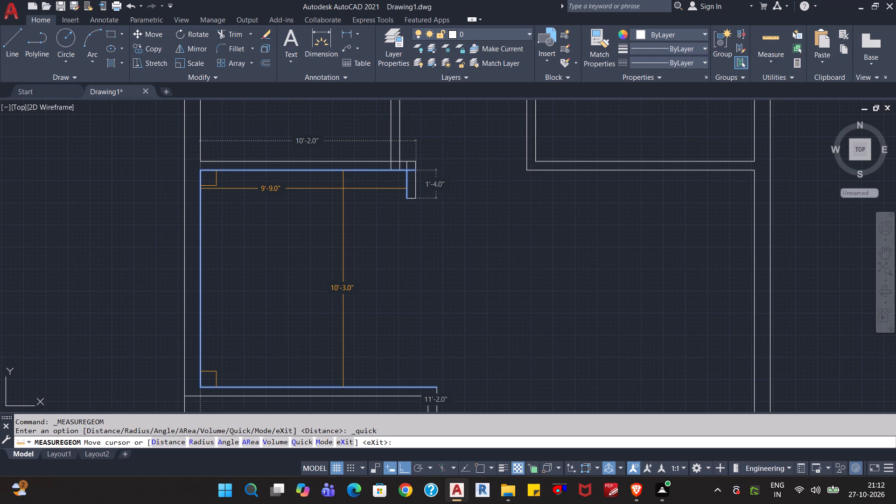
pyautogui.press('Escape')
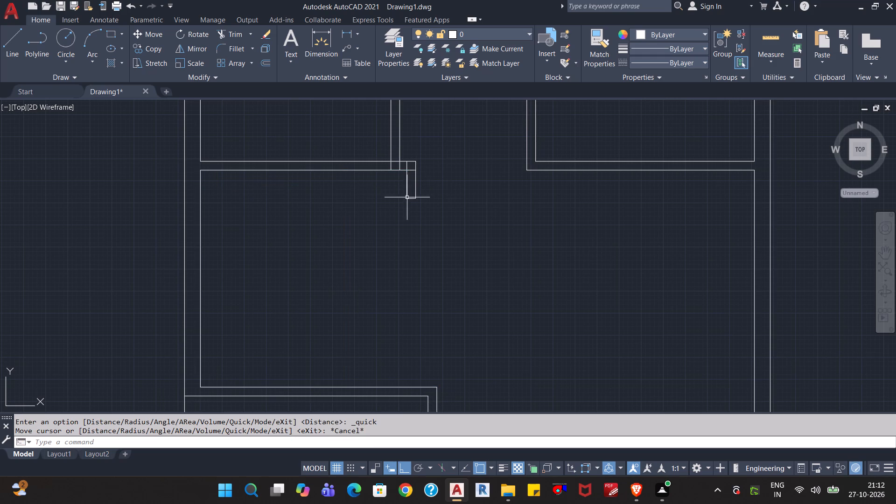
# Offset the upper lines of the hall's top wall, on both sides of the passage, 6" upward into the two side rooms.
pyautogui.scroll(-1, 471, 200)
pyautogui.moveTo(476, 194); pyautogui.dragTo(462, 241, button='middle')
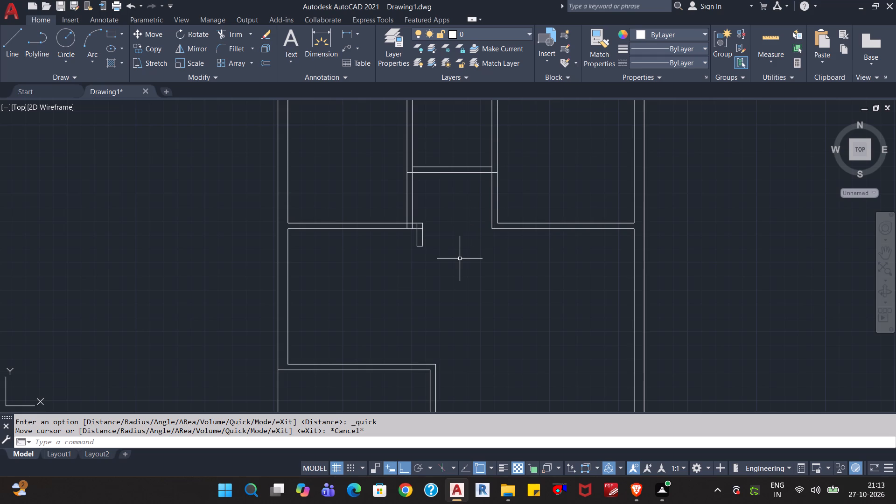
pyautogui.press('o')
pyautogui.press('Return')
pyautogui.write('6"')
pyautogui.press('Return')
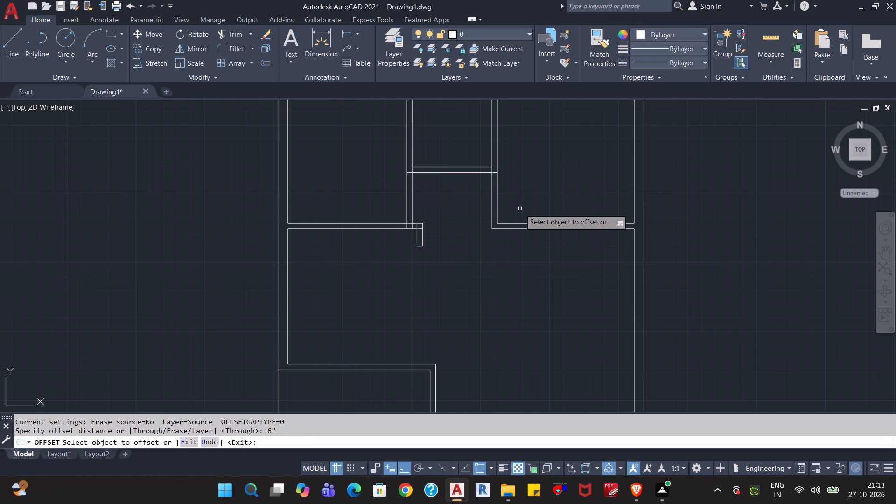
pyautogui.click(506, 222)
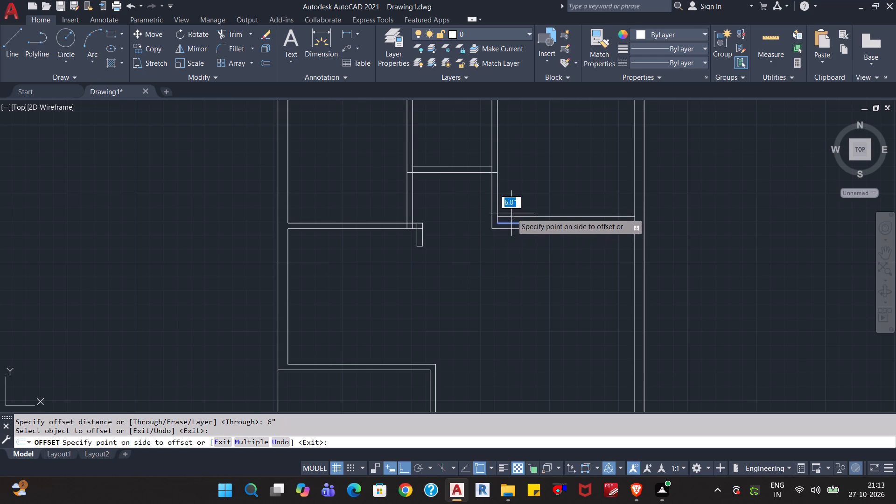
pyautogui.click(518, 203)
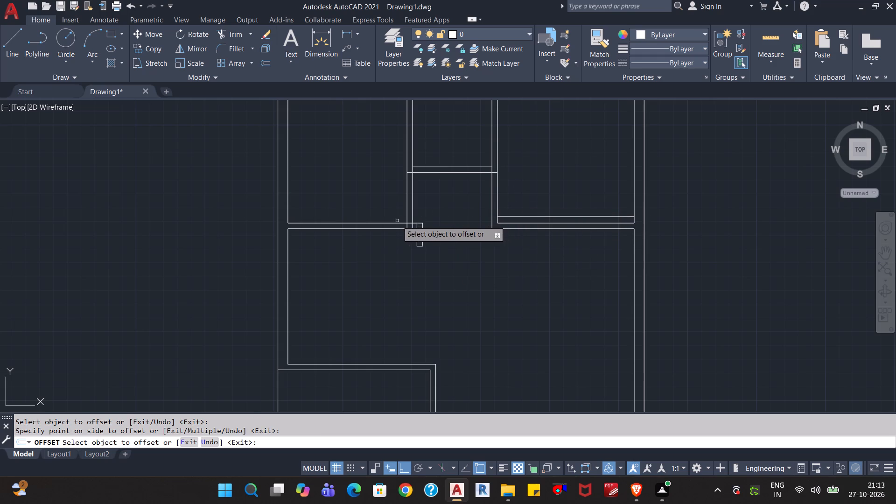
pyautogui.click(394, 222)
pyautogui.click(394, 209)
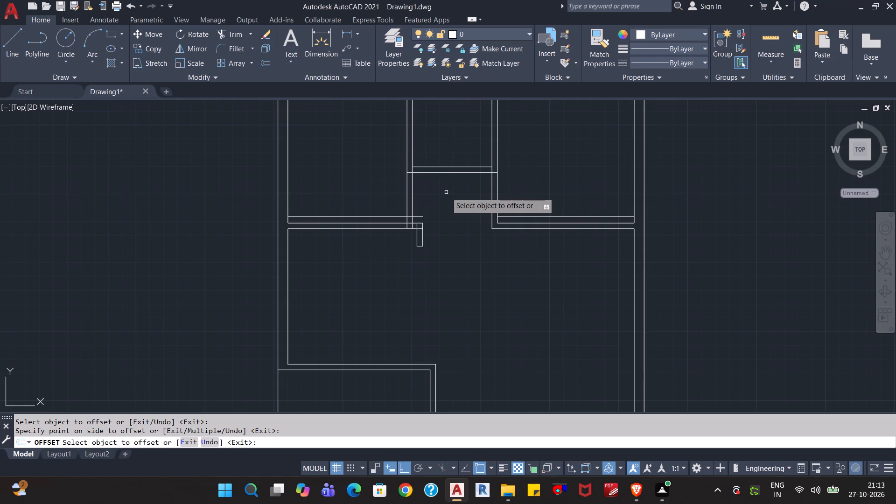
pyautogui.press('F5')
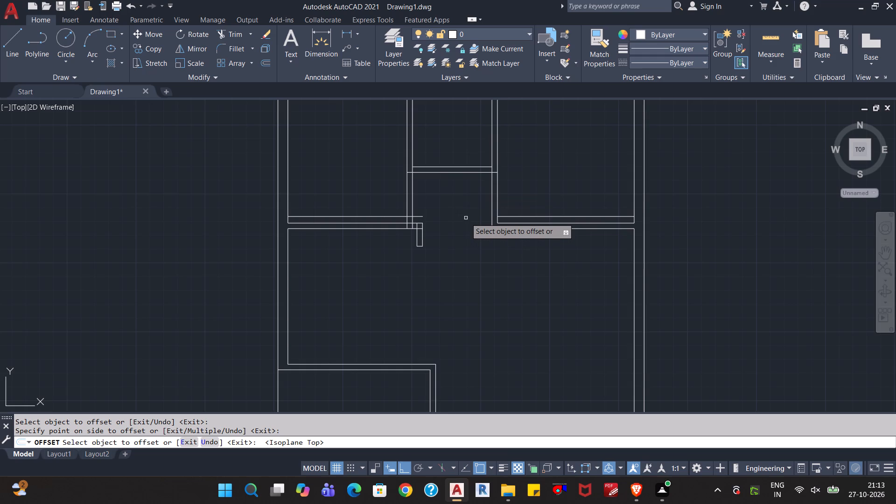
pyautogui.scroll(1, 453, 216)
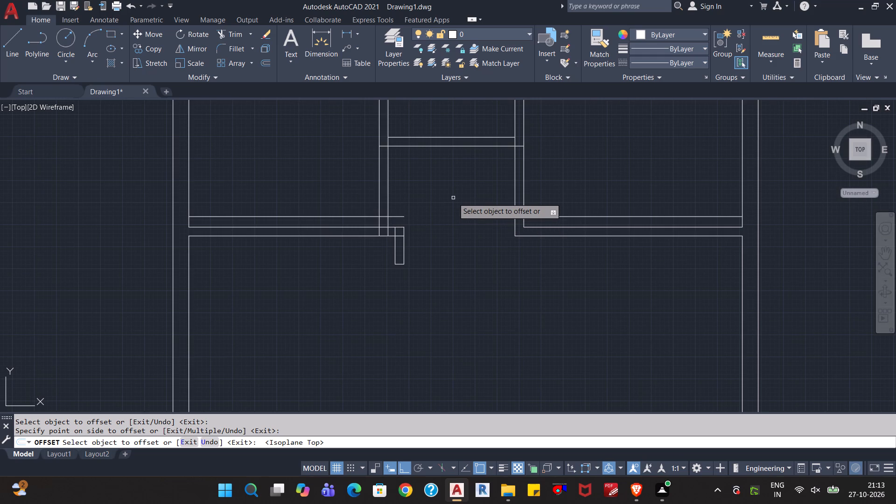
pyautogui.write('tr')
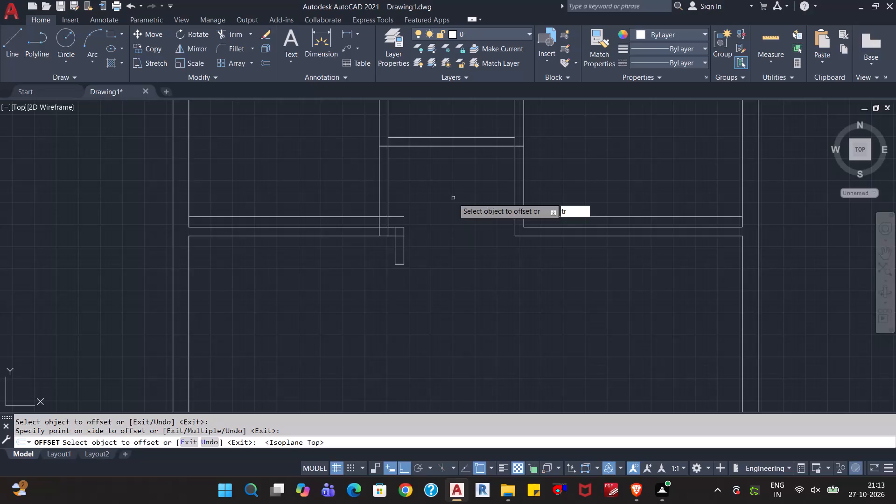
pyautogui.press('Escape')
pyautogui.press('Escape')
# Trim the vertical partition lines crossing both ends of the middle room's horizontal partition to clean up the junctions.
pyautogui.write('tr')
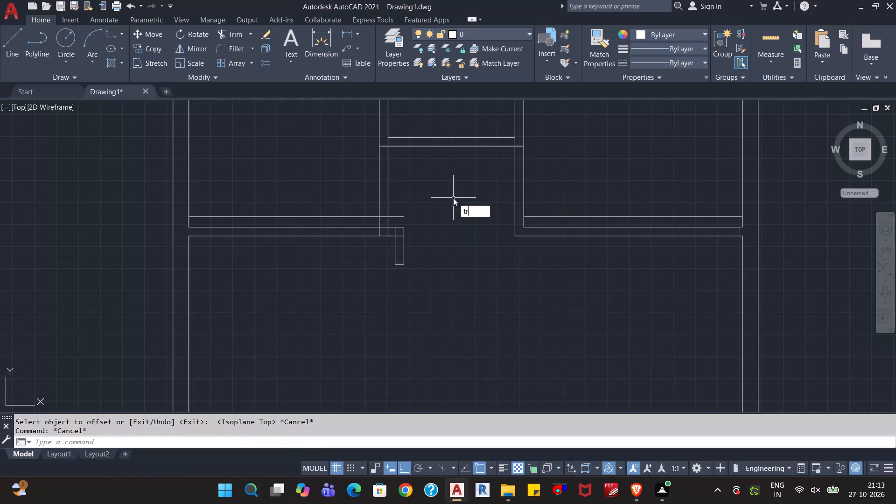
pyautogui.press('Return')
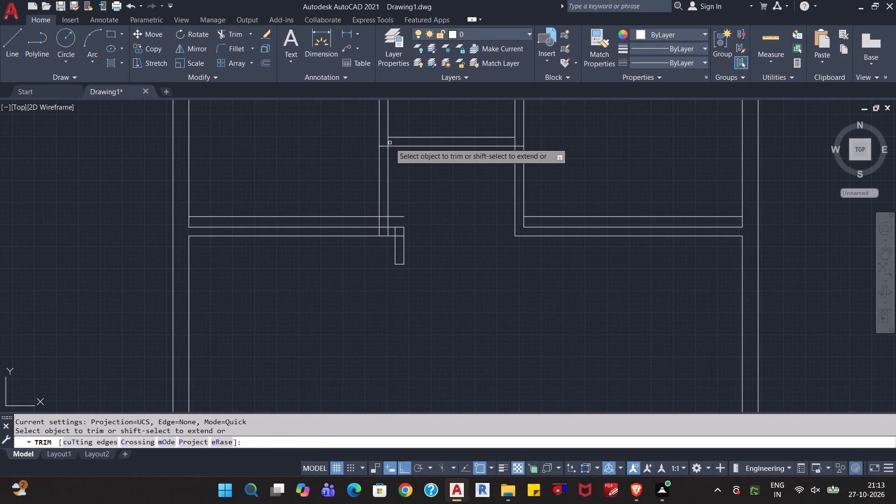
pyautogui.click(388, 141)
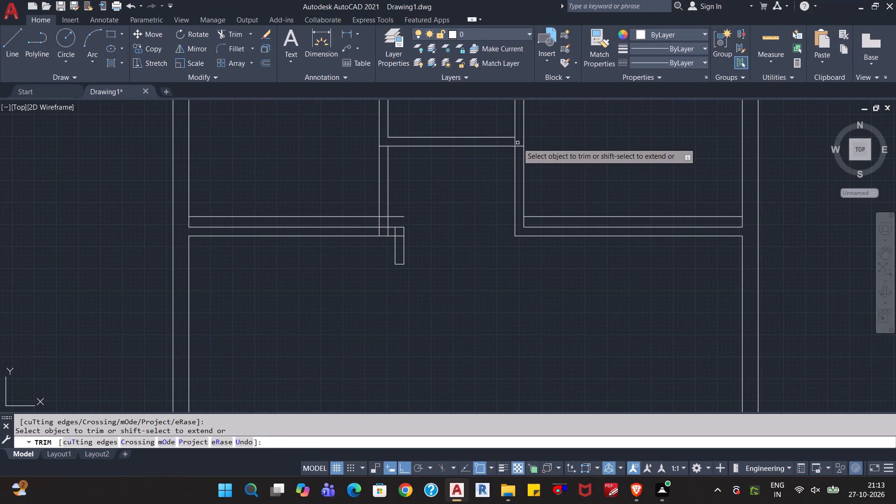
pyautogui.click(518, 140)
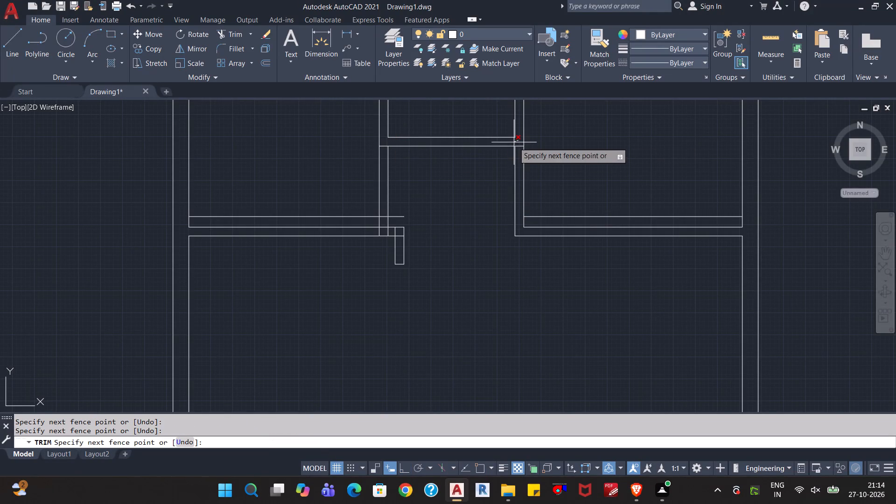
pyautogui.click(514, 141)
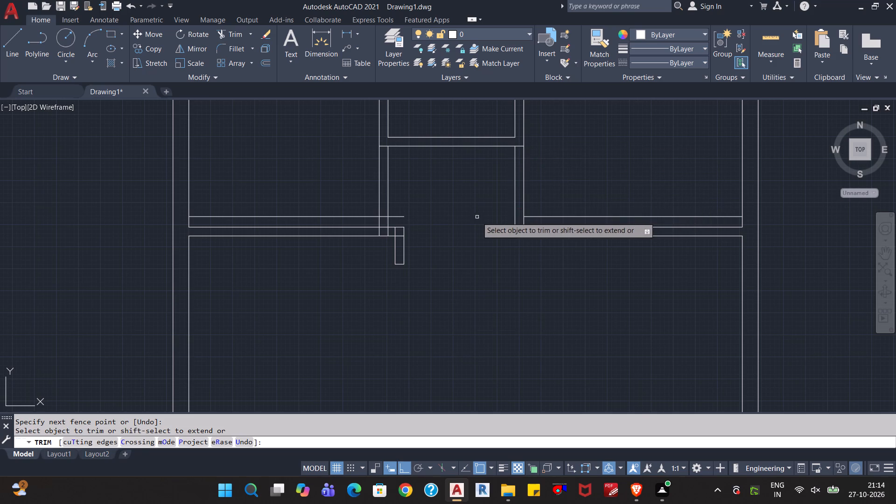
# Trim the 6" offset lines in both side rooms, keeping only the short end lines across the two vertical partitions.
pyautogui.scroll(-1, 473, 214)
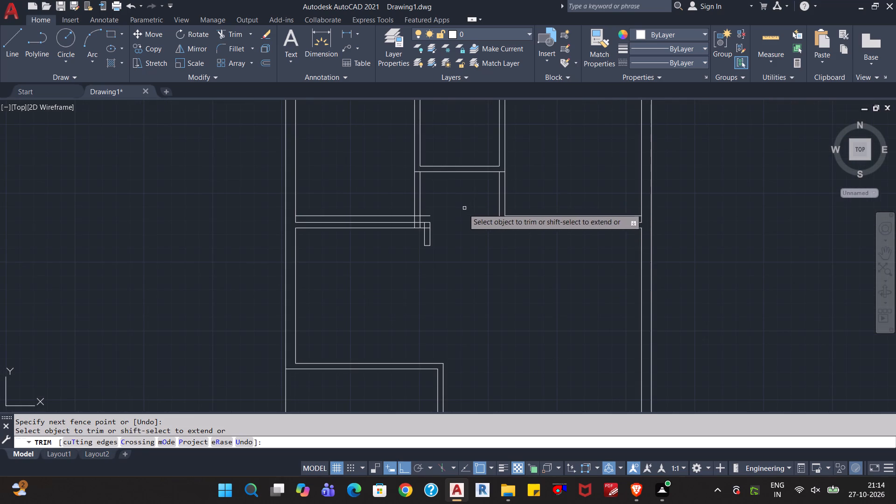
pyautogui.click(431, 215)
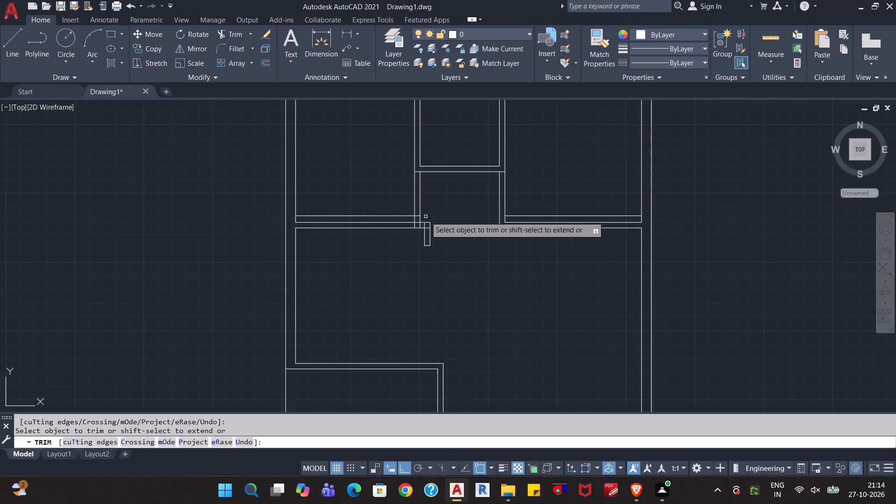
pyautogui.click(404, 215)
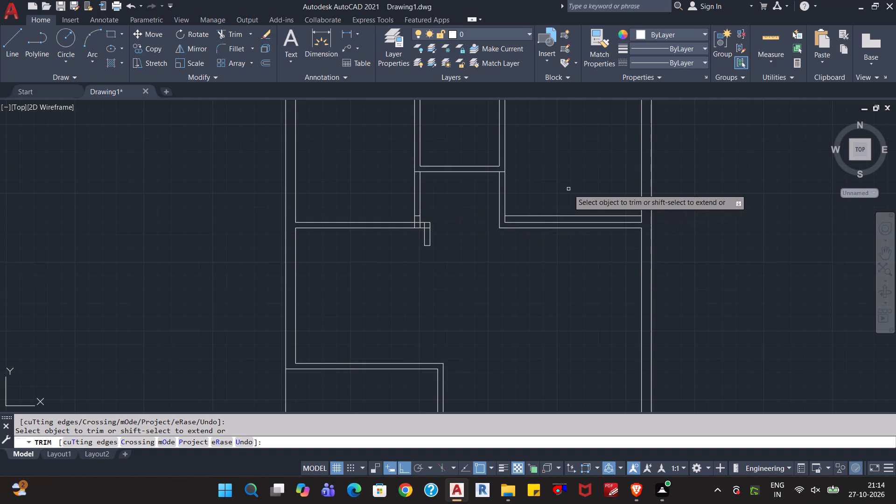
pyautogui.keyDown('shift'); pyautogui.click(527, 215); pyautogui.keyUp('shift')
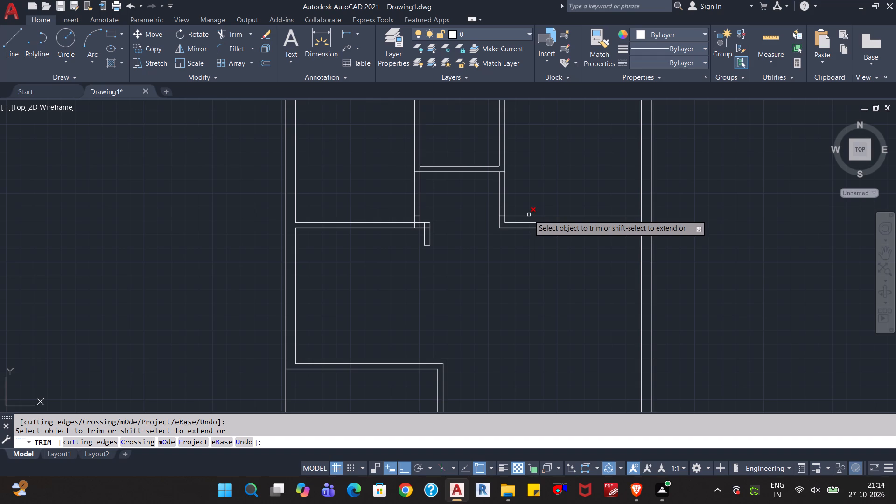
pyautogui.click(529, 215)
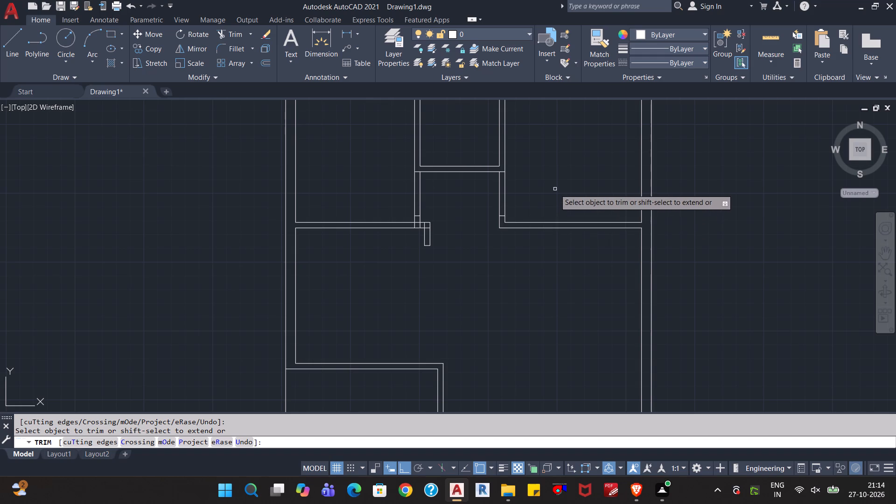
pyautogui.scroll(-1, 555, 188)
pyautogui.scroll(2, 521, 224)
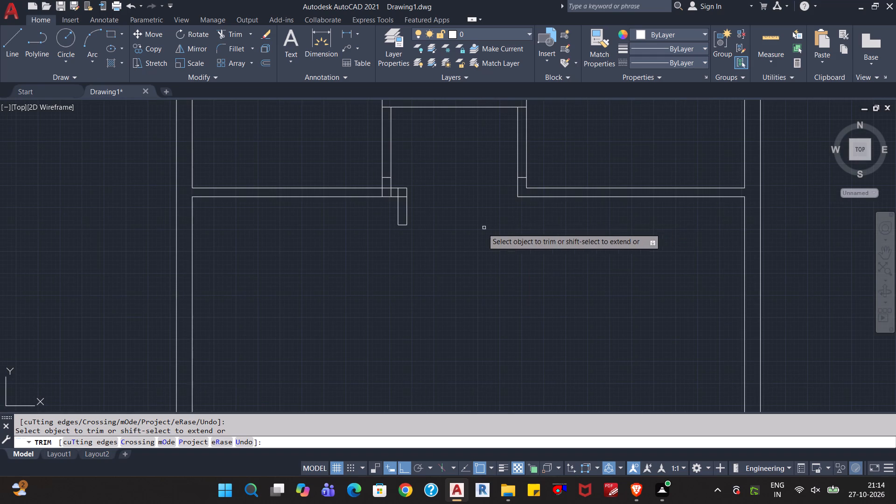
pyautogui.moveTo(470, 209); pyautogui.dragTo(463, 260, button='middle')
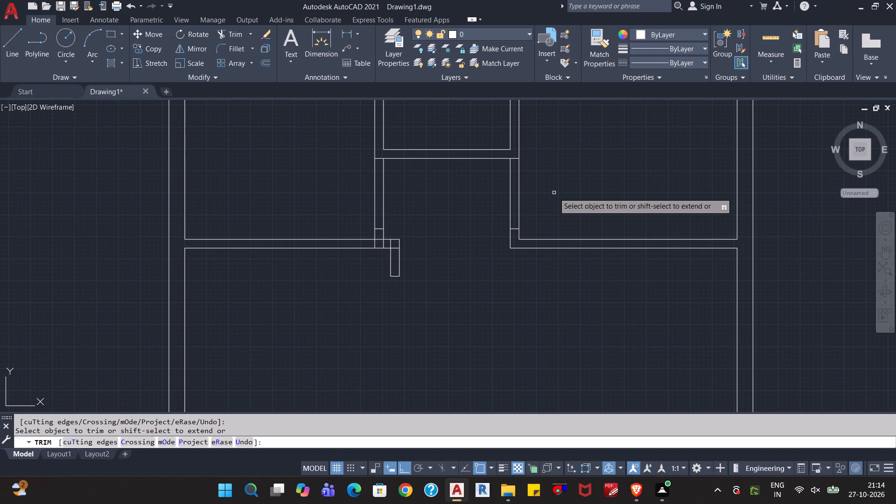
pyautogui.press('Escape')
pyautogui.press('Escape')
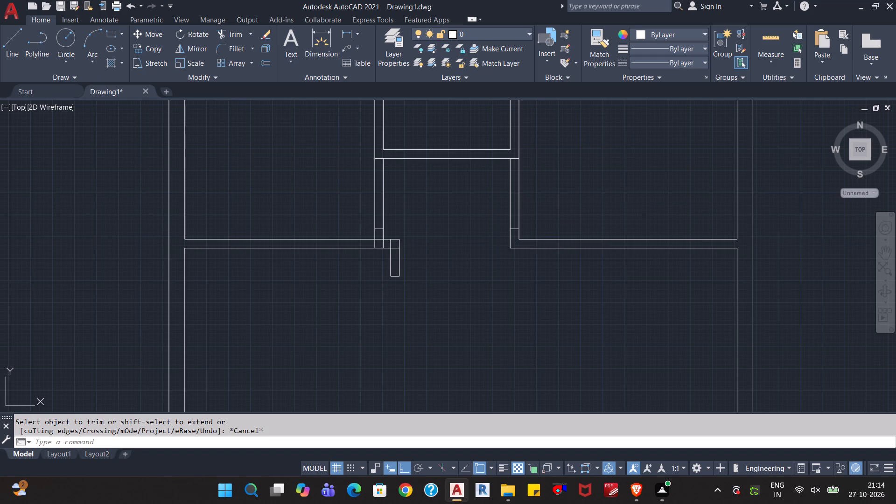
# Offset the lower line of the middle room's horizontal partition 2" downward.
pyautogui.press('o')
pyautogui.press('Return')
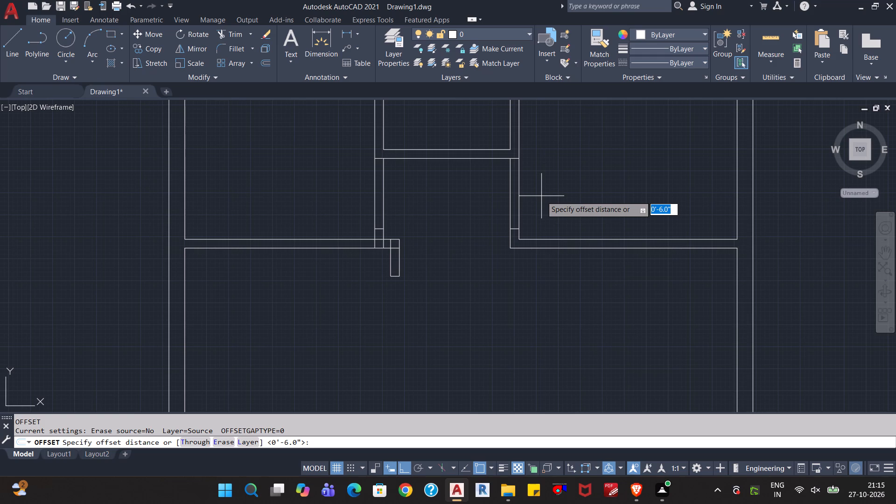
pyautogui.write('2"')
pyautogui.press('Return')
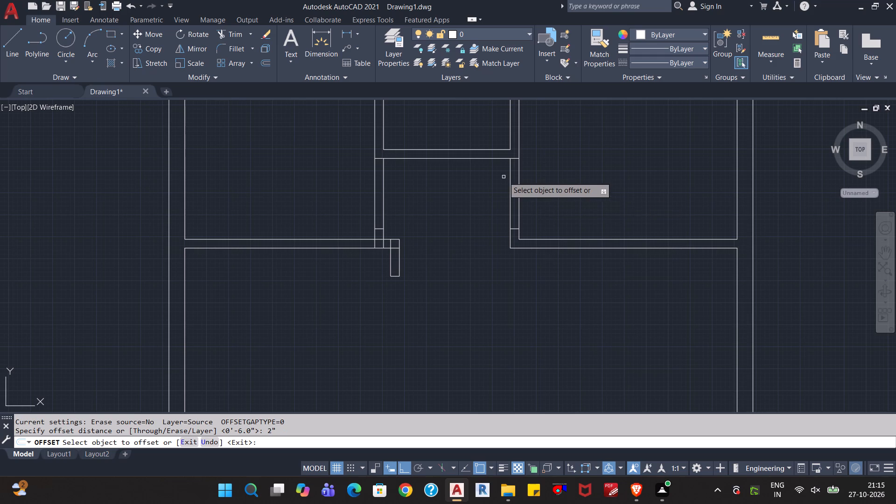
pyautogui.click(479, 157)
pyautogui.click(466, 176)
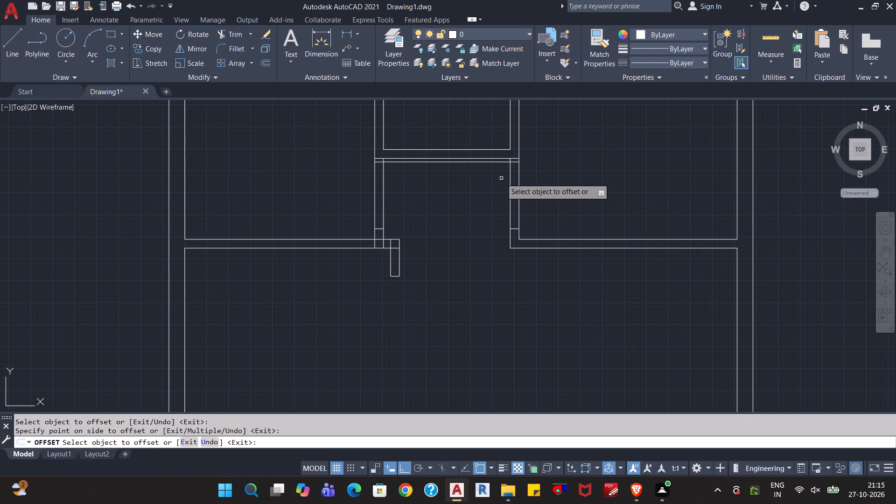
pyautogui.press('Escape')
pyautogui.press('Escape')
# Trim both vertical partitions between the 2" and 6" offset lines, plus the 2" offset line between them, to open the two doorways.
pyautogui.write('tr')
pyautogui.press('Return')
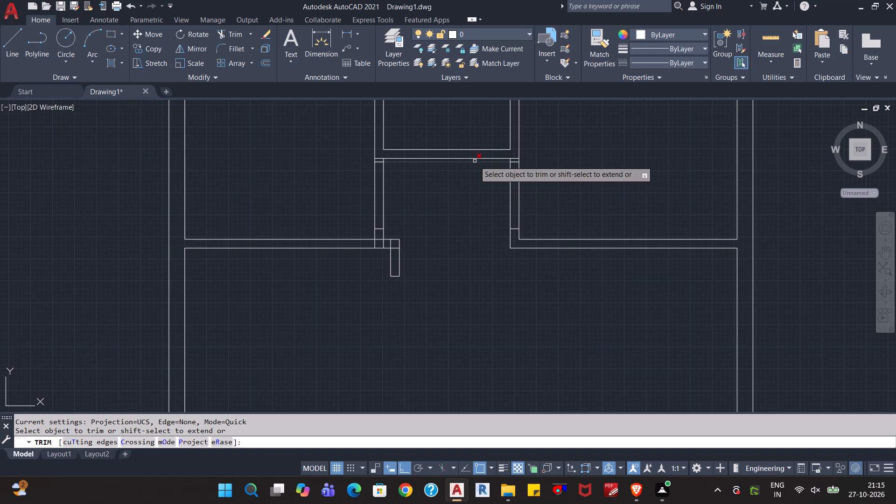
pyautogui.click(541, 192)
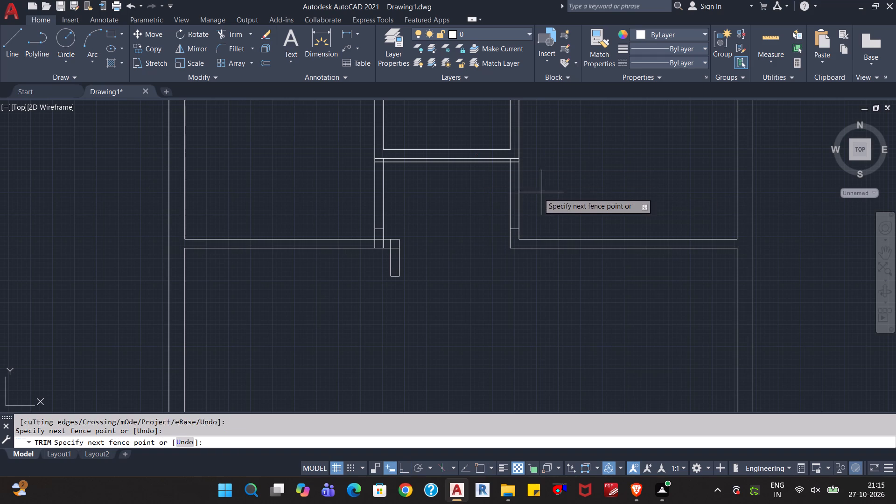
pyautogui.click(368, 195)
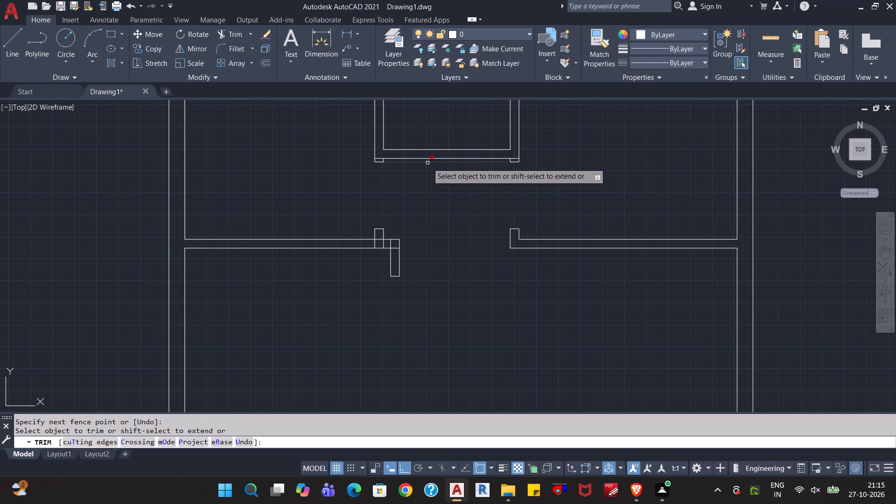
pyautogui.click(427, 162)
# Measure the area around the new doorways below the middle room with Quick measure.
pyautogui.scroll(-1, 573, 187)
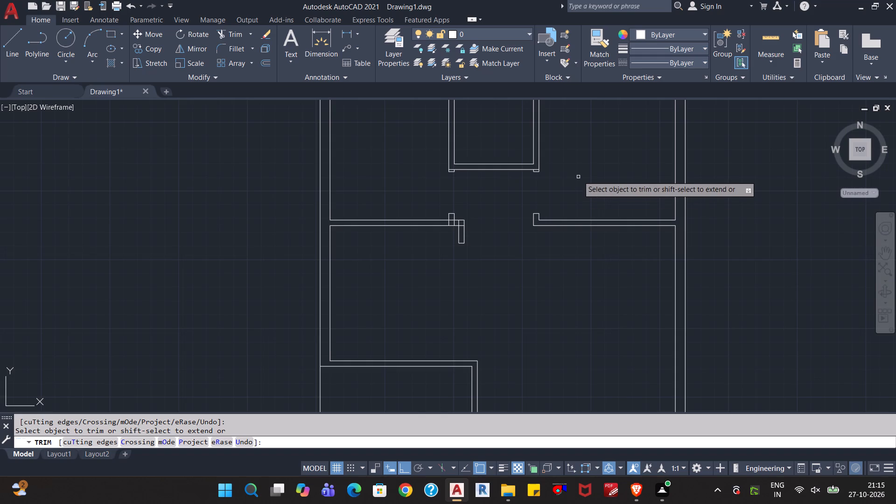
pyautogui.moveTo(578, 172); pyautogui.dragTo(566, 235, button='middle')
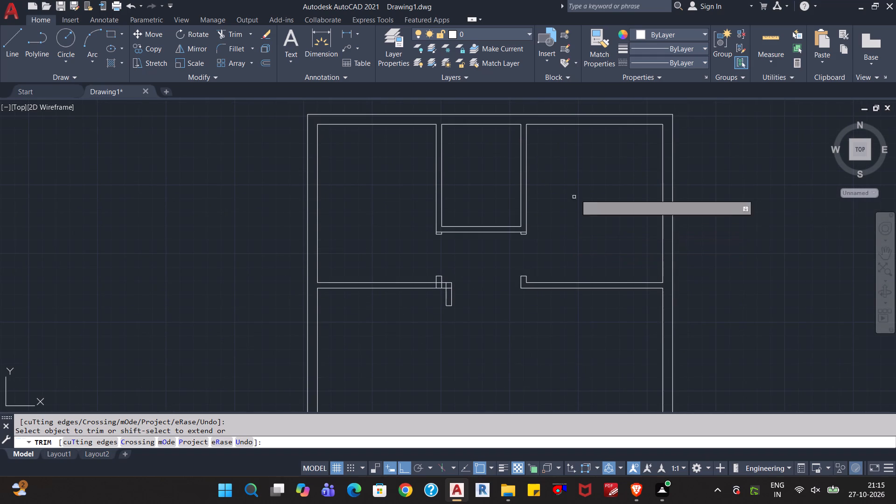
pyautogui.click(762, 40)
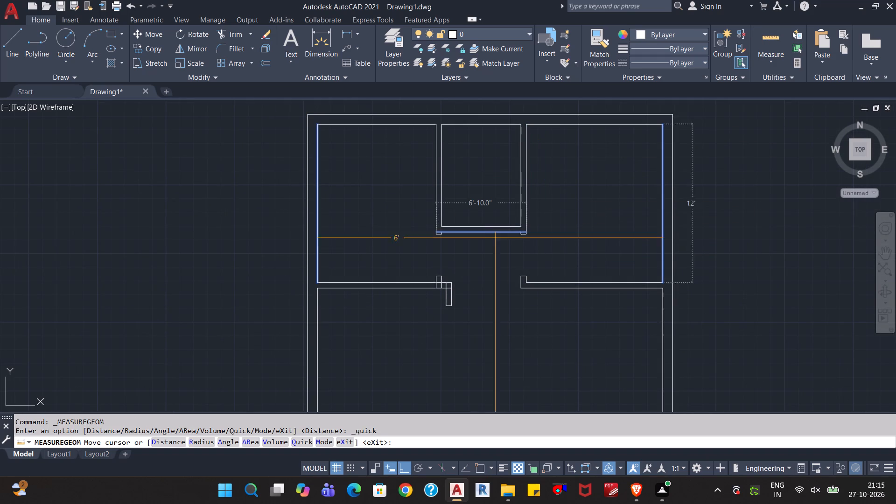
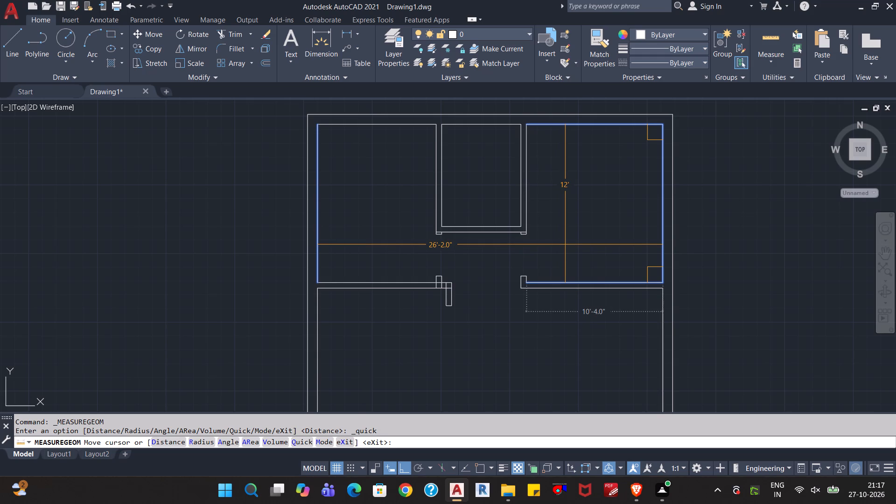
# Erase both vertical lines of the 5" partition between the middle room and the right-hand room.
pyautogui.scroll(1, 565, 245)
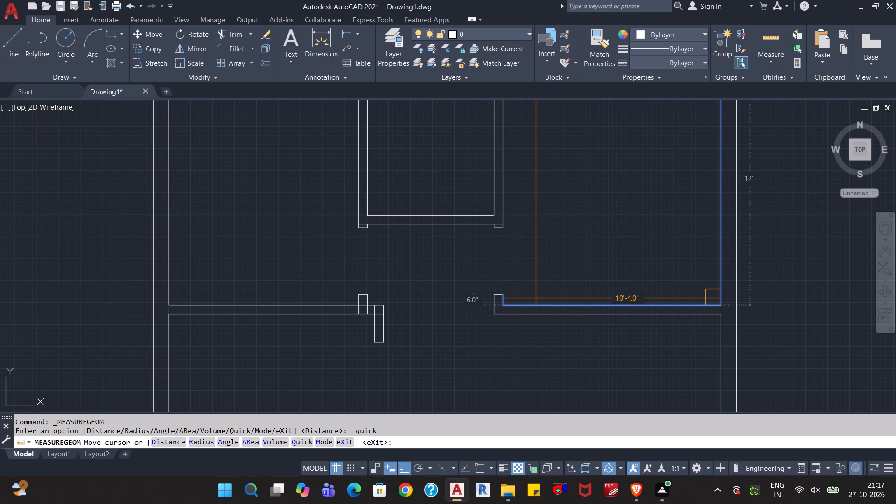
pyautogui.scroll(1, 536, 296)
pyautogui.scroll(-2, 549, 196)
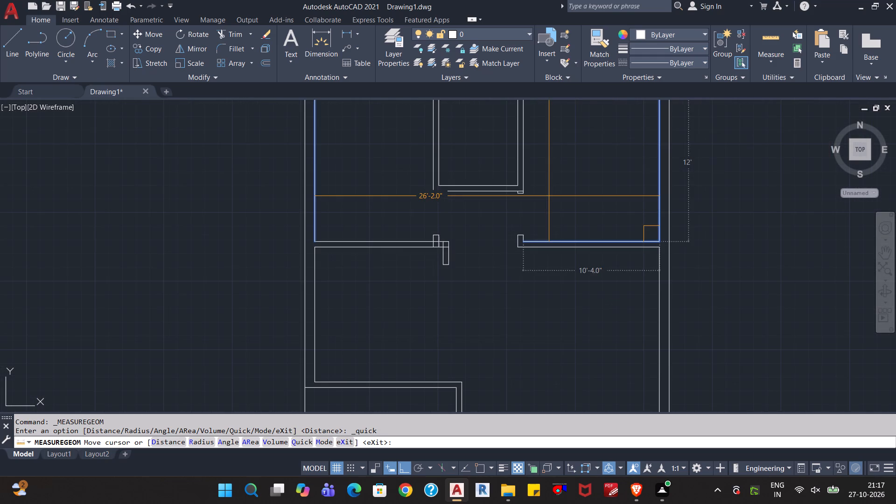
pyautogui.press('Escape')
pyautogui.press('Escape')
pyautogui.click(553, 152)
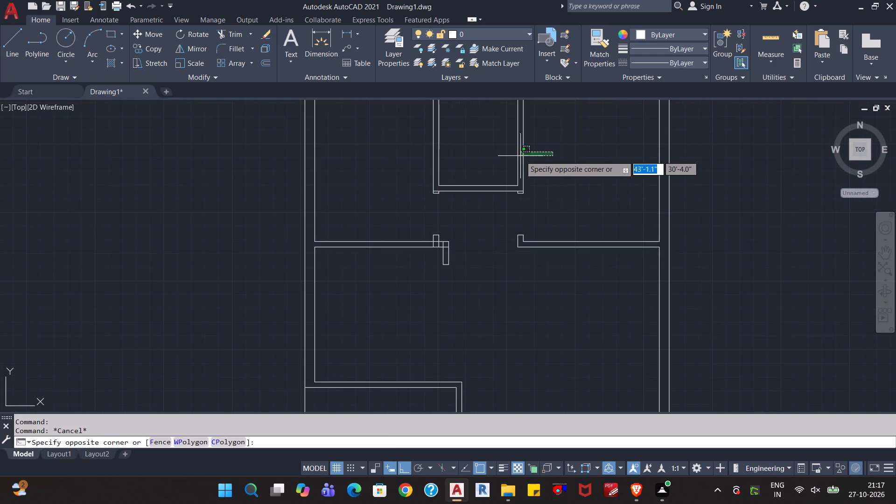
pyautogui.click(515, 157)
pyautogui.press('Delete')
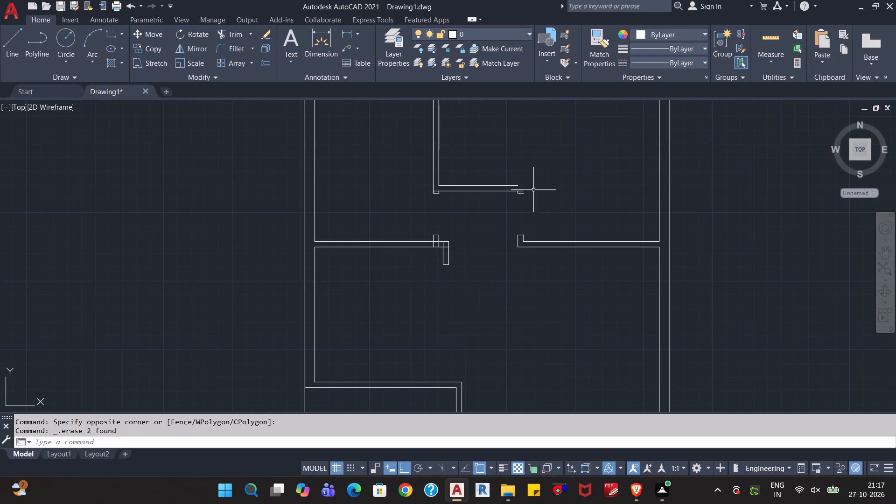
# Erase the leftover door jamb lines of the removed right partition, above and below its doorway.
pyautogui.scroll(2, 522, 192)
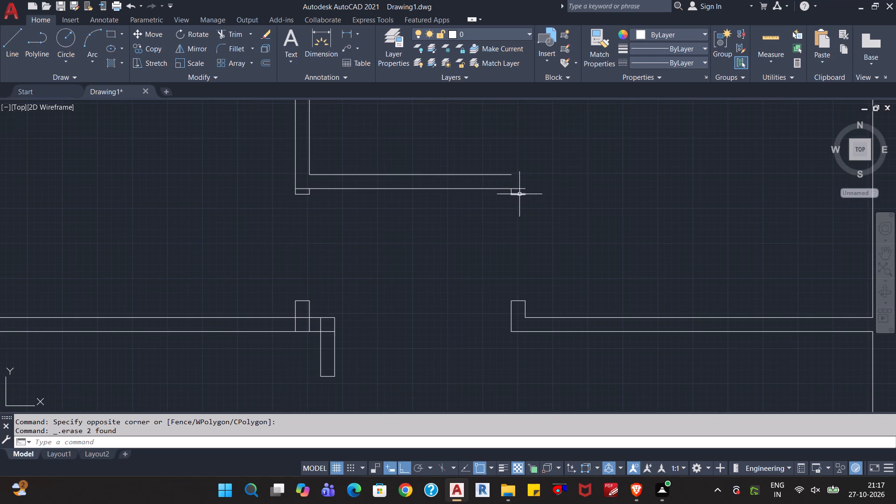
pyautogui.click(518, 194)
pyautogui.scroll(2, 512, 189)
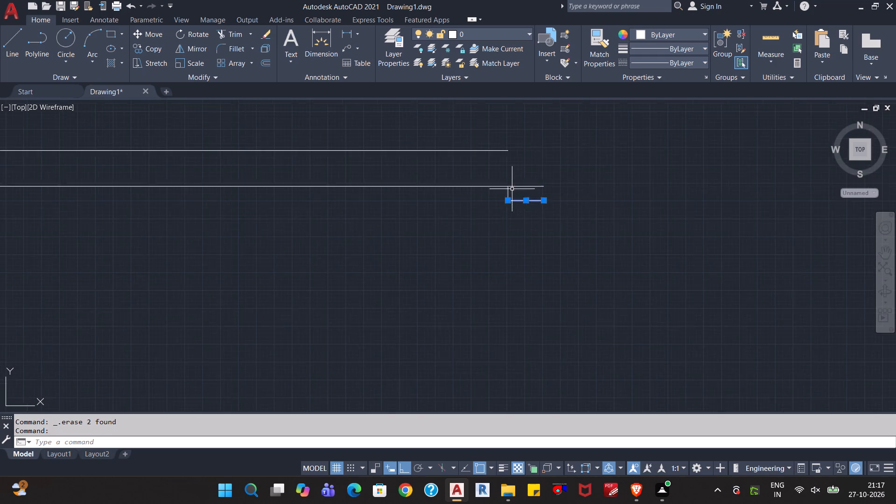
pyautogui.scroll(1, 512, 189)
pyautogui.click(504, 191)
pyautogui.scroll(-3, 500, 234)
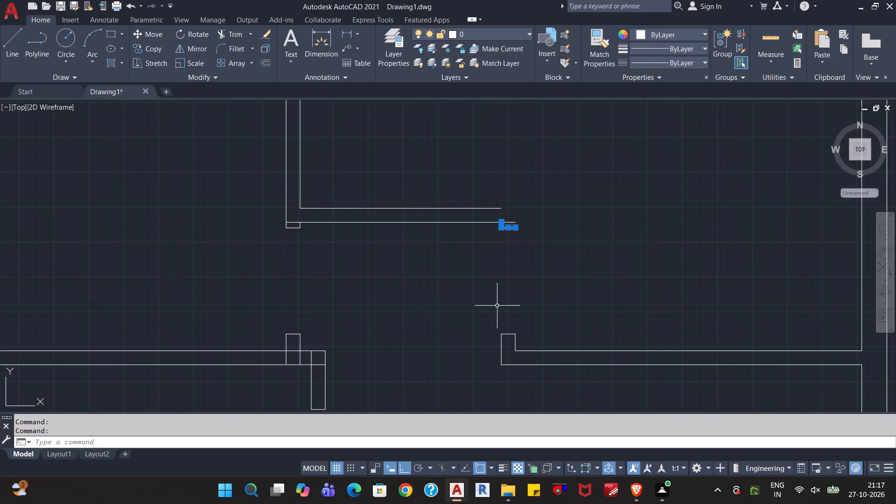
pyautogui.click(528, 333)
pyautogui.click(494, 349)
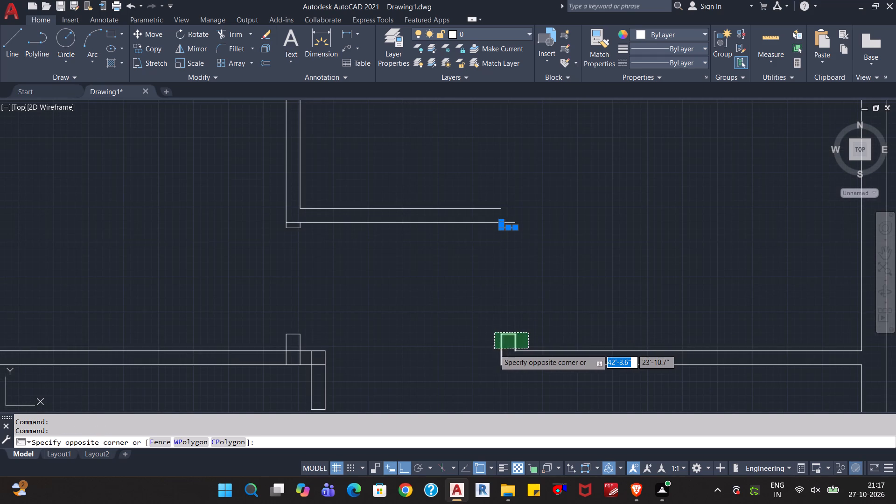
pyautogui.press('Delete')
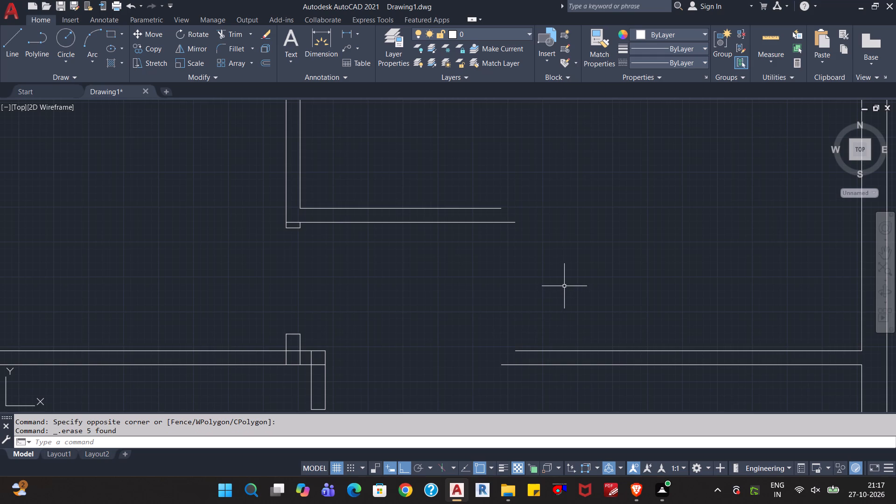
# Erase the inner line of the top exterior wall above the middle room.
pyautogui.scroll(2, 574, 282)
pyautogui.scroll(-4, 574, 282)
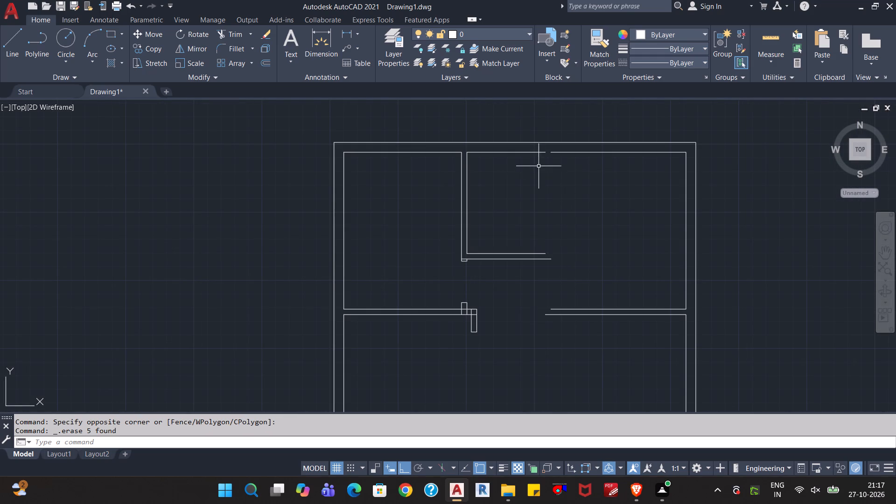
pyautogui.click(530, 152)
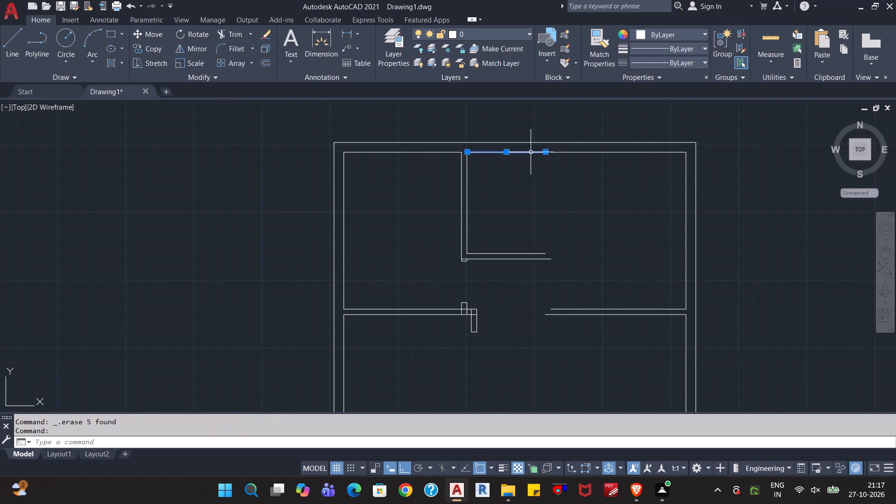
pyautogui.press('Delete')
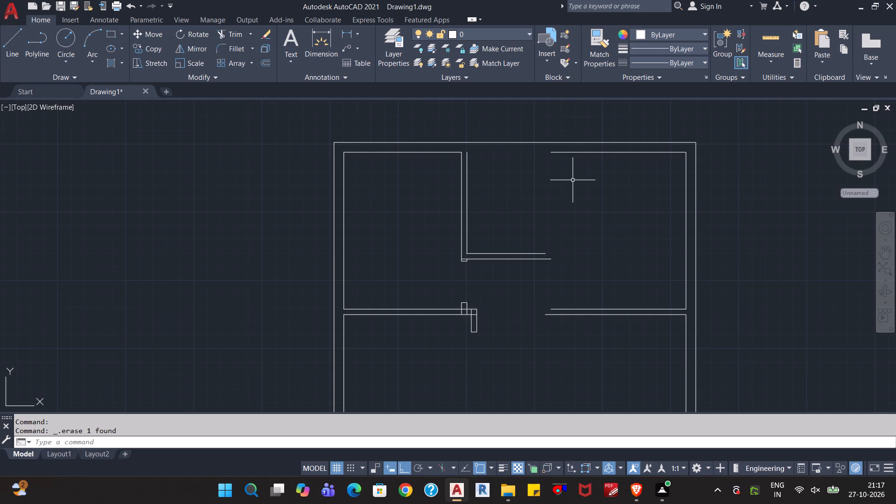
# Extend the right-hand room's inner top wall line across to the left partition.
pyautogui.write('ex')
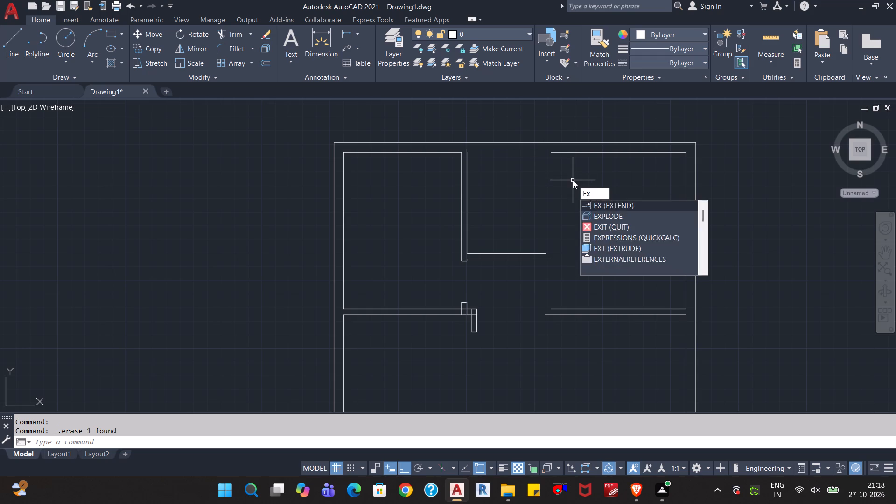
pyautogui.press('Return')
pyautogui.click(593, 150)
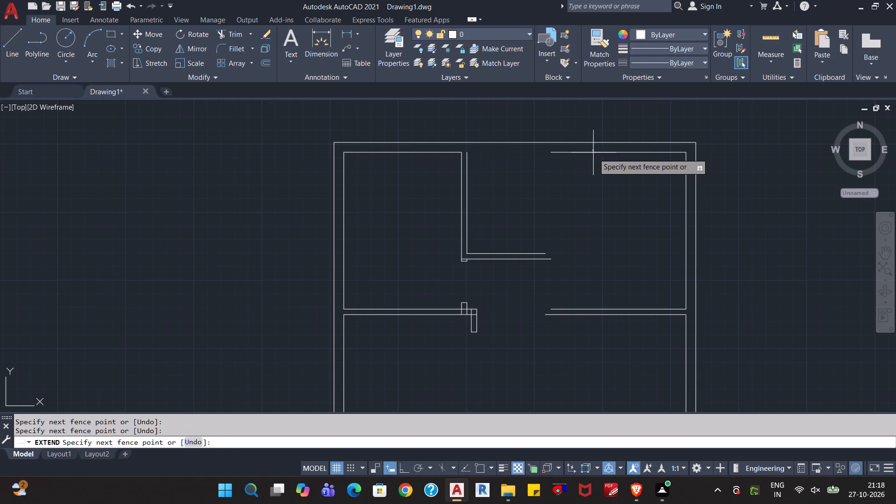
pyautogui.click(575, 175)
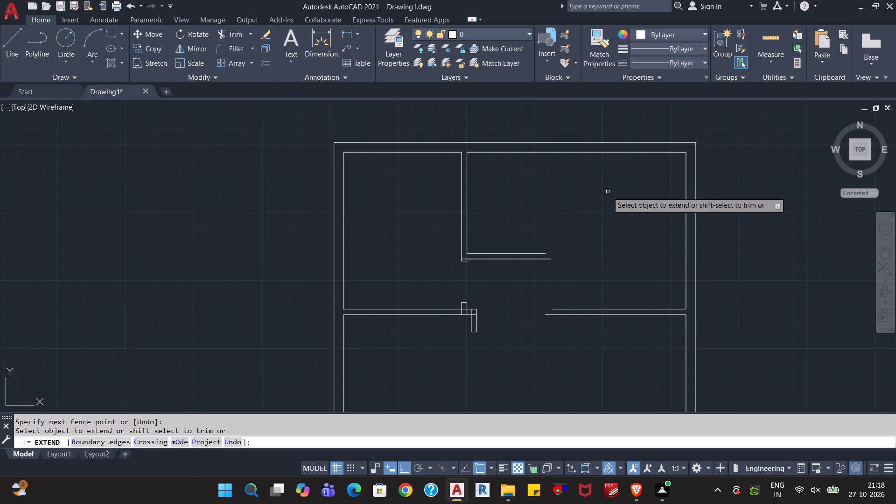
pyautogui.press('Escape')
pyautogui.press('Escape')
pyautogui.press('Escape')
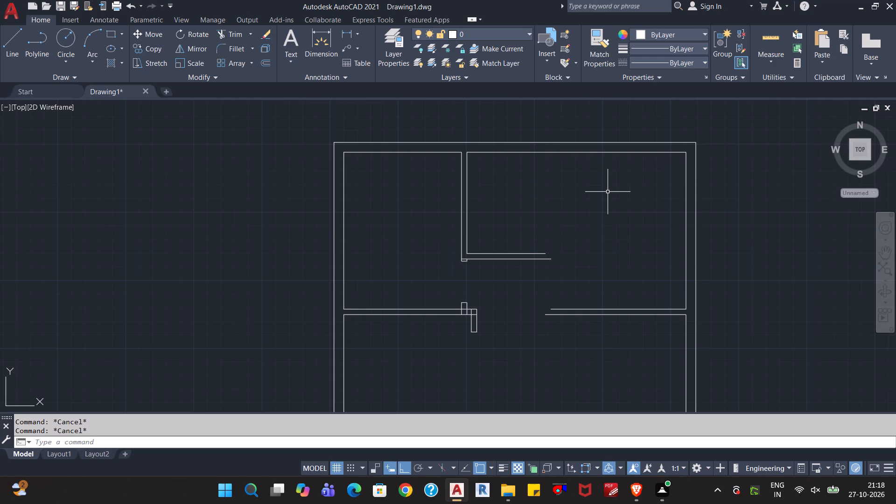
# Offset the inner line of the right exterior wall 10' into the upper right room.
pyautogui.press('o')
pyautogui.press('Return')
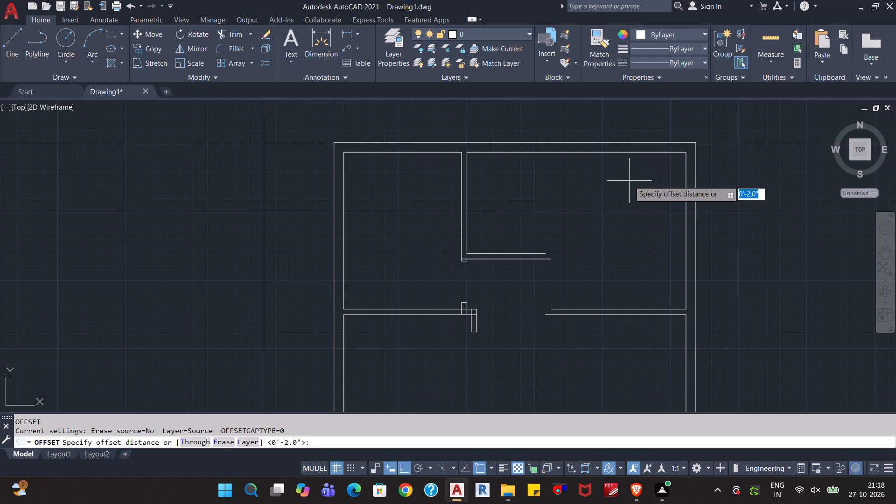
pyautogui.write("10'")
pyautogui.press('Return')
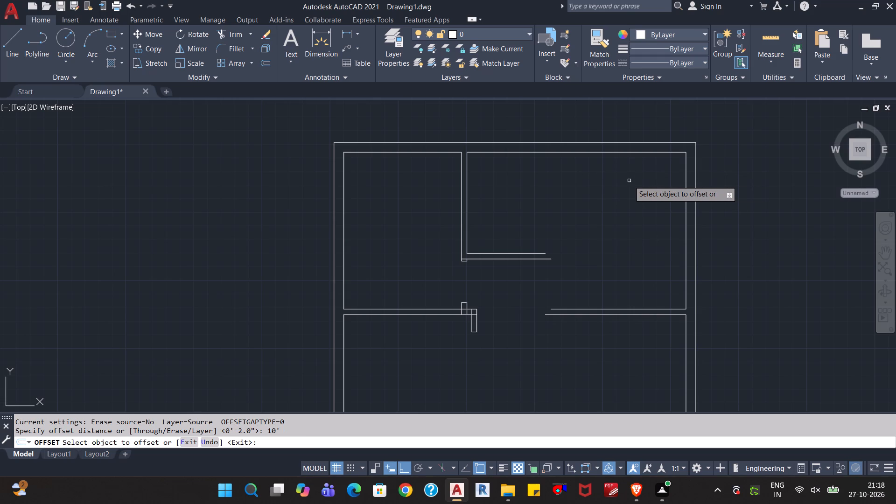
pyautogui.click(687, 223)
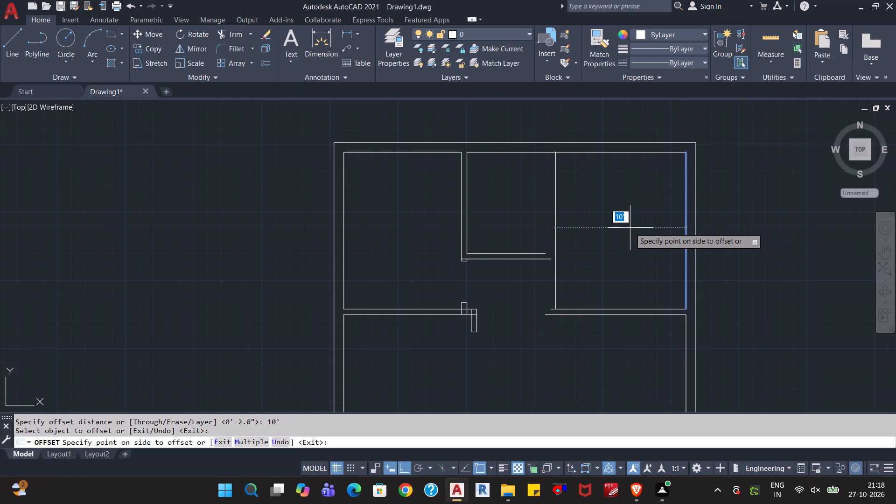
pyautogui.click(625, 230)
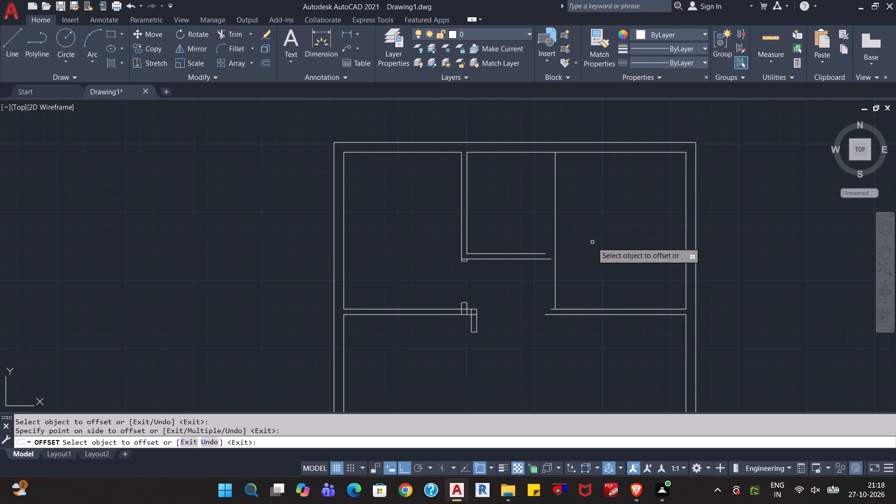
# Offset the new partition line 5" toward the middle room to give the partition its thickness.
pyautogui.click(555, 249)
pyautogui.write('5"')
pyautogui.press('Return')
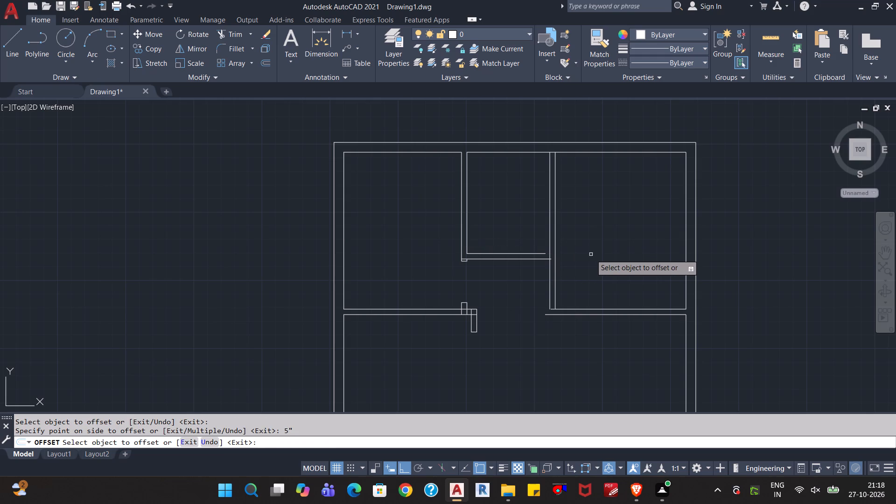
pyautogui.scroll(2, 591, 253)
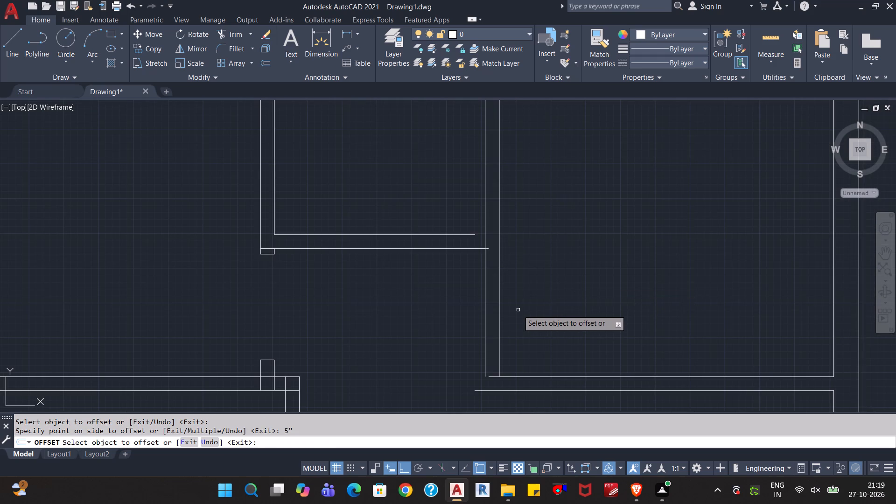
pyautogui.scroll(-1, 522, 288)
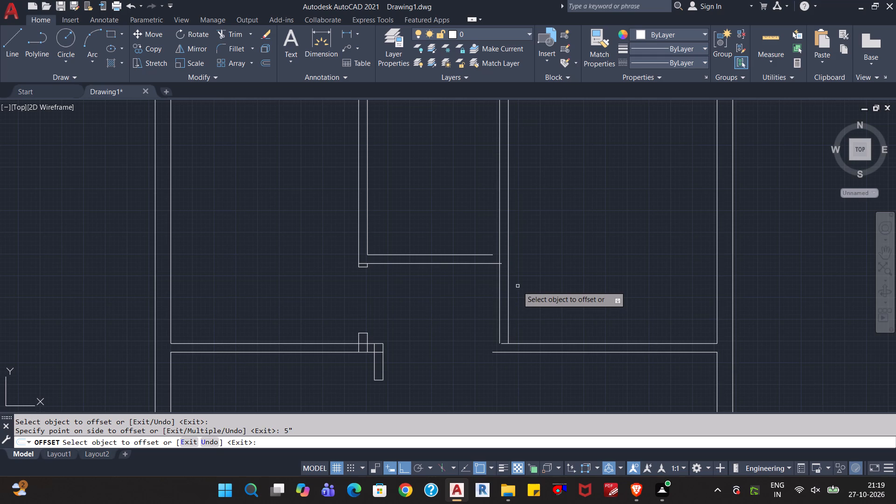
pyautogui.press('Escape')
pyautogui.press('Escape')
# Extend both lines of the middle room's horizontal partition to the far line of the new vertical partition.
pyautogui.write('ex')
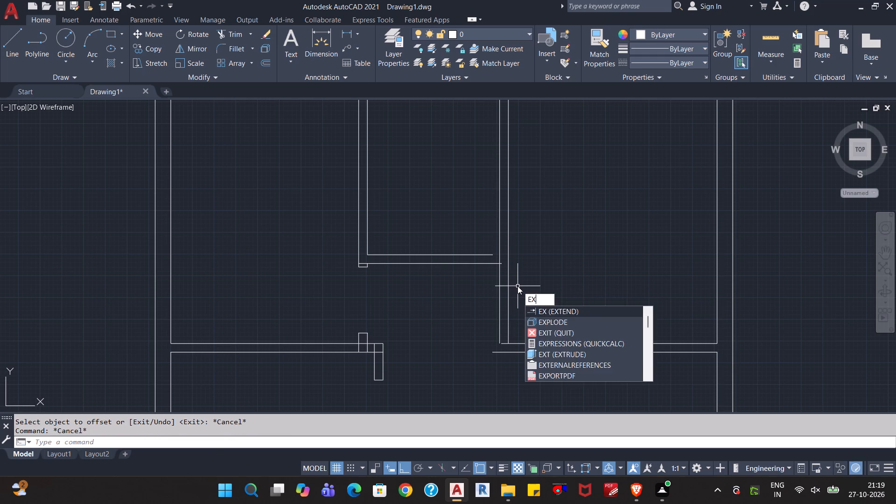
pyautogui.press('Return')
pyautogui.click(483, 262)
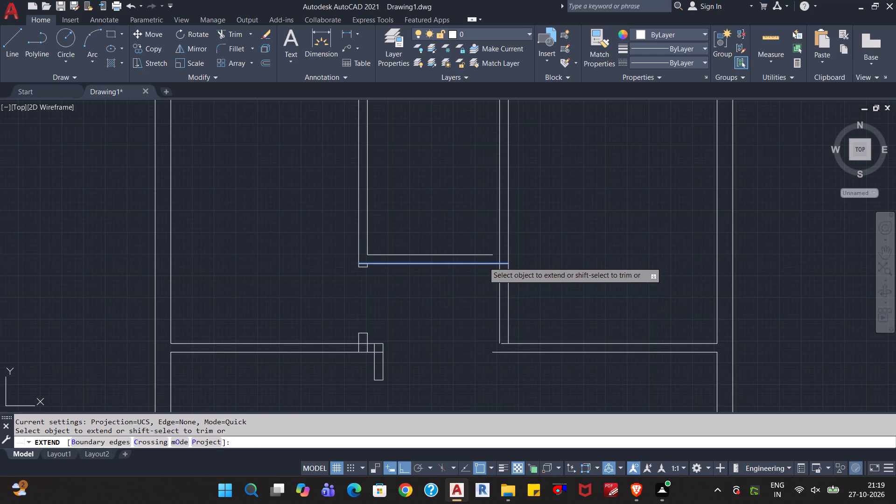
pyautogui.click(482, 250)
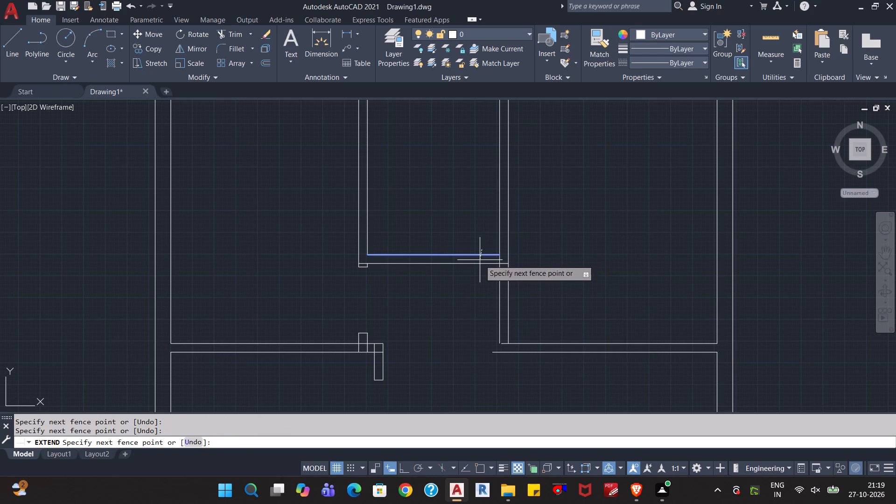
pyautogui.click(480, 260)
pyautogui.click(487, 250)
pyautogui.click(483, 259)
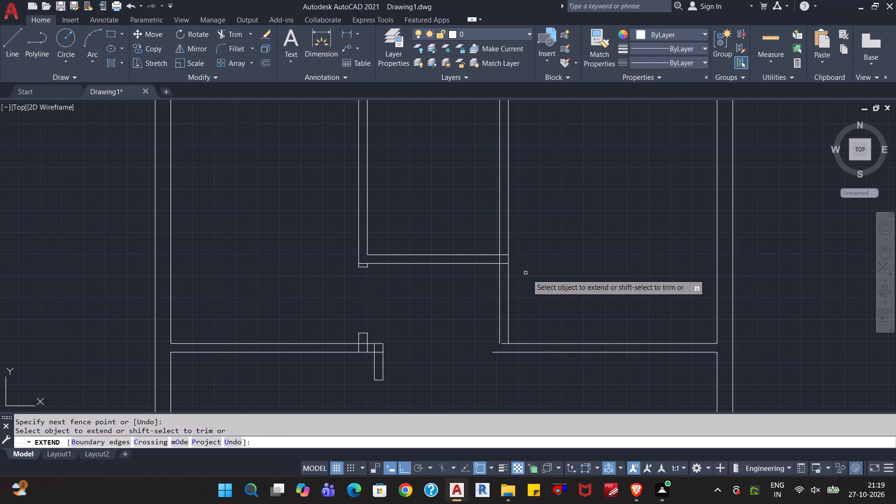
# Extend the right room's lower wall line to the new partition's near line, and both partition lines down to the wall's bottom line.
pyautogui.click(503, 343)
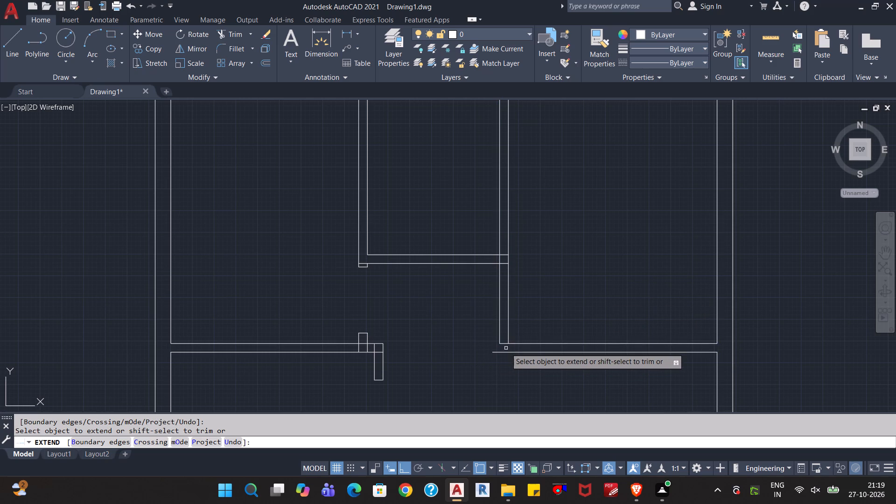
pyautogui.click(499, 328)
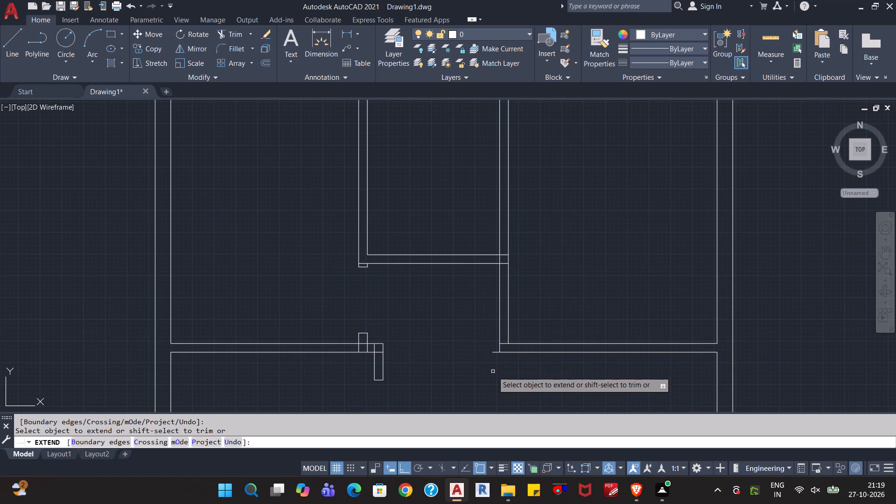
pyautogui.click(509, 335)
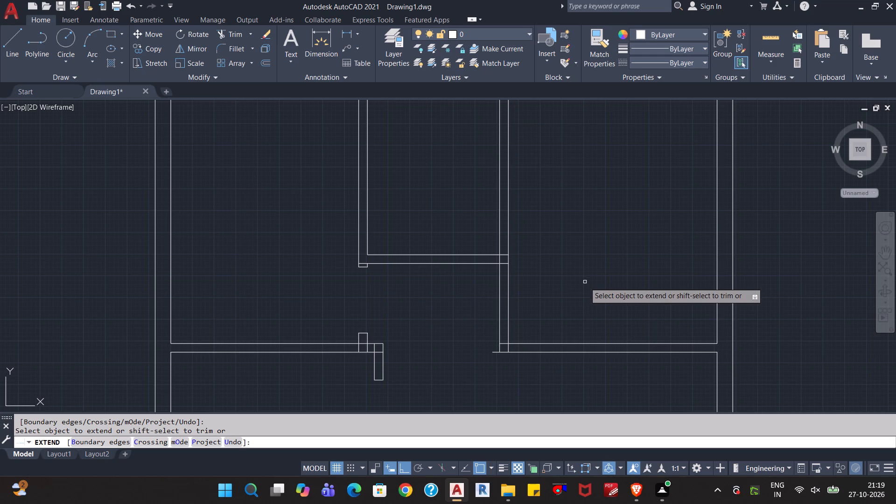
pyautogui.scroll(1, 584, 283)
pyautogui.scroll(-1, 525, 323)
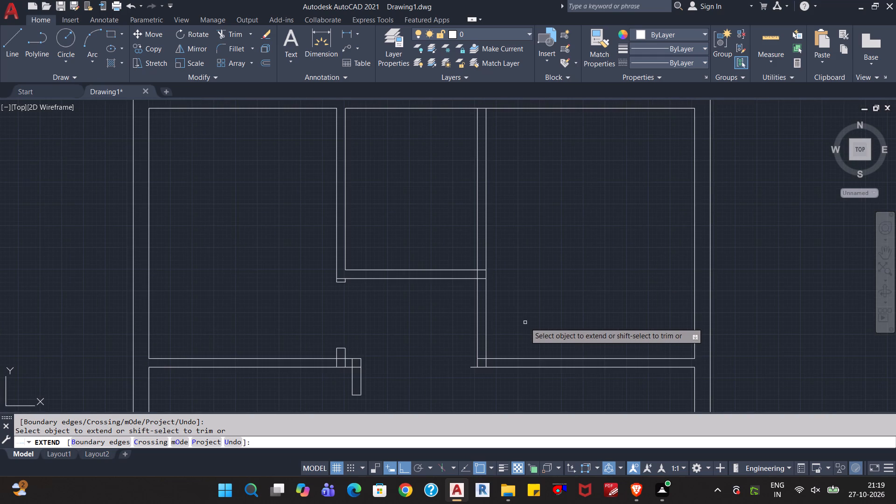
pyautogui.press('Escape')
pyautogui.press('Escape')
# Extend the short 2" jamb line below the left partition across to the far line of the new right partition.
pyautogui.write('ex')
pyautogui.press('Return')
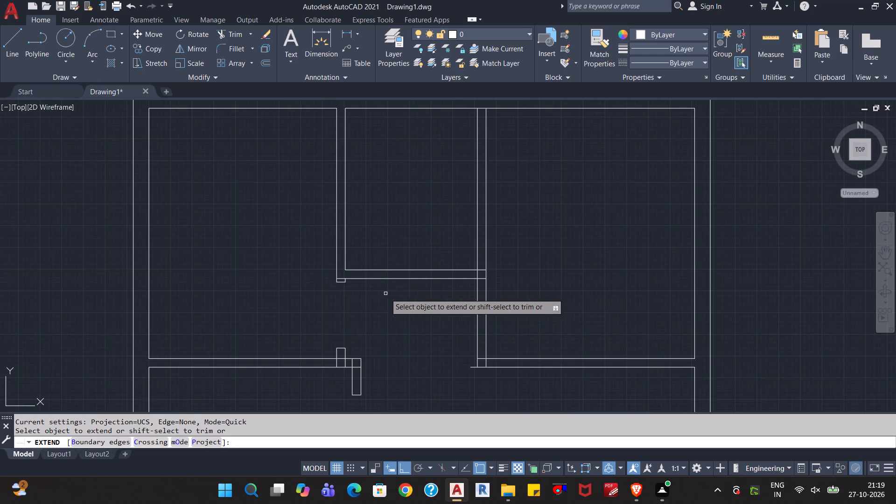
pyautogui.click(343, 282)
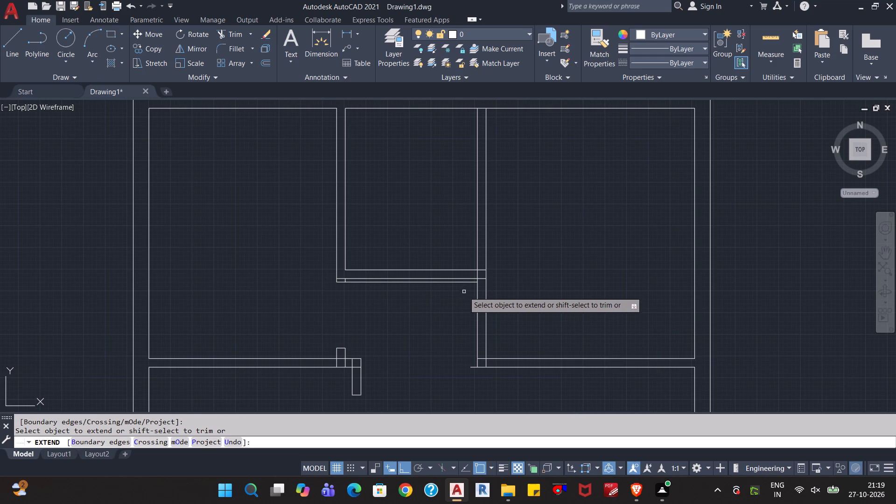
pyautogui.click(476, 282)
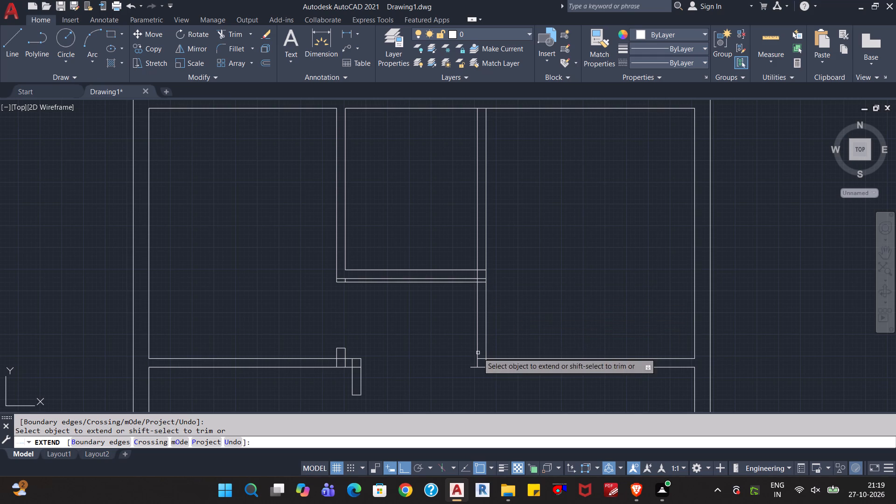
# Trim the overhanging end of the right room's bottom wall line at the new partition.
pyautogui.keyDown('shift'); pyautogui.click(474, 367); pyautogui.keyUp('shift')
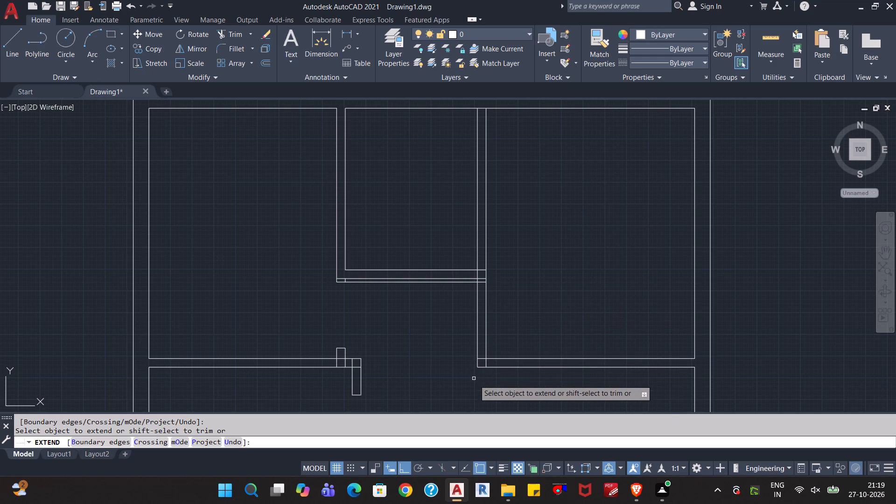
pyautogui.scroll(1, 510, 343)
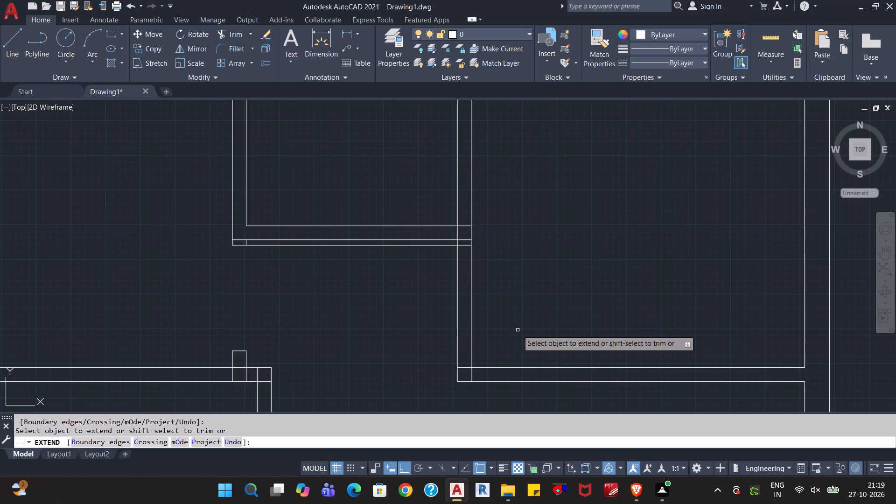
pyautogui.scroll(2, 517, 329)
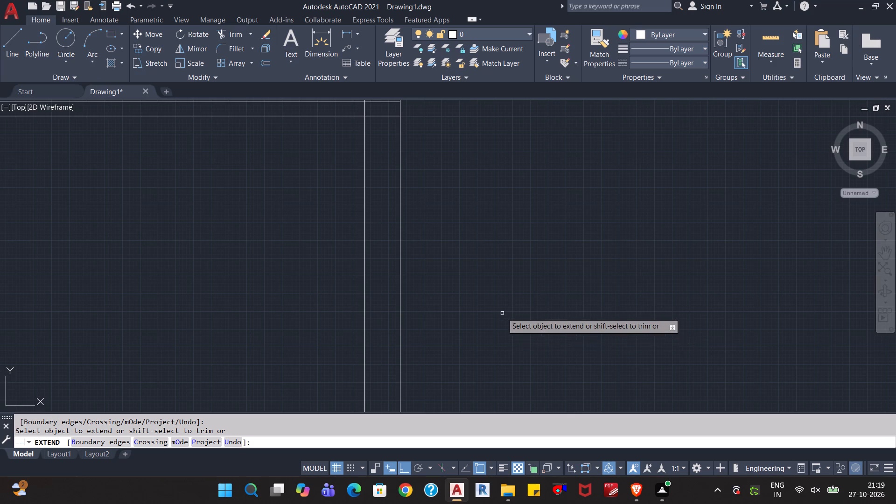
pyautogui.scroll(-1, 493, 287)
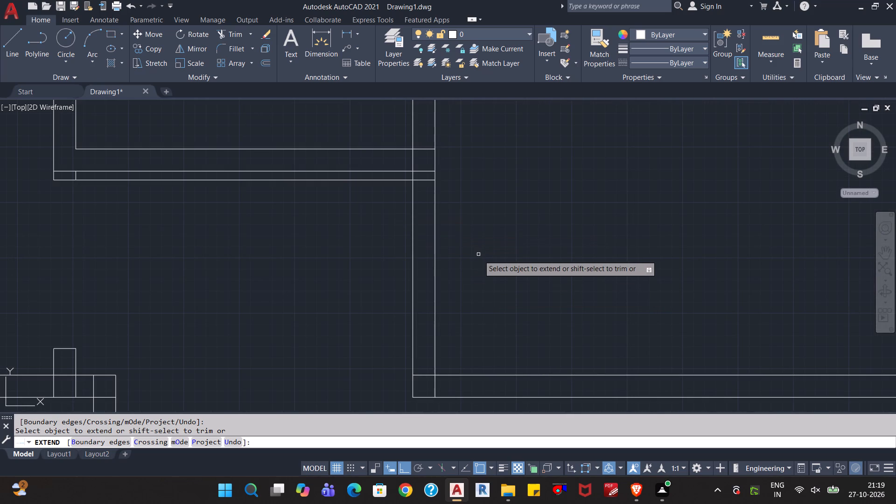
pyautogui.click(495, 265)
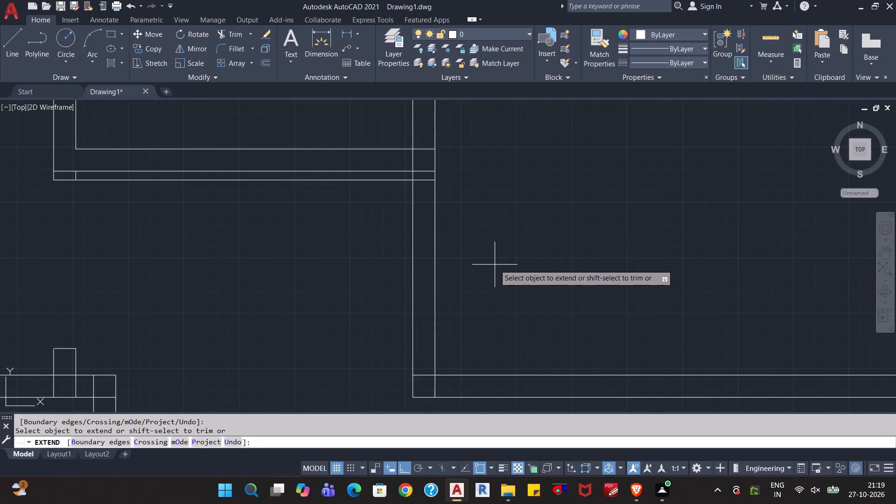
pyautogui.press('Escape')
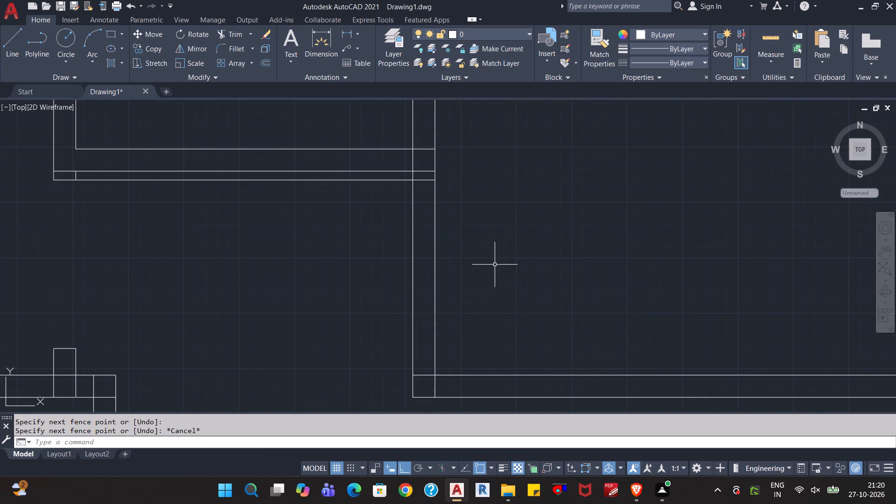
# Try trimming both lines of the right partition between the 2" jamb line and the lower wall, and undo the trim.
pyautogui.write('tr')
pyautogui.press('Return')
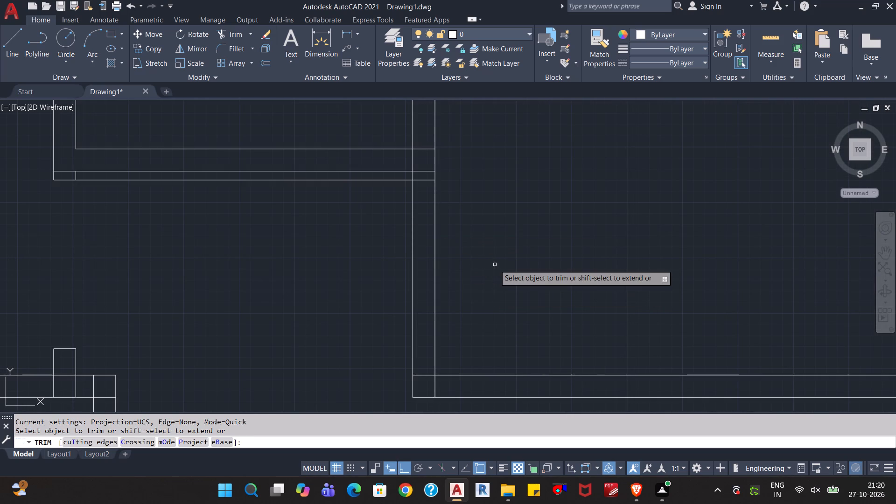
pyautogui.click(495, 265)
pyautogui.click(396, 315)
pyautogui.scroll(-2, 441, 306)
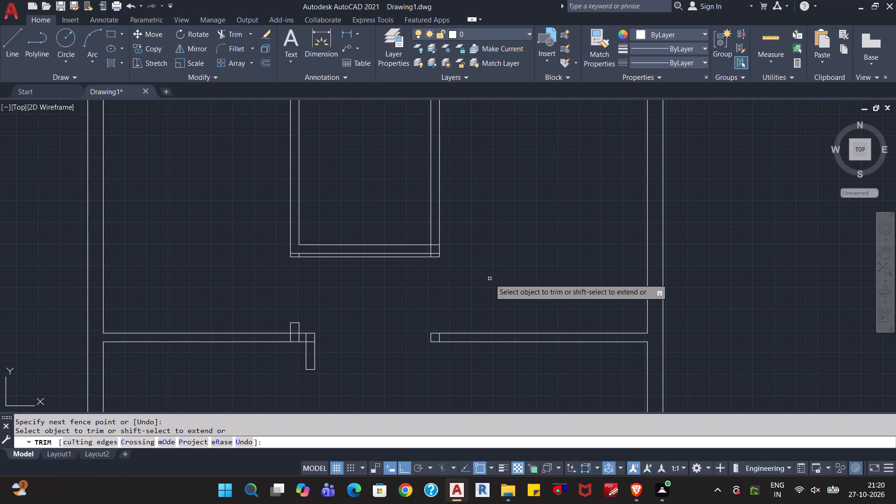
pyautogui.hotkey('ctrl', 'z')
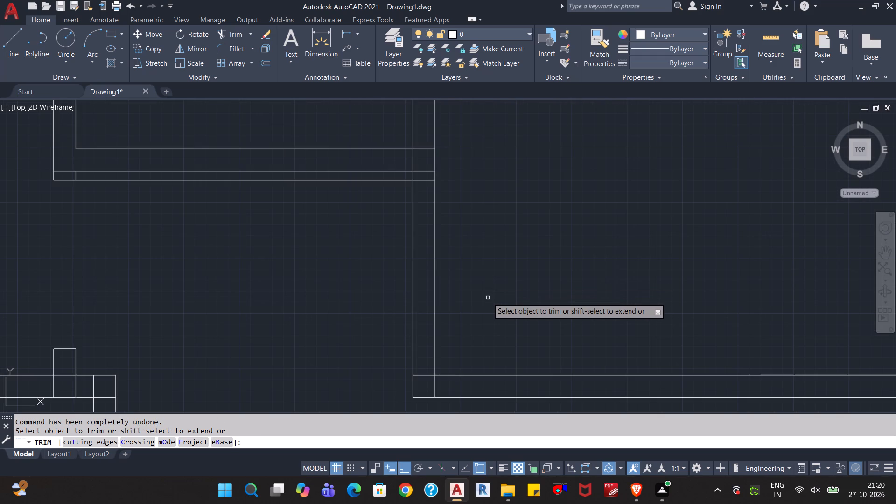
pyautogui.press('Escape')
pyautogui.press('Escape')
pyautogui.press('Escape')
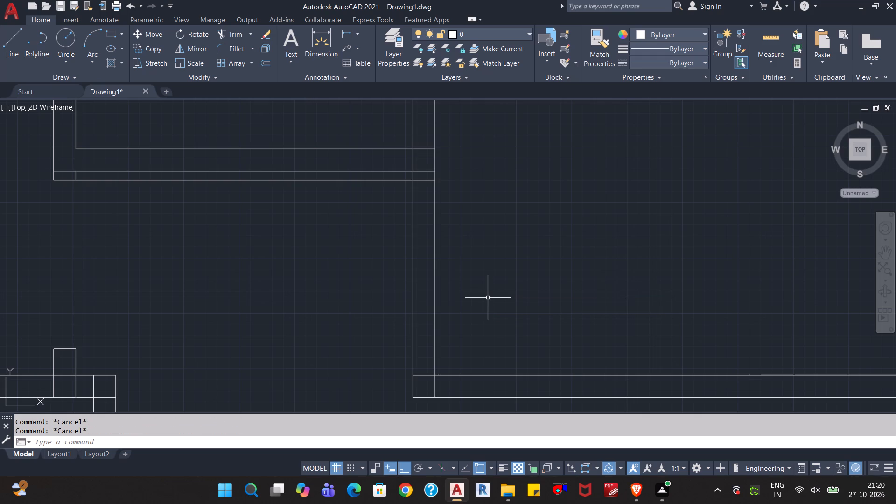
# Offset the upper line of the right room's bottom wall 6" upward into the room.
pyautogui.press('o')
pyautogui.press('Return')
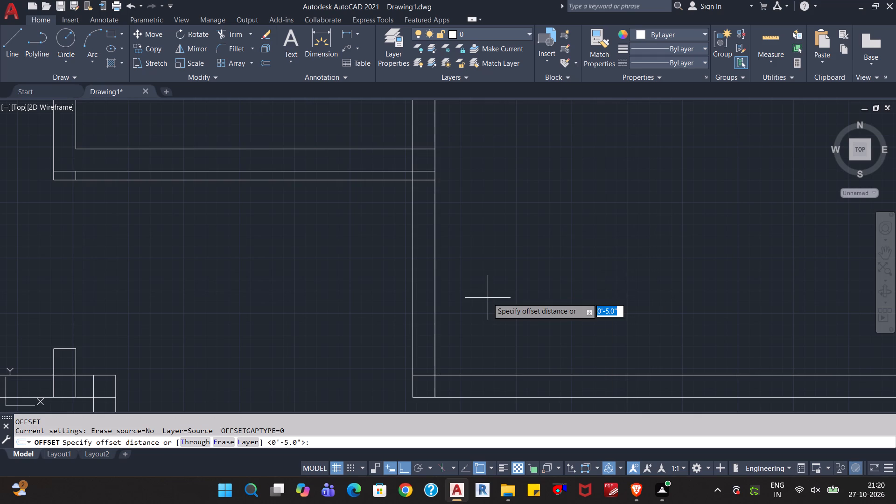
pyautogui.write('6"')
pyautogui.press('Return')
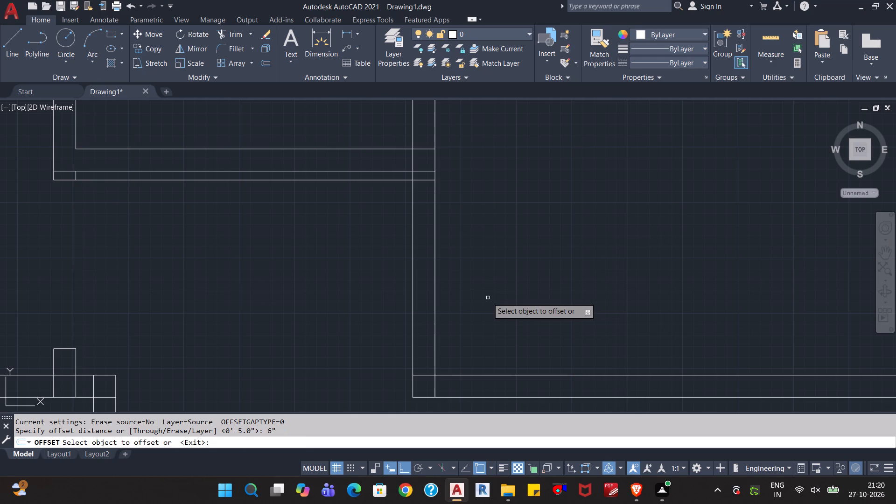
pyautogui.click(510, 376)
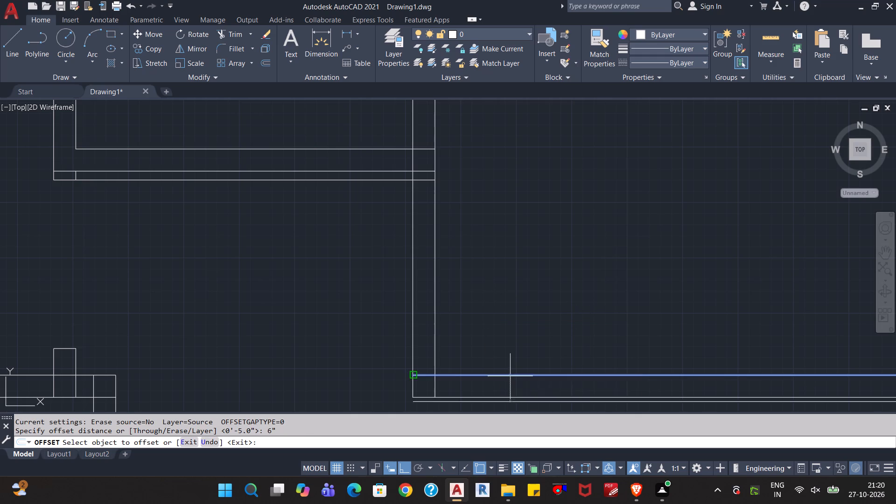
pyautogui.click(536, 311)
pyautogui.press('Escape')
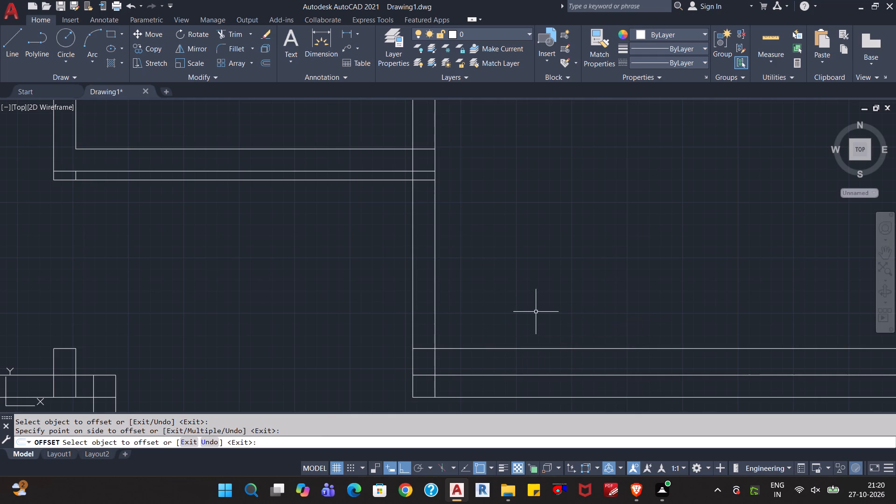
pyautogui.press('Escape')
pyautogui.press('Escape')
# Trim the right partition's lines between the two jamb lines to open the doorway, and the 2" jamb line between the vertical partitions.
pyautogui.scroll(-2, 473, 322)
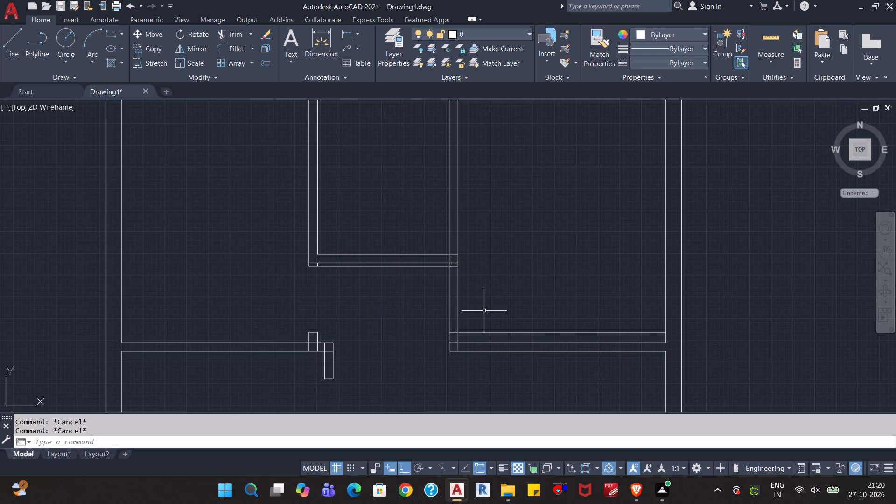
pyautogui.scroll(1, 492, 302)
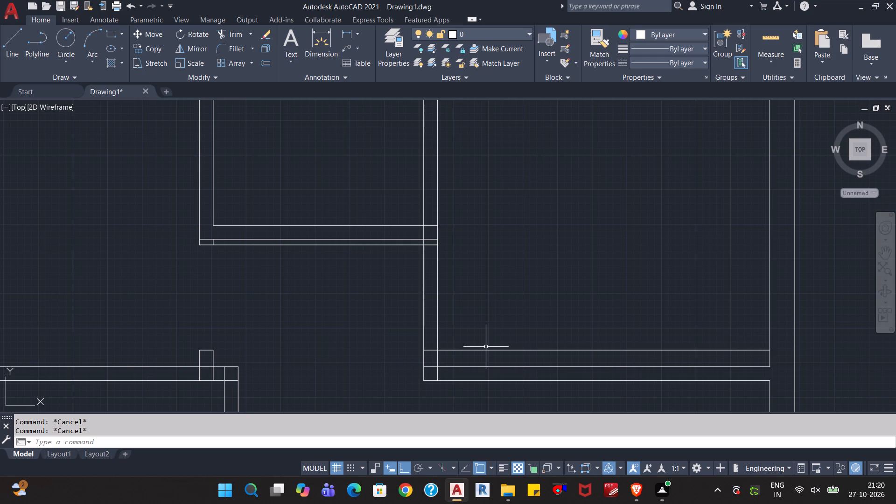
pyautogui.write('tr')
pyautogui.press('Return')
pyautogui.click(484, 297)
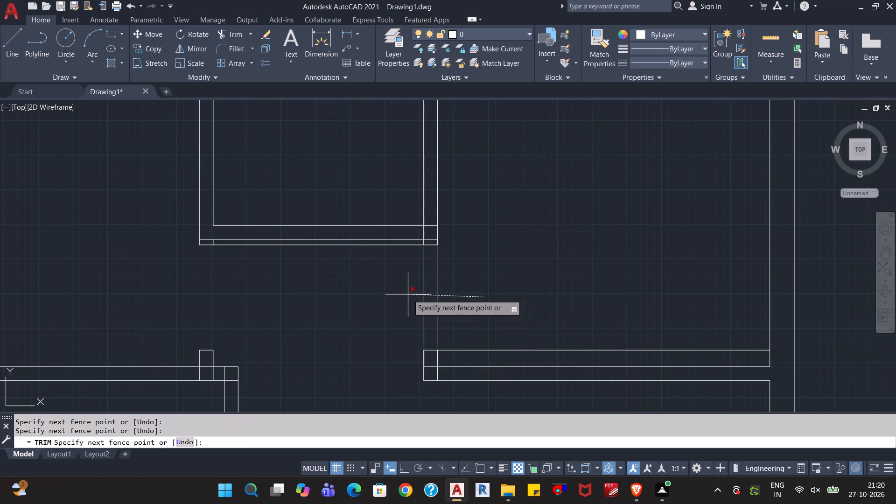
pyautogui.click(408, 294)
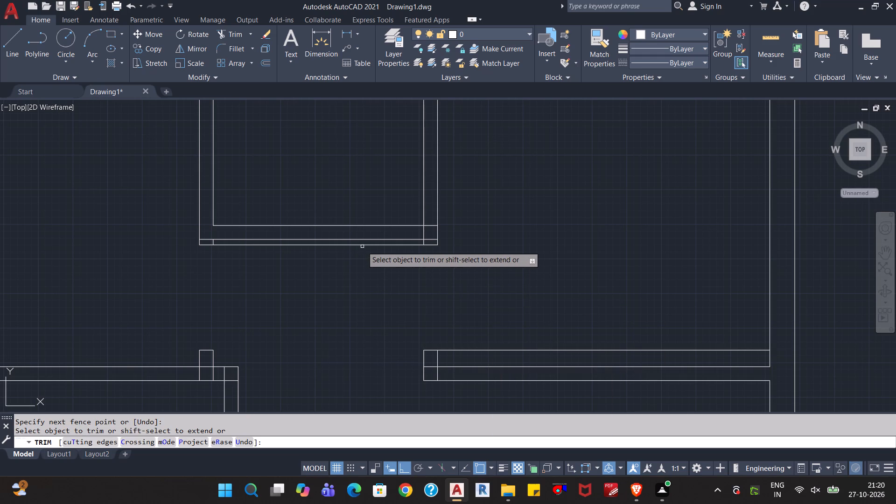
pyautogui.click(364, 244)
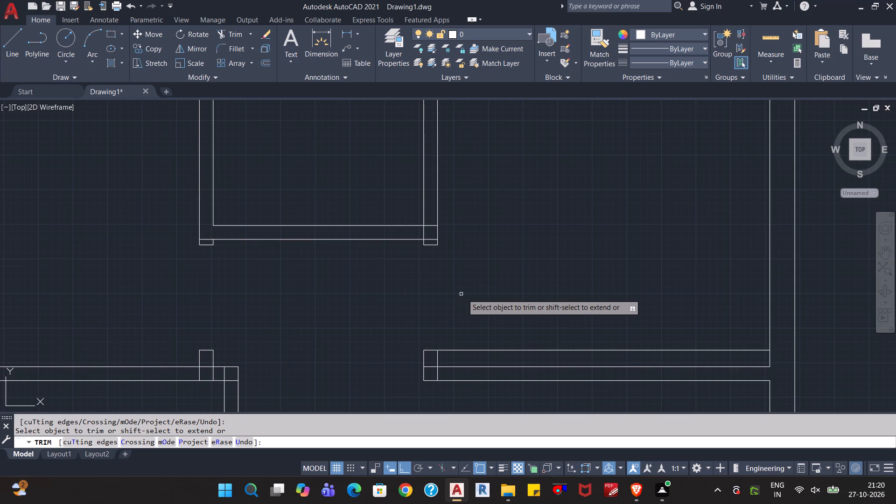
# Trim the 6" offset line back to the right partition's width and clear the wall lines crossing inside that jamb stub.
pyautogui.scroll(-1, 473, 293)
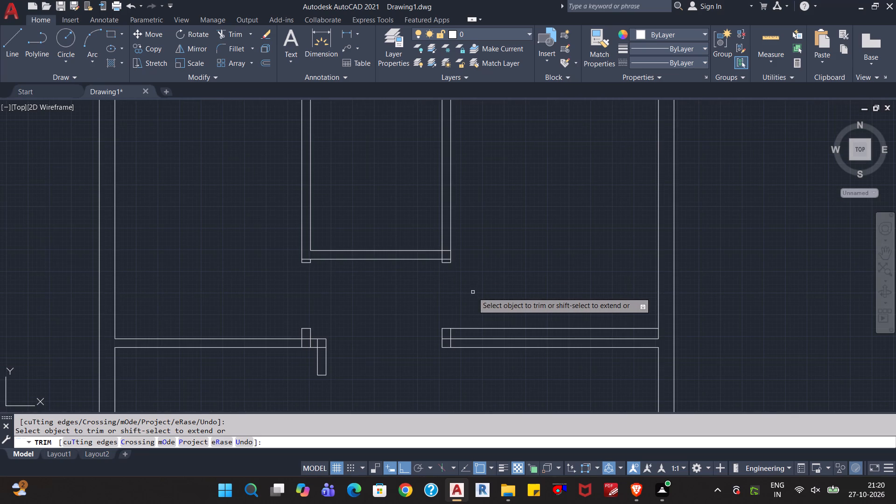
pyautogui.click(464, 330)
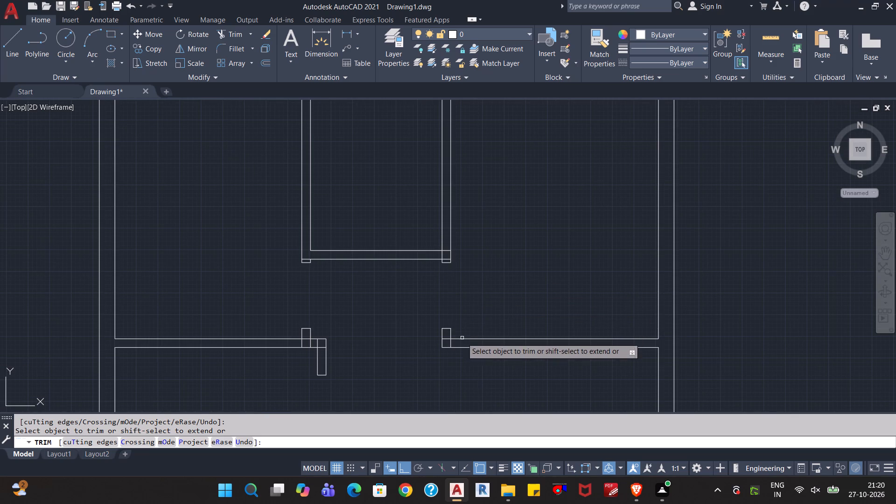
pyautogui.scroll(3, 462, 338)
pyautogui.moveTo(397, 331); pyautogui.dragTo(415, 367)
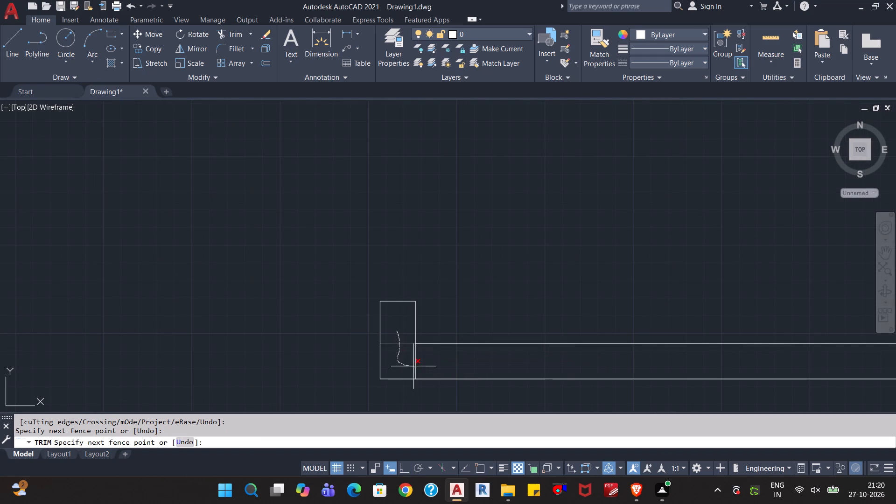
pyautogui.moveTo(415, 367); pyautogui.dragTo(424, 368)
# Trim the overlapping lines at the corner where the middle room's horizontal partition meets the right partition.
pyautogui.scroll(-2, 434, 363)
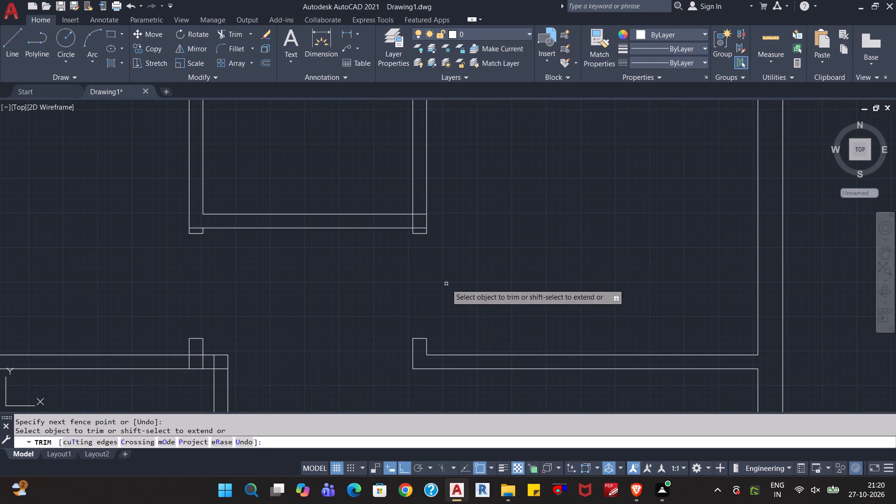
pyautogui.moveTo(401, 283); pyautogui.dragTo(406, 307, button='middle')
pyautogui.scroll(2, 431, 247)
pyautogui.moveTo(418, 211); pyautogui.dragTo(387, 240)
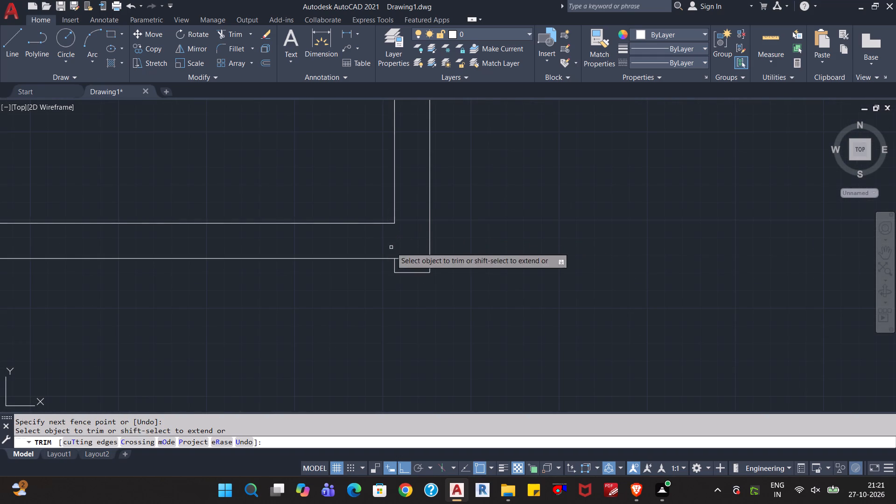
# Trim the top wall's inner line between the two lines of the right partition.
pyautogui.scroll(-3, 457, 250)
pyautogui.scroll(-2, 513, 243)
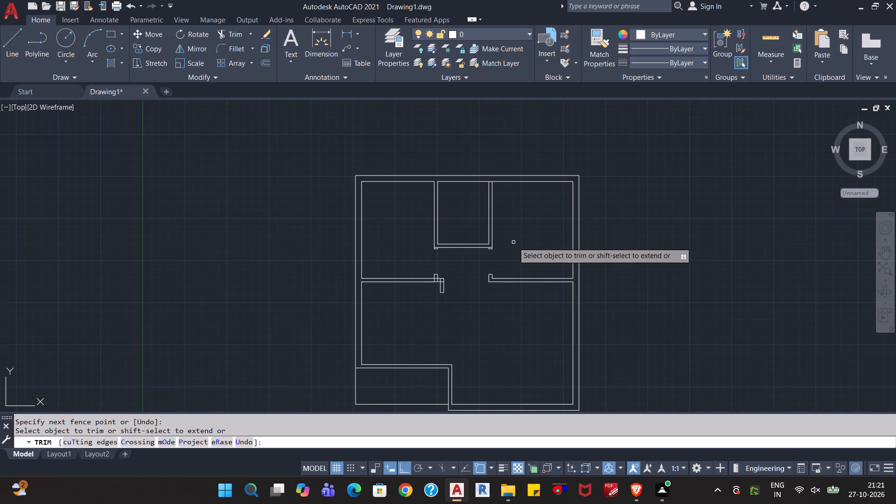
pyautogui.scroll(3, 499, 210)
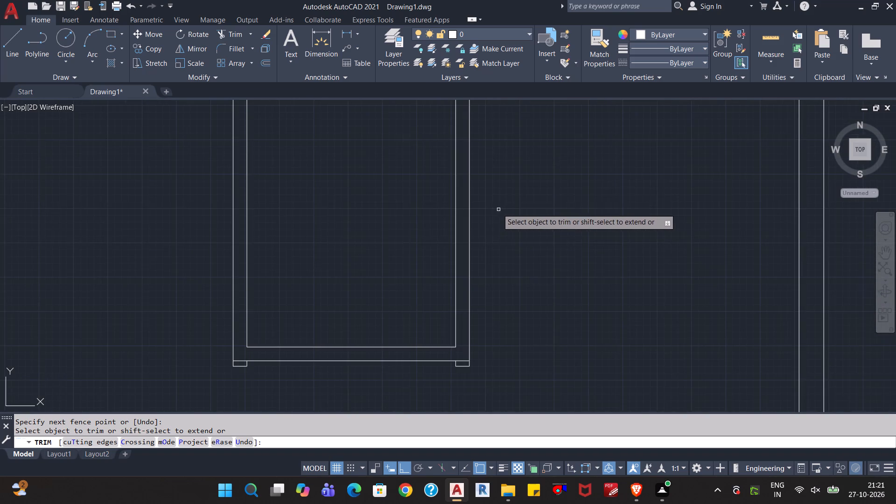
pyautogui.moveTo(499, 180); pyautogui.dragTo(501, 267, button='middle')
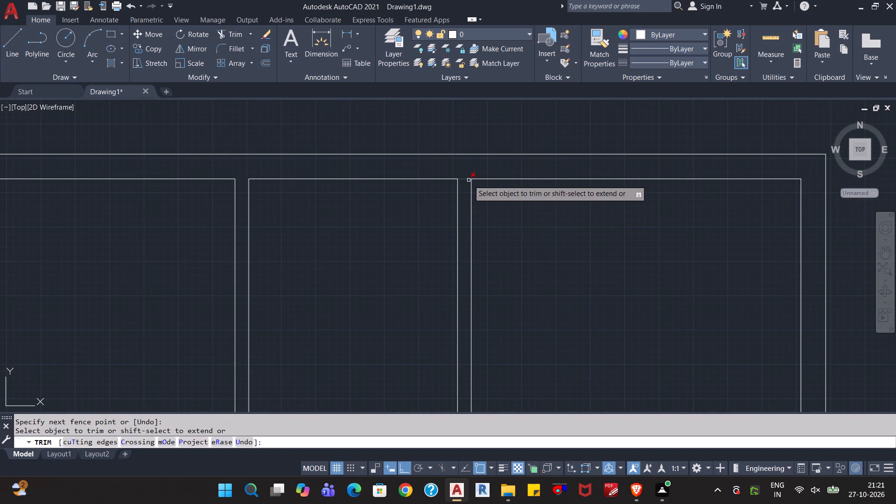
pyautogui.click(465, 178)
# Trim the crossing lines inside the left room's bottom wall at the jamb stub and the short downward wall piece.
pyautogui.scroll(-1, 542, 235)
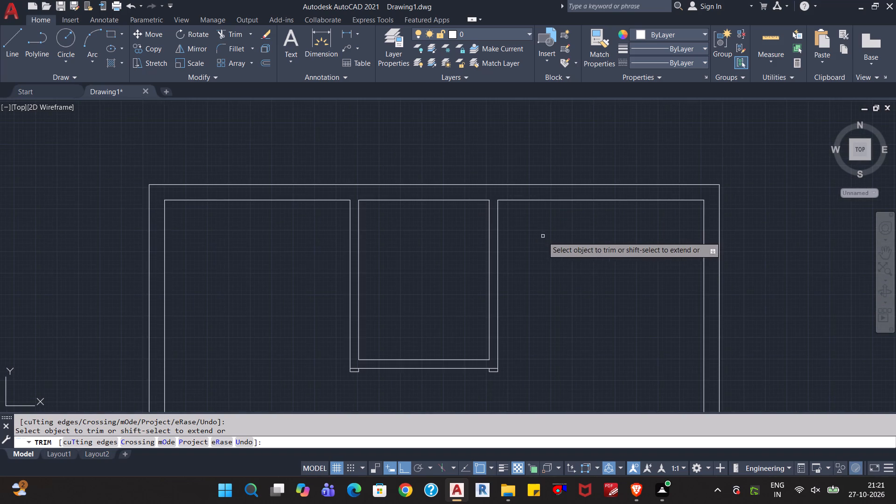
pyautogui.scroll(-2, 571, 261)
pyautogui.moveTo(569, 289); pyautogui.dragTo(589, 169, button='middle')
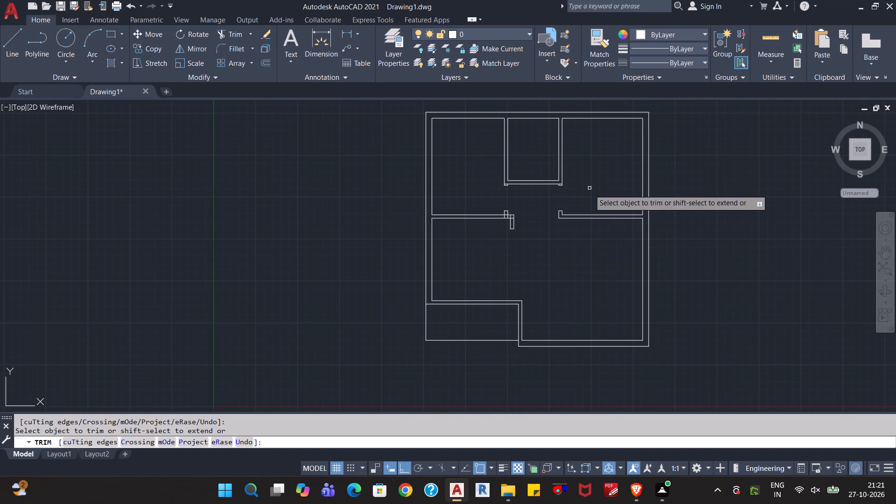
pyautogui.scroll(3, 543, 236)
pyautogui.scroll(1, 484, 220)
pyautogui.moveTo(484, 221); pyautogui.dragTo(491, 257, button='middle')
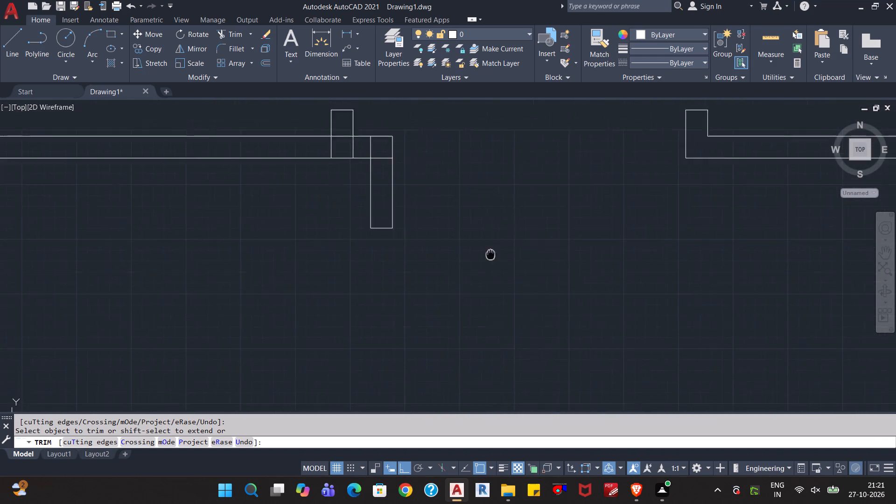
pyautogui.moveTo(491, 257); pyautogui.dragTo(498, 288, button='middle')
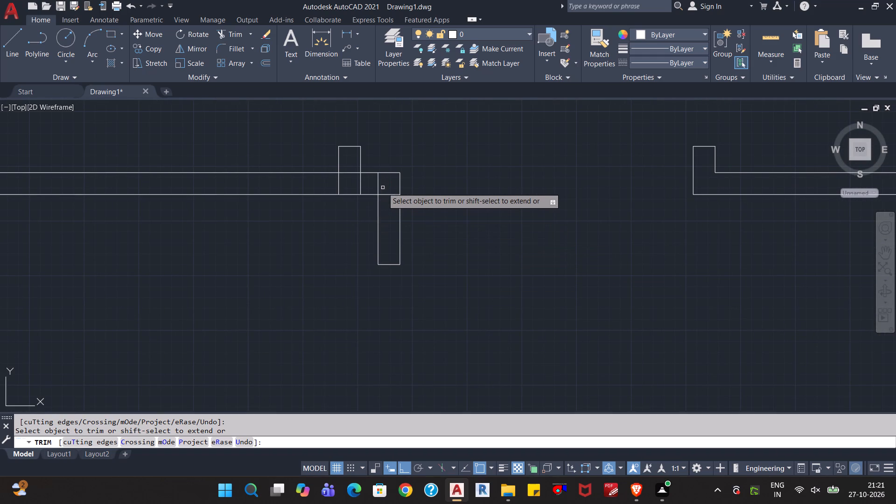
pyautogui.click(388, 183)
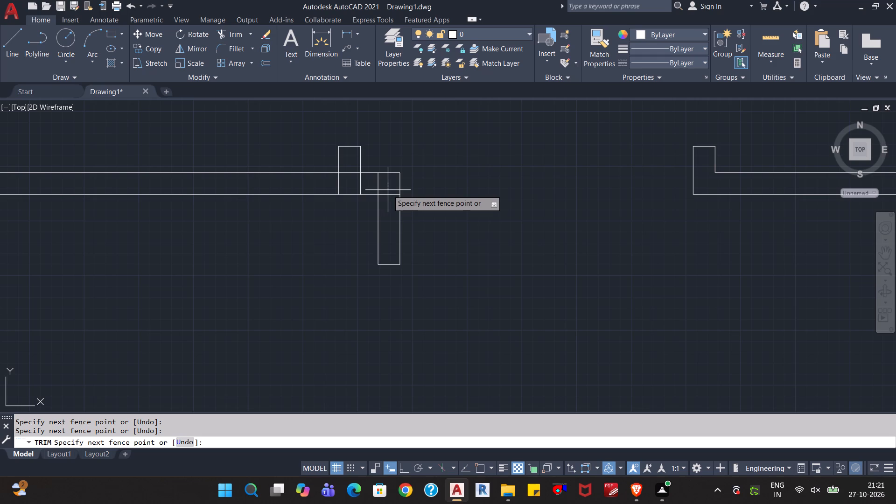
pyautogui.click(334, 188)
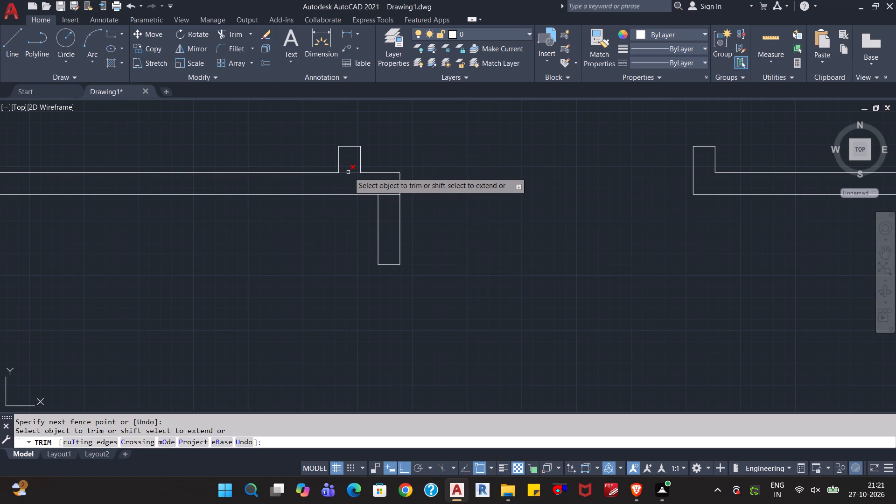
pyautogui.click(350, 171)
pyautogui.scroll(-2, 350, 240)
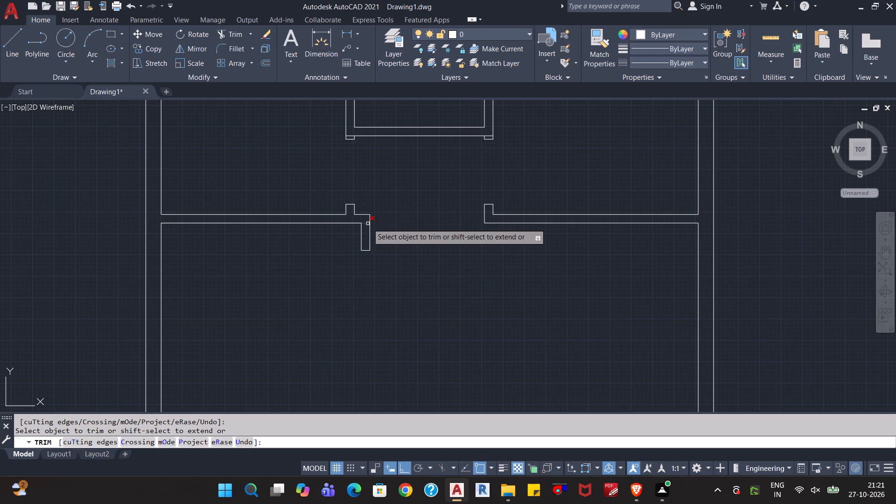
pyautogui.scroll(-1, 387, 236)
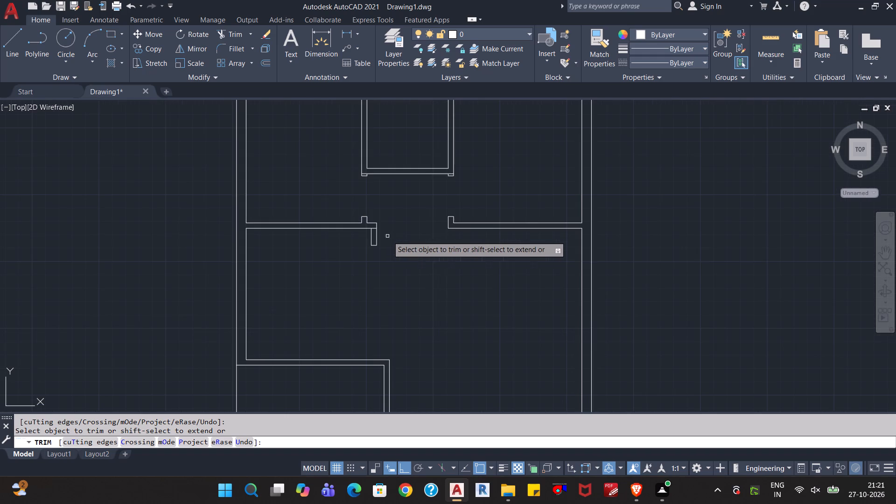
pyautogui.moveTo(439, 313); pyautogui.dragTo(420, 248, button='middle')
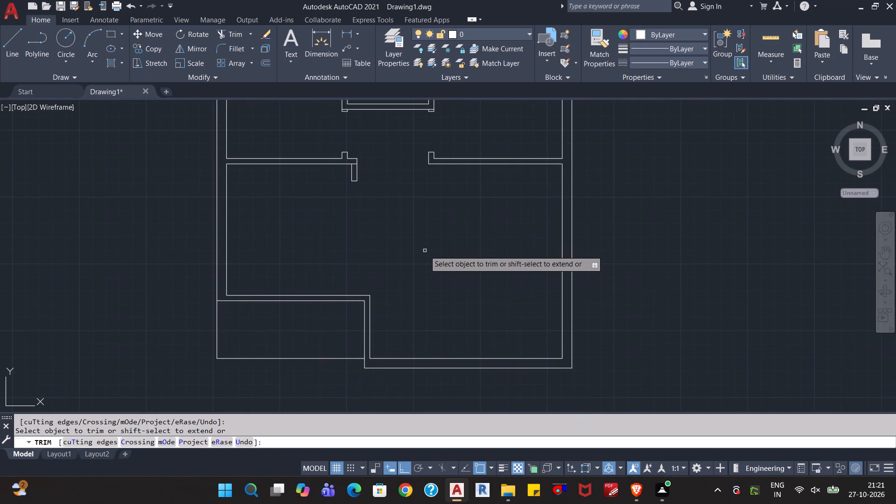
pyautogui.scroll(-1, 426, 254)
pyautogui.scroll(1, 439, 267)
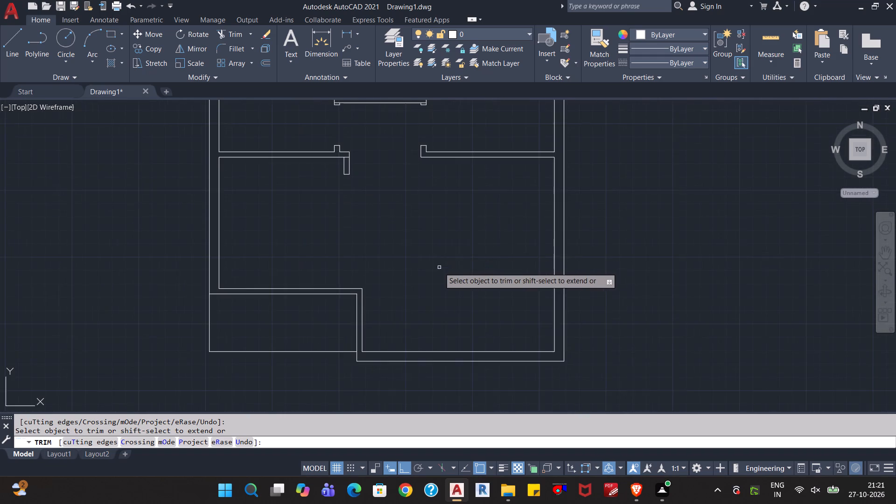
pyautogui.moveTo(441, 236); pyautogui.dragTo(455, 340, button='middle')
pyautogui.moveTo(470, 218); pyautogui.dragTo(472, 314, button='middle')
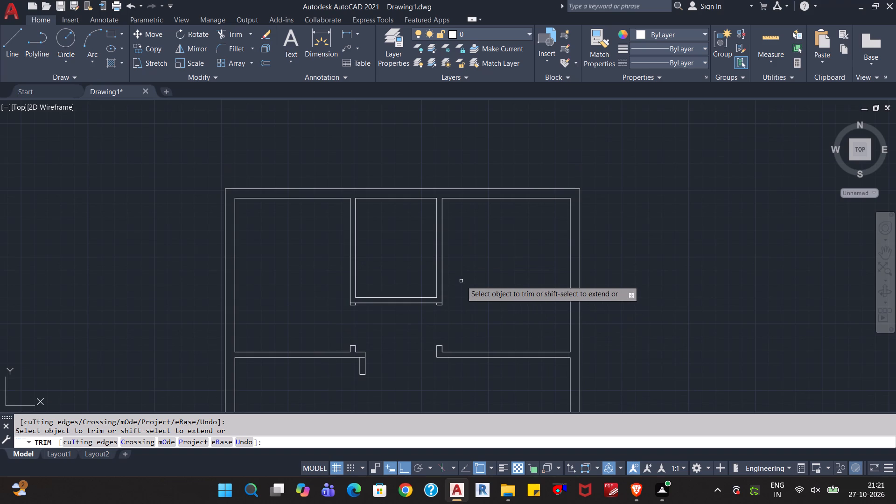
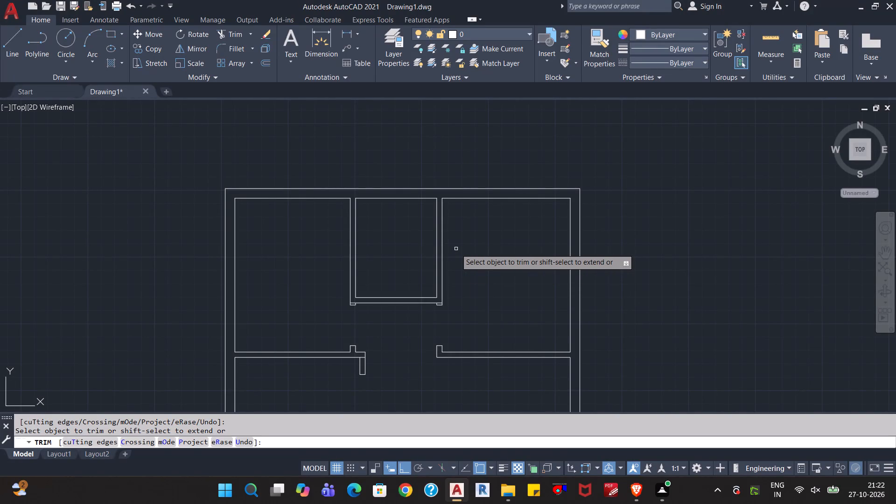
# Draw a three-sided outline 3'3" deep and 16'2" wide below the plan's lowest wall, joining its two outer corners.
pyautogui.press('Escape')
pyautogui.press('Escape')
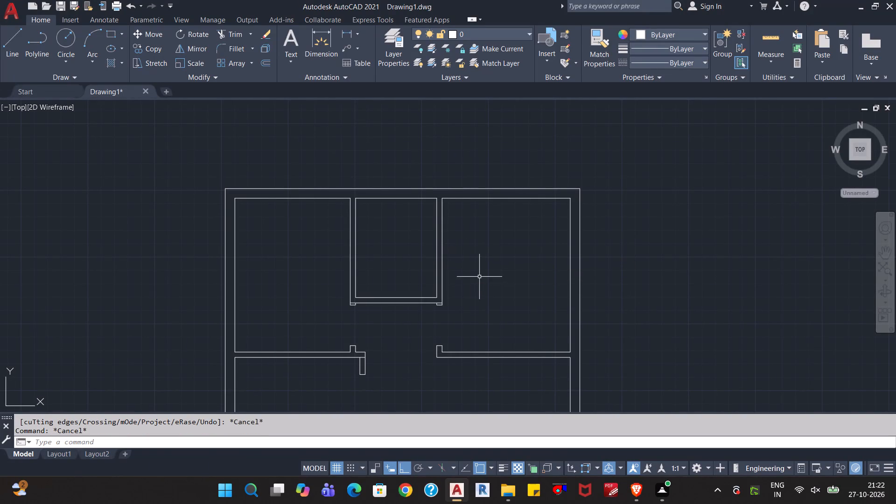
pyautogui.moveTo(479, 276); pyautogui.dragTo(478, 226, button='middle')
pyautogui.scroll(-1, 477, 225)
pyautogui.moveTo(495, 236); pyautogui.dragTo(505, 196, button='middle')
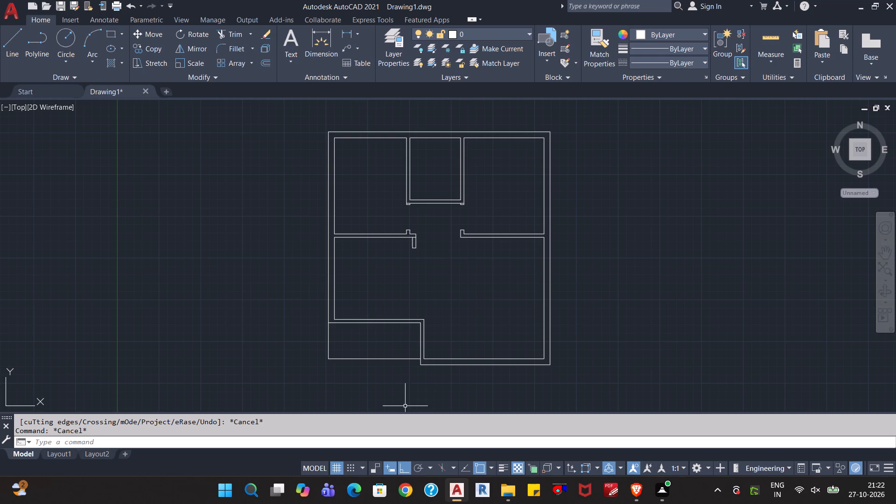
pyautogui.moveTo(476, 323); pyautogui.dragTo(469, 278, button='middle')
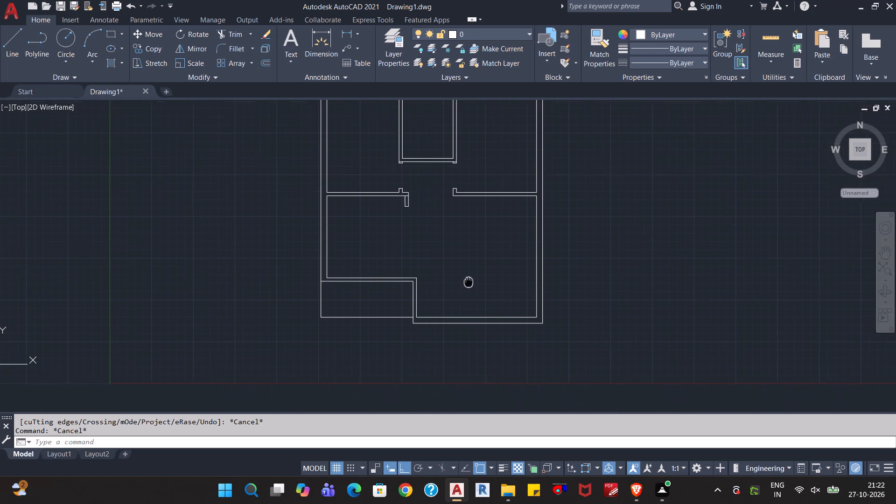
pyautogui.moveTo(469, 278); pyautogui.dragTo(463, 254, button='middle')
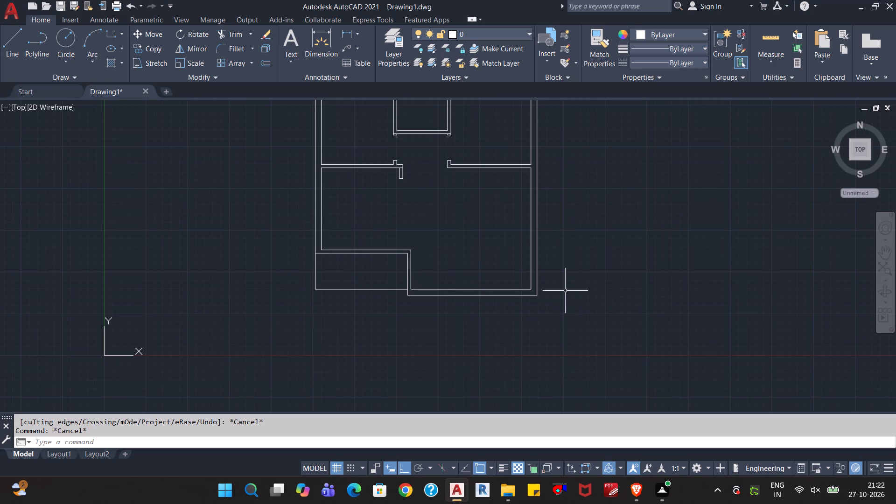
pyautogui.click(13, 45)
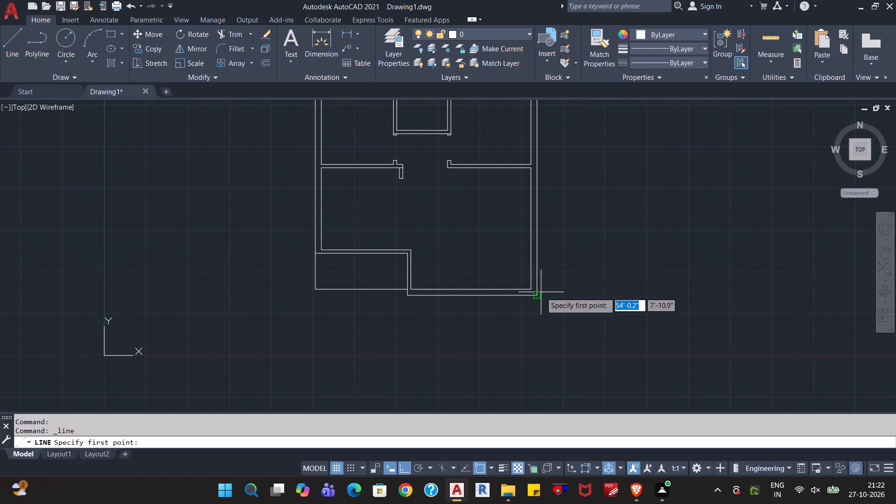
pyautogui.click(536, 290)
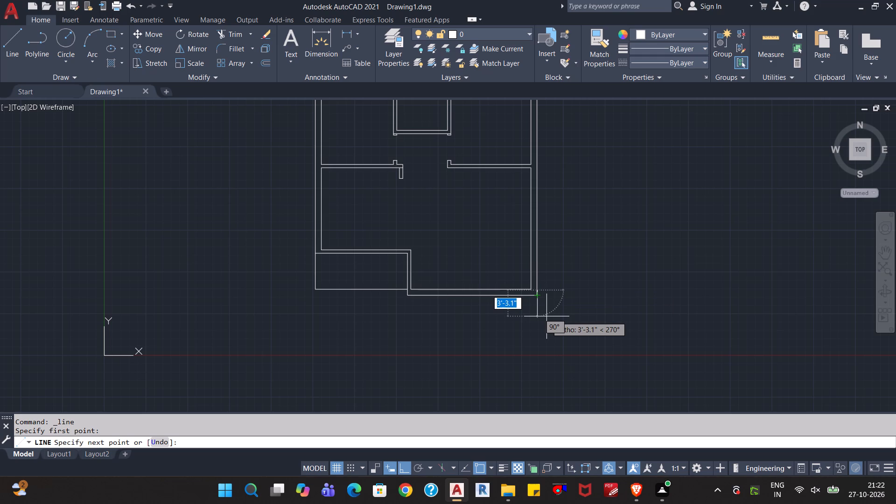
pyautogui.write("3'")
pyautogui.press('3')
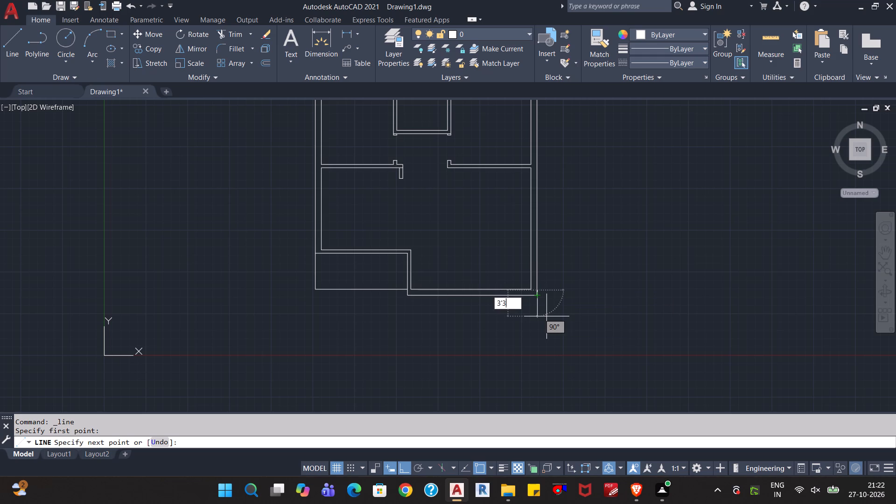
pyautogui.hotkey('shift', '"')
pyautogui.press('Return')
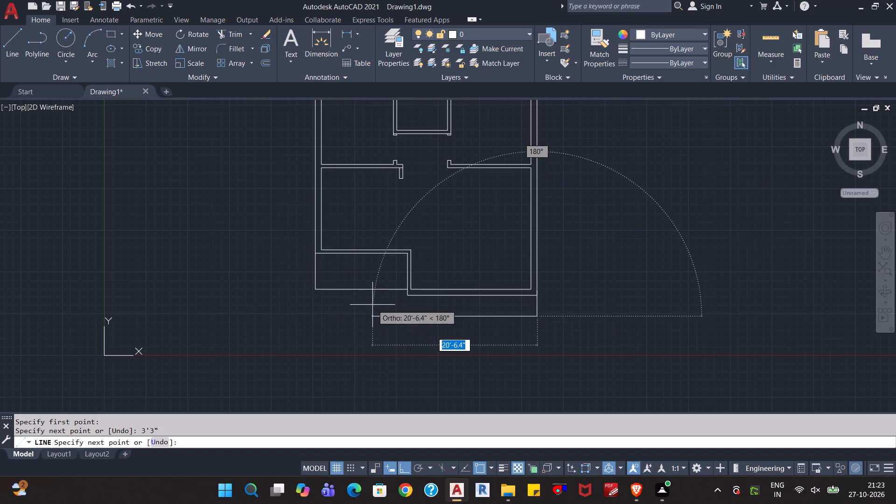
pyautogui.click(409, 316)
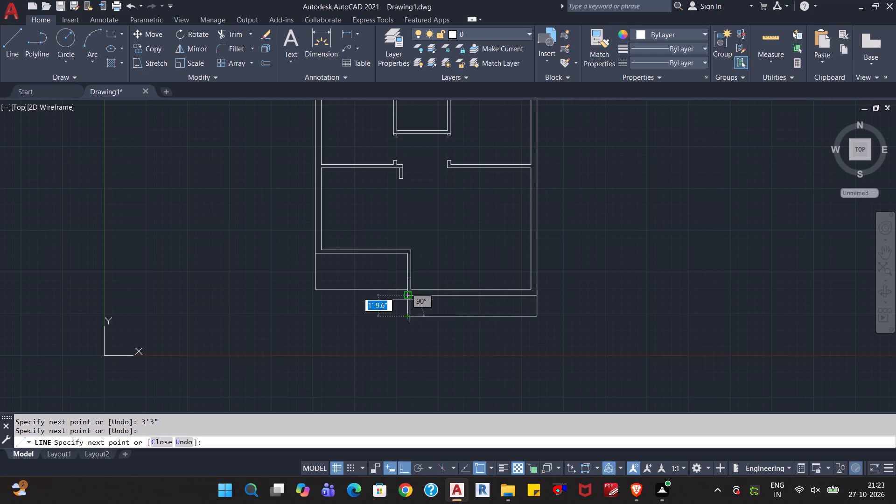
pyautogui.click(409, 296)
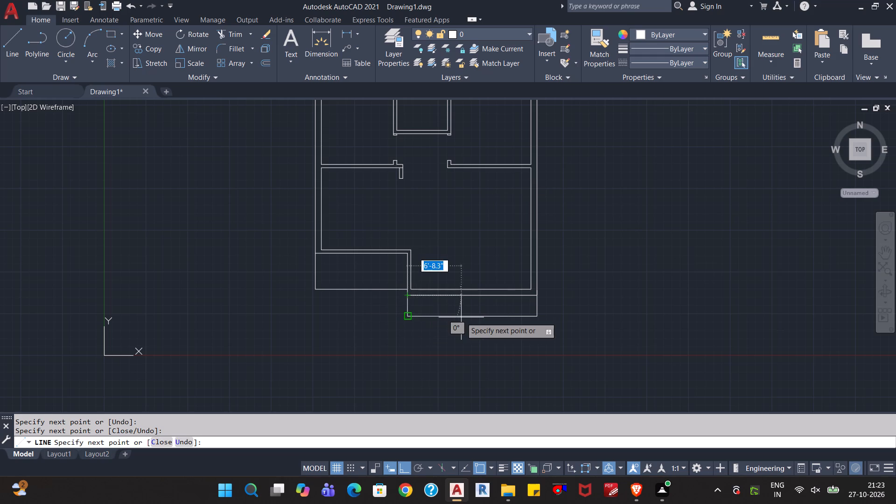
pyautogui.press('Escape')
pyautogui.press('Escape')
pyautogui.scroll(-1, 476, 348)
pyautogui.scroll(1, 476, 348)
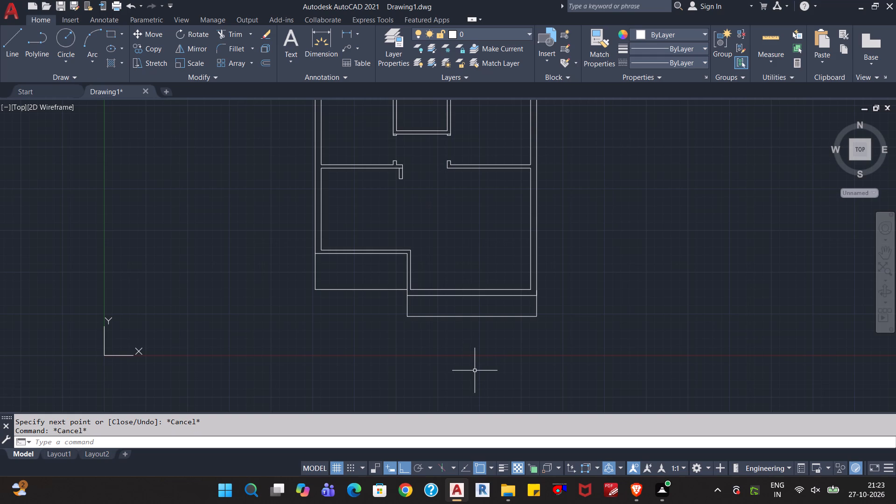
# Offset the new outline's bottom line inward by about 4" using the Through option.
pyautogui.scroll(1, 473, 368)
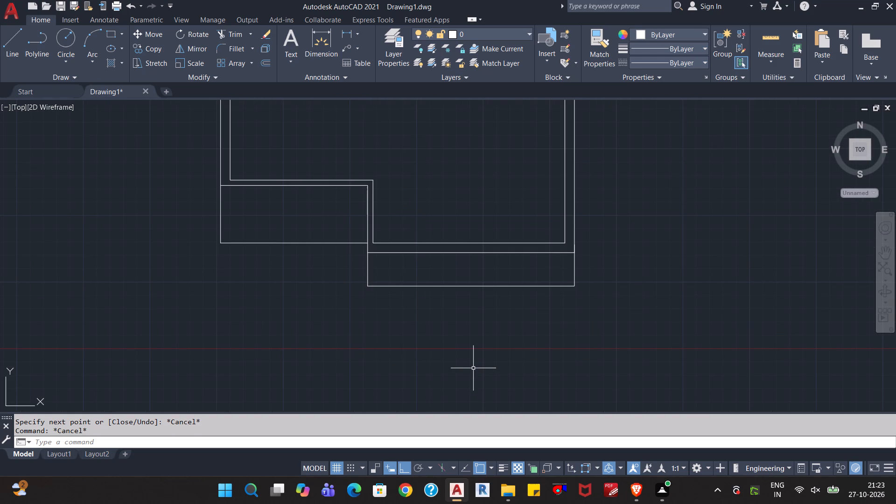
pyautogui.press('o')
pyautogui.press('Return')
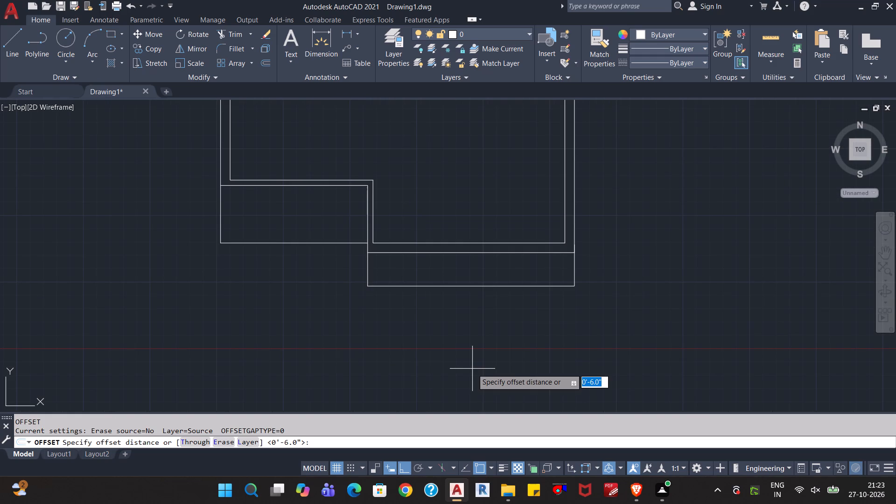
pyautogui.press('t')
pyautogui.press('Return')
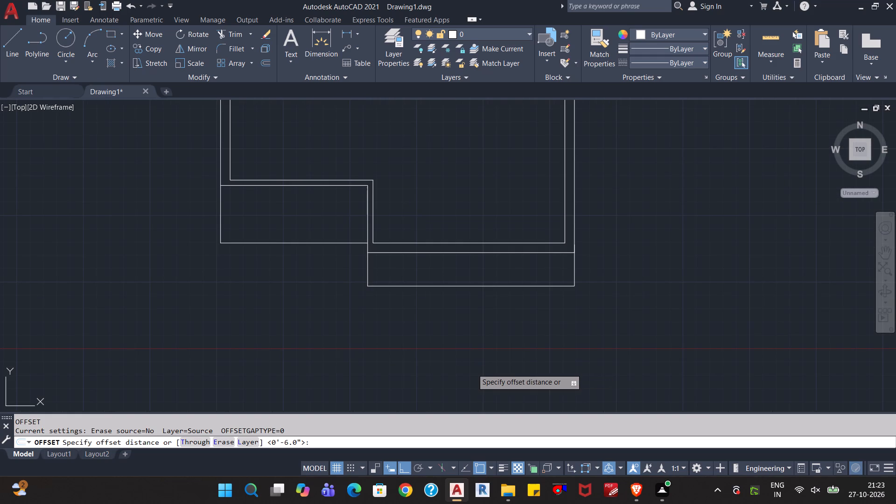
pyautogui.click(447, 285)
pyautogui.scroll(2, 448, 283)
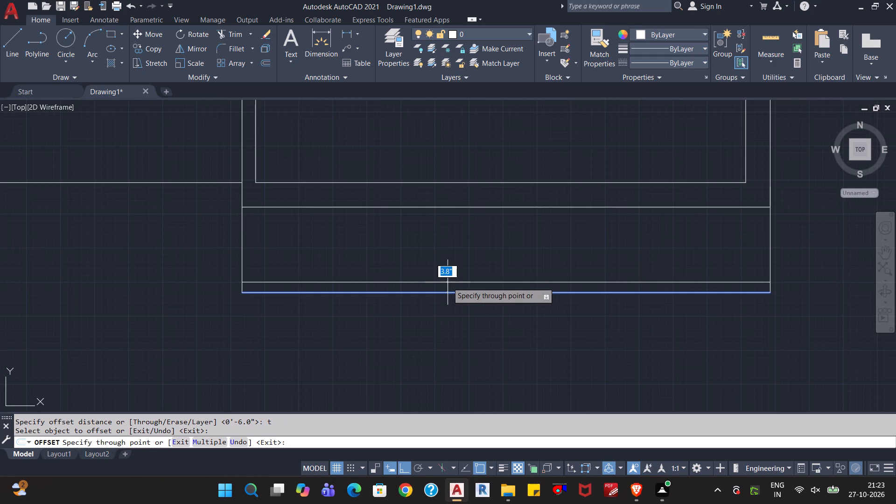
pyautogui.click(443, 284)
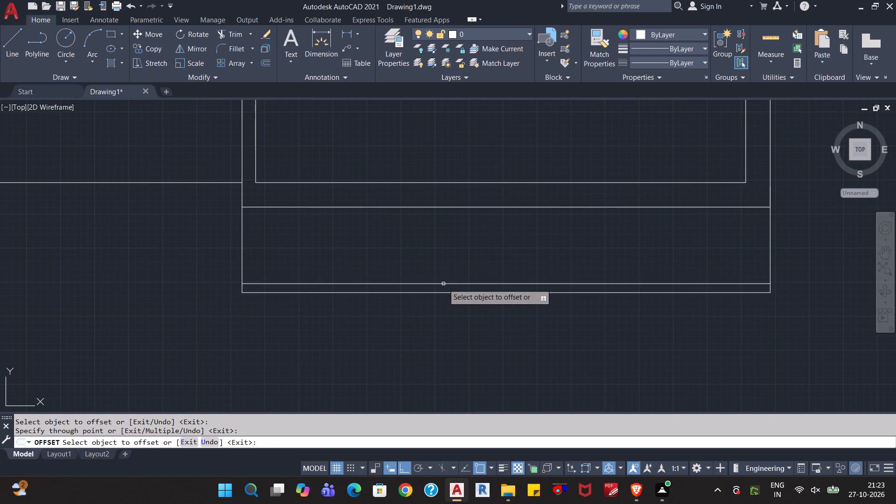
pyautogui.scroll(-2, 489, 329)
pyautogui.scroll(-2, 566, 335)
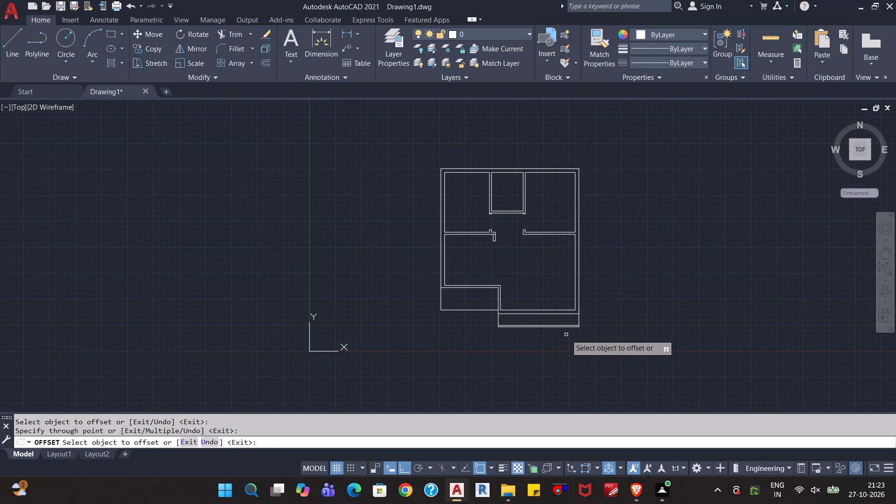
pyautogui.press('Escape')
pyautogui.press('Escape')
pyautogui.press('Escape')
# Examine the whole floor plan, including the upper rooms, central doorway jambs, stepped lower wall and the new front strip.
pyautogui.scroll(2, 566, 334)
pyautogui.moveTo(529, 225); pyautogui.dragTo(545, 308, button='middle')
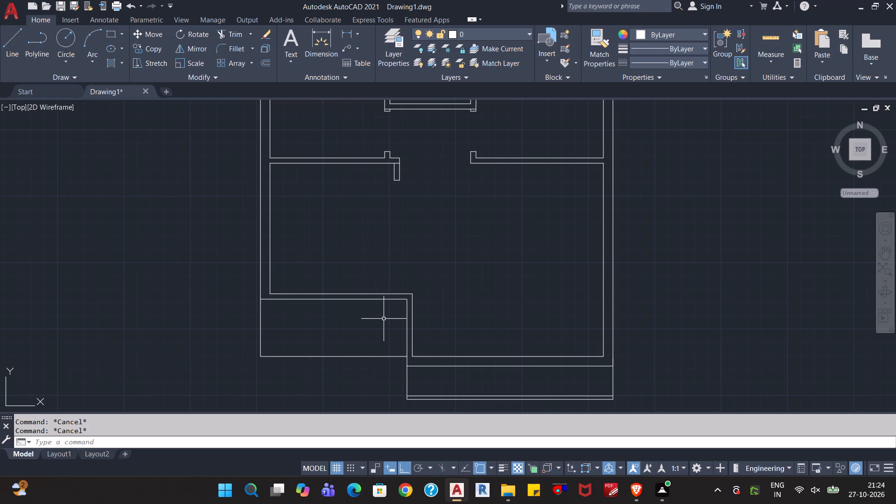
pyautogui.moveTo(454, 194); pyautogui.dragTo(452, 324, button='middle')
pyautogui.scroll(1, 452, 324)
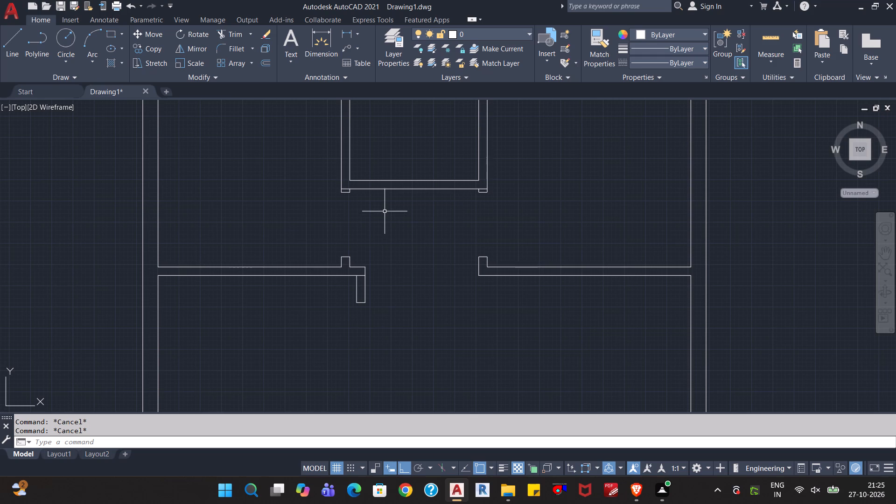
pyautogui.scroll(-2, 390, 212)
pyautogui.scroll(1, 465, 210)
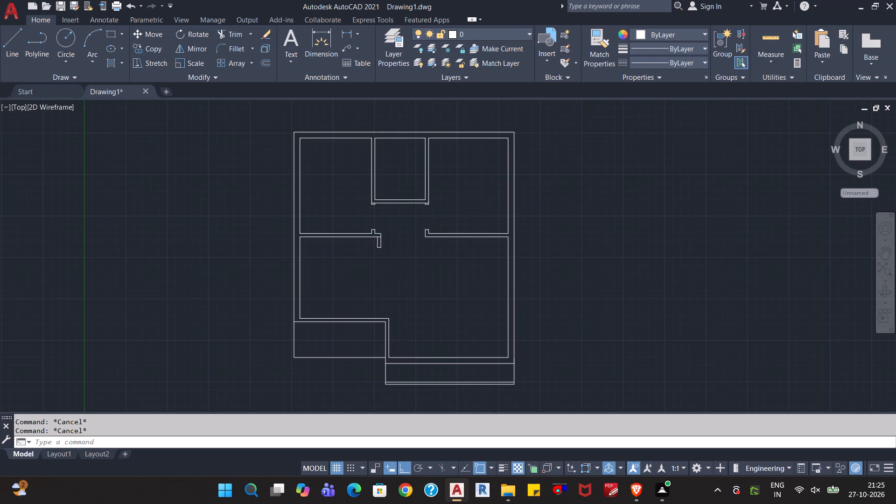
pyautogui.moveTo(449, 210); pyautogui.dragTo(485, 181, button='middle')
pyautogui.scroll(1, 431, 238)
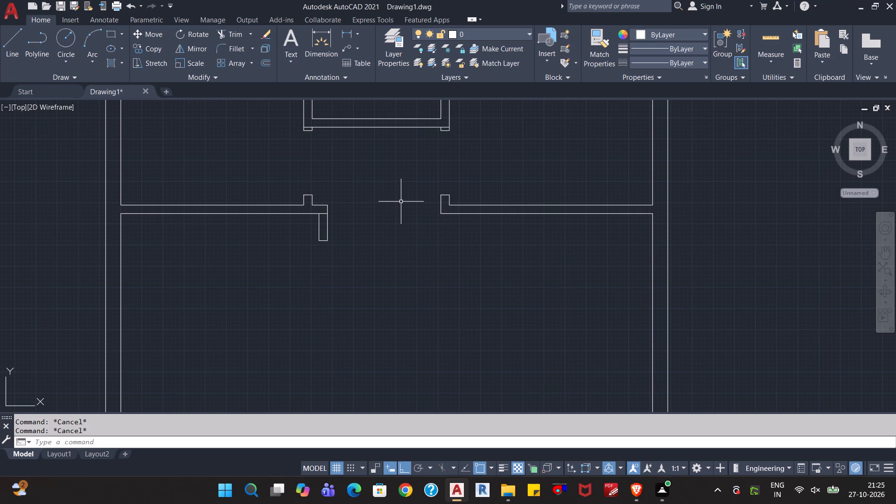
pyautogui.scroll(-2, 401, 201)
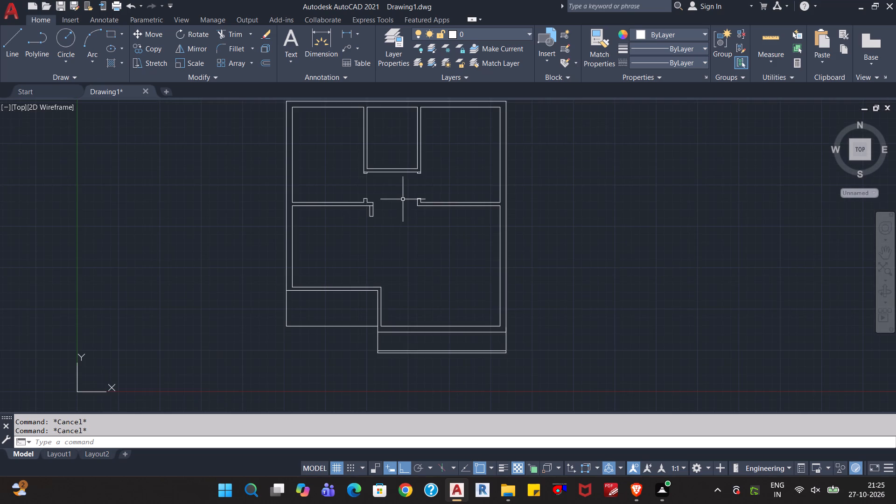
pyautogui.moveTo(403, 199); pyautogui.dragTo(403, 271, button='middle')
pyautogui.moveTo(411, 324); pyautogui.dragTo(409, 295, button='middle')
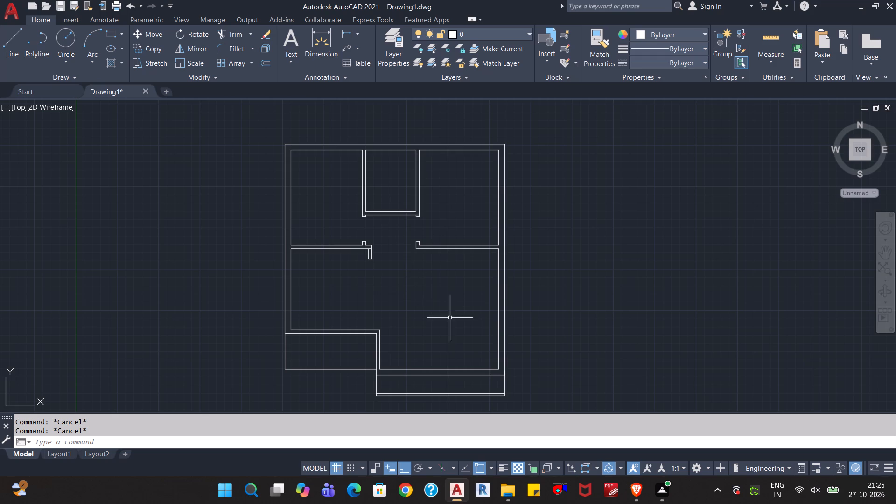
pyautogui.moveTo(418, 292); pyautogui.dragTo(412, 277, button='middle')
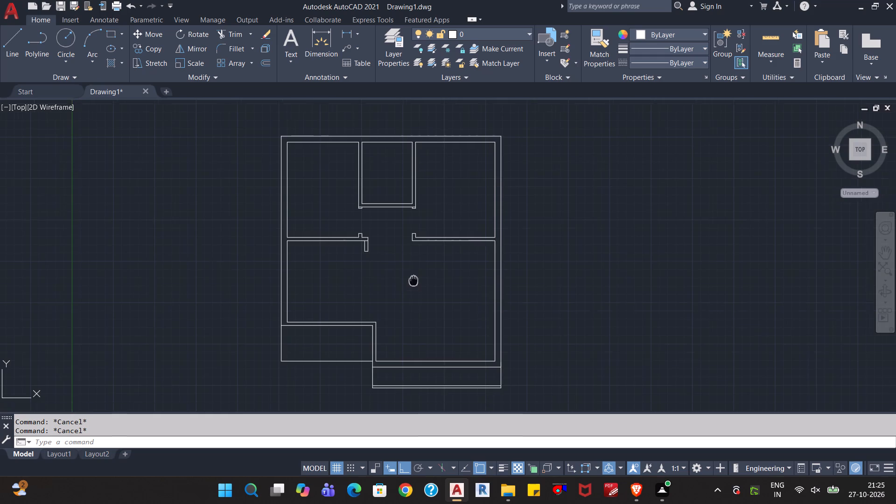
pyautogui.moveTo(412, 277); pyautogui.dragTo(410, 258, button='middle')
pyautogui.scroll(1, 410, 254)
pyautogui.moveTo(398, 233); pyautogui.dragTo(420, 322, button='middle')
pyautogui.scroll(2, 375, 287)
pyautogui.scroll(-3, 375, 287)
pyautogui.moveTo(434, 342); pyautogui.dragTo(434, 340, button='middle')
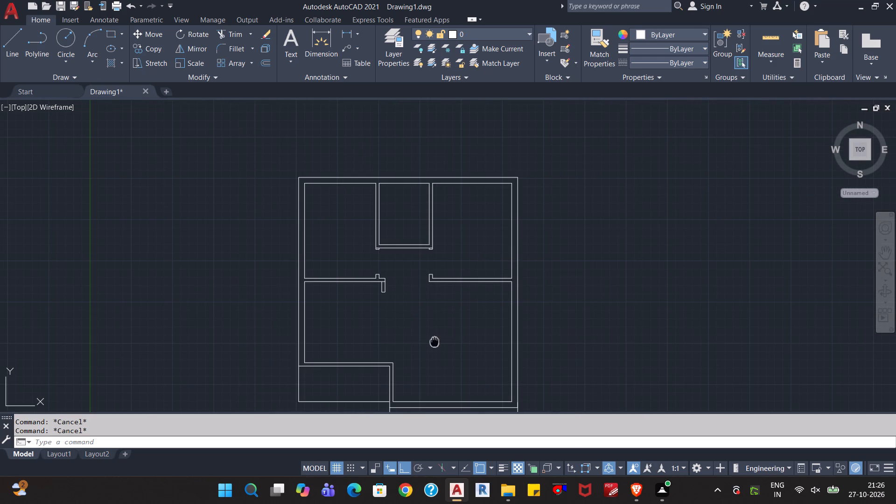
pyautogui.moveTo(434, 340); pyautogui.dragTo(434, 246, button='middle')
pyautogui.scroll(1, 416, 271)
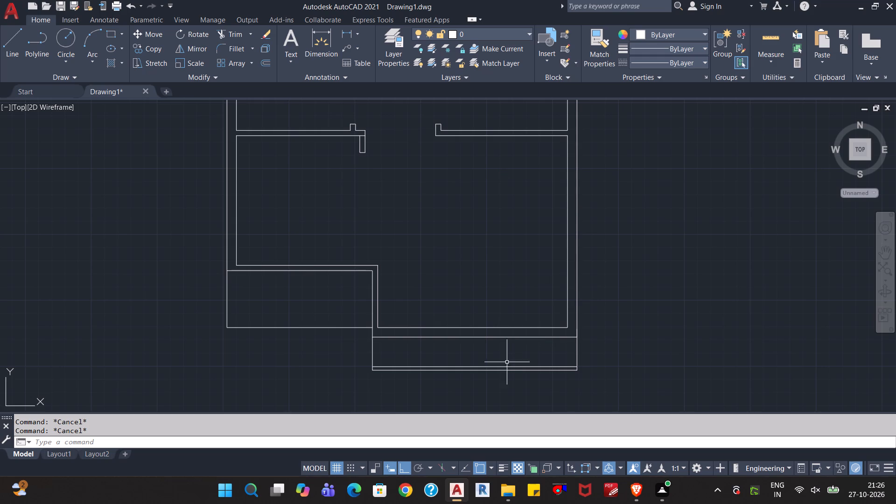
pyautogui.scroll(-1, 453, 231)
pyautogui.moveTo(460, 221); pyautogui.dragTo(475, 323, button='middle')
pyautogui.scroll(1, 473, 321)
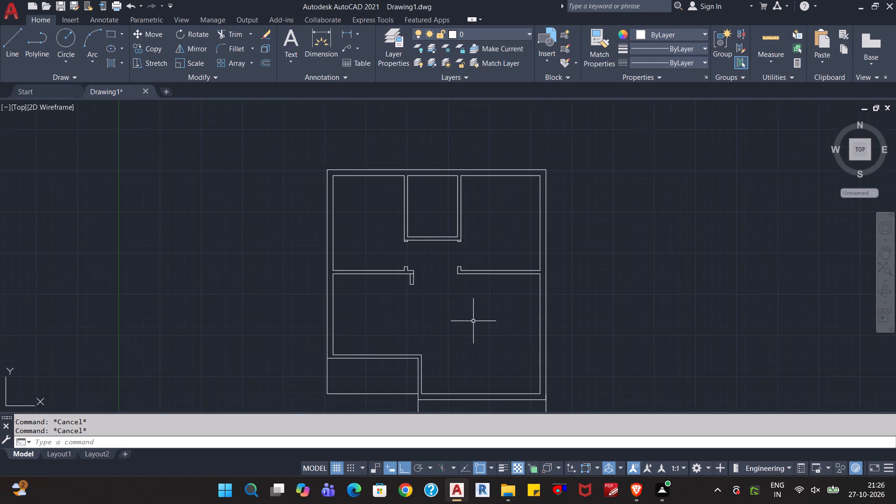
pyautogui.scroll(-1, 493, 188)
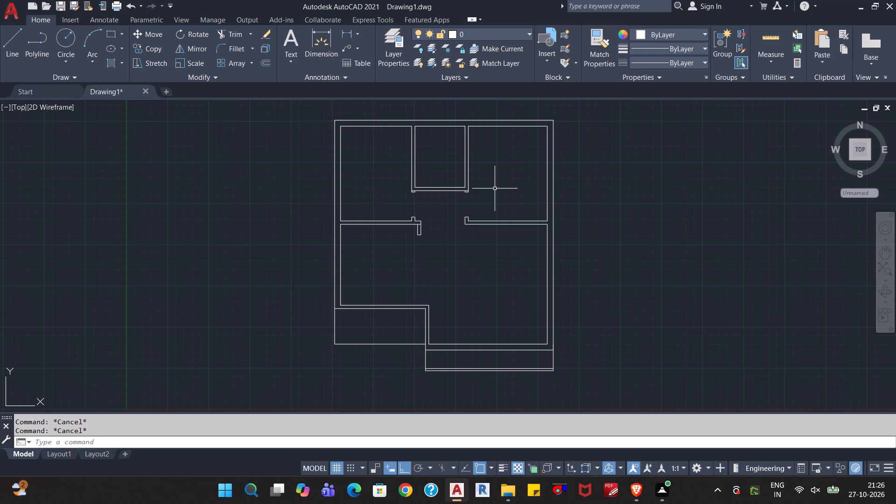
pyautogui.scroll(1, 520, 183)
pyautogui.moveTo(507, 190); pyautogui.dragTo(513, 243, button='middle')
pyautogui.scroll(-1, 514, 209)
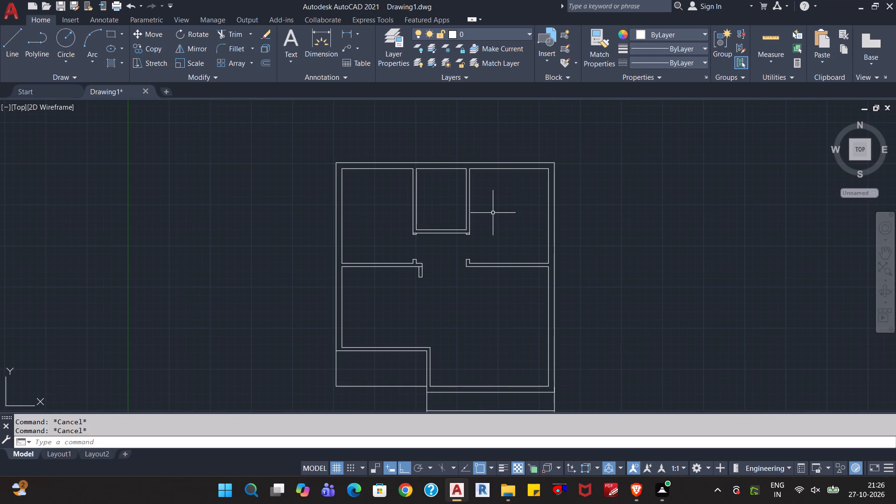
pyautogui.moveTo(441, 298); pyautogui.dragTo(466, 223, button='middle')
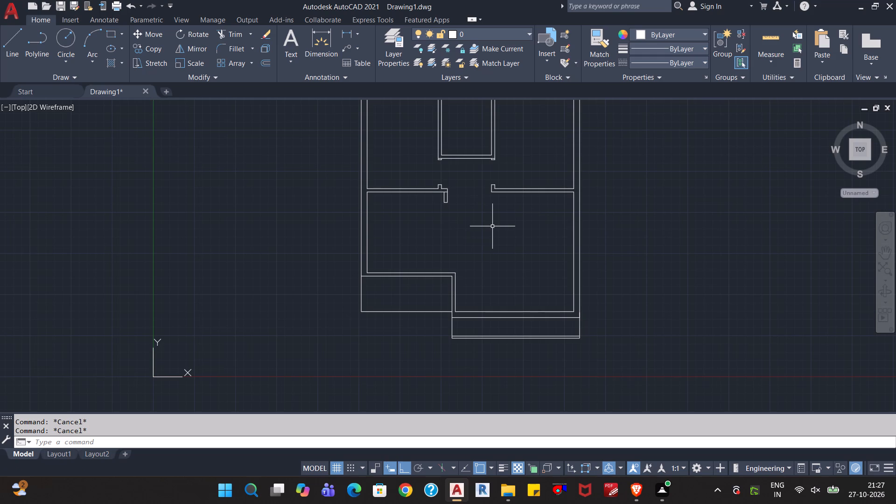
pyautogui.scroll(1, 493, 225)
pyautogui.scroll(-1, 493, 225)
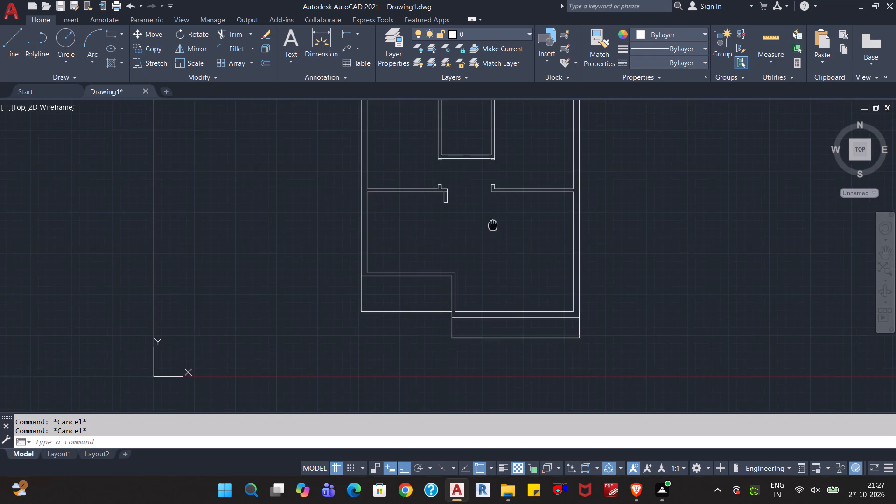
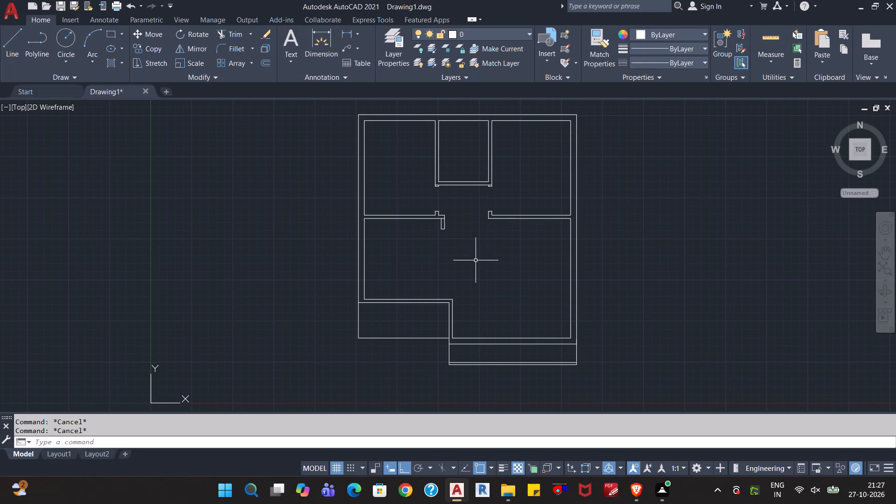
# Draw a rectangle 6' long and 9" wide in the empty space beside the floor plan, using the Dimensions option.
pyautogui.scroll(1, 496, 239)
pyautogui.scroll(-1, 496, 239)
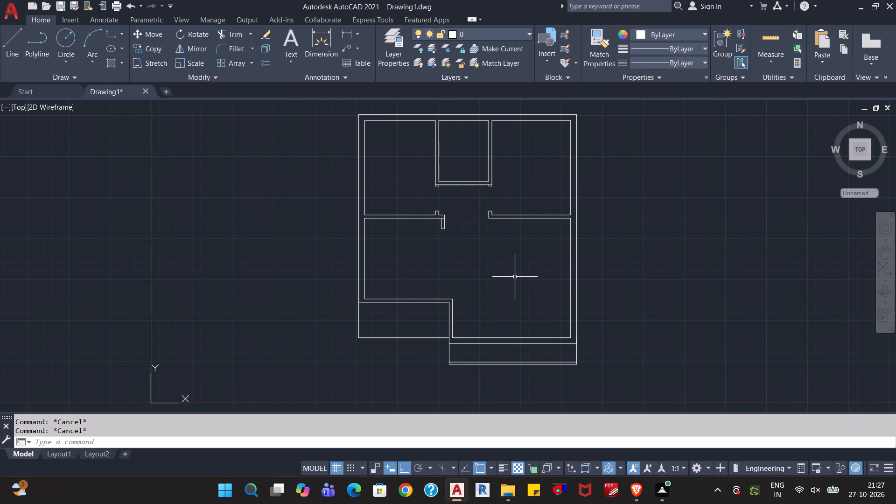
pyautogui.scroll(1, 526, 270)
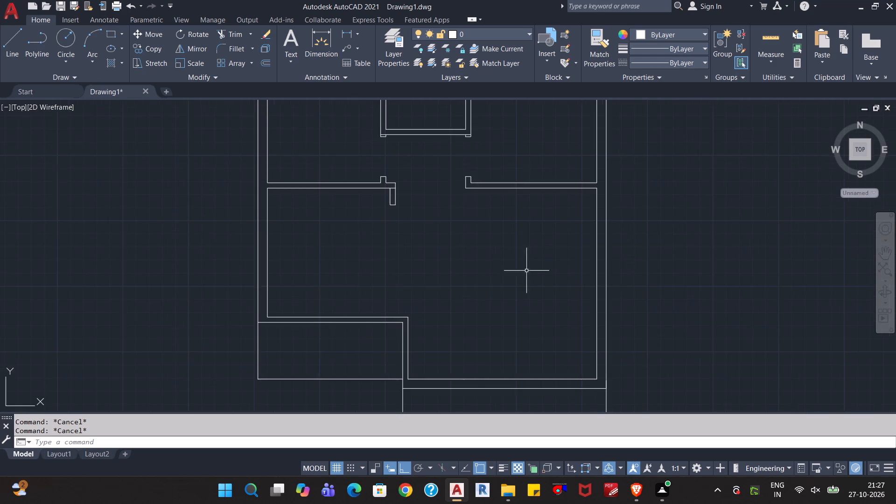
pyautogui.moveTo(526, 283); pyautogui.dragTo(500, 228, button='middle')
pyautogui.scroll(-1, 500, 228)
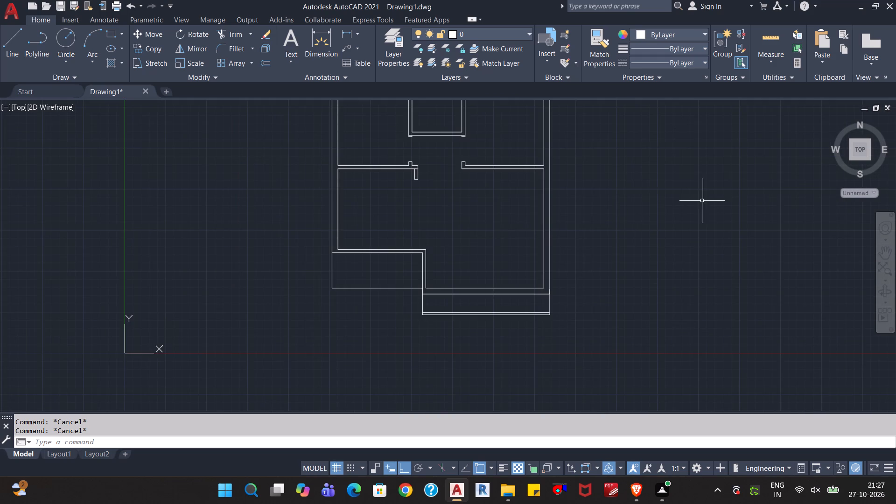
pyautogui.moveTo(702, 200); pyautogui.dragTo(492, 253, button='middle')
pyautogui.write('rec')
pyautogui.press('Return')
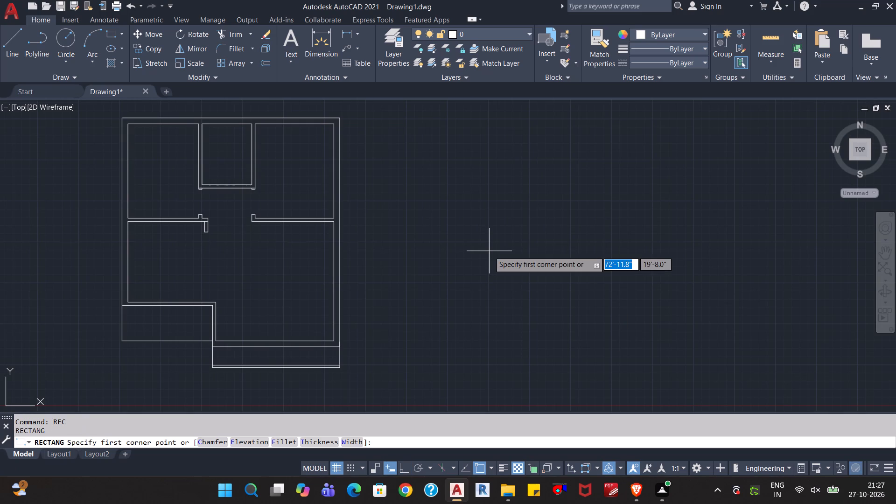
pyautogui.click(491, 245)
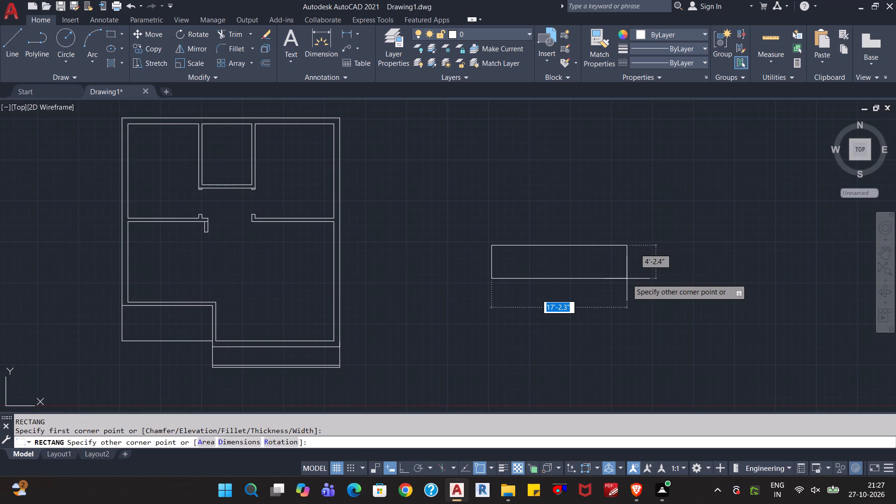
pyautogui.press('d')
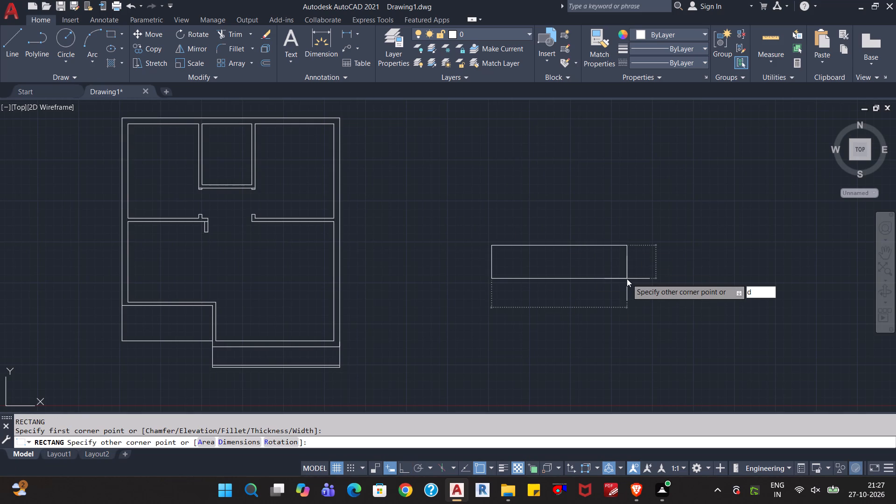
pyautogui.press('Return')
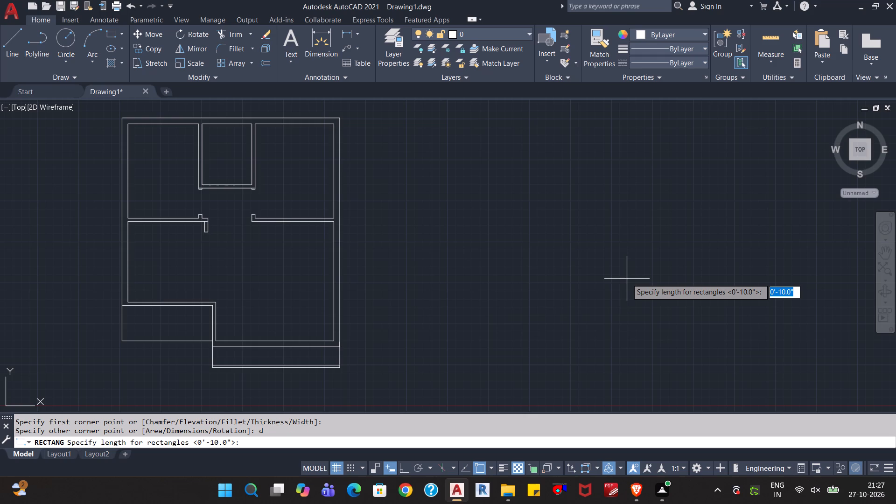
pyautogui.press('6')
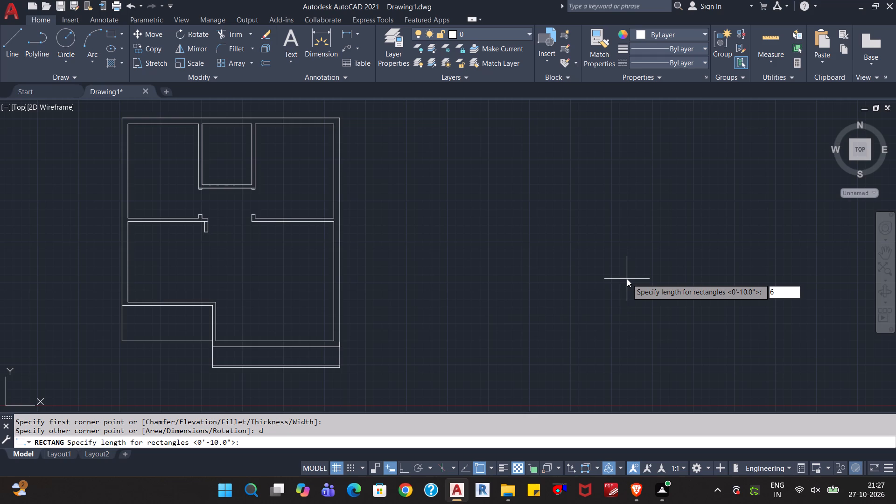
pyautogui.press("'")
pyautogui.press('Return')
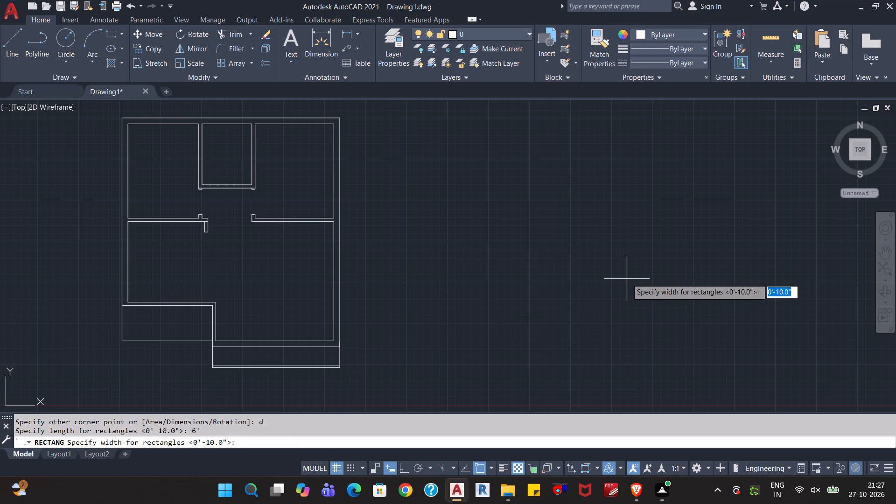
pyautogui.write('9"')
pyautogui.press('Return')
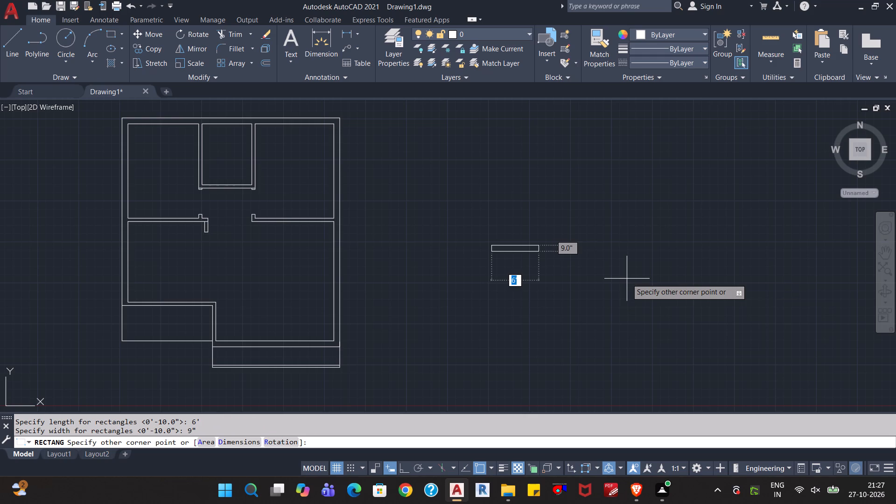
pyautogui.click(628, 274)
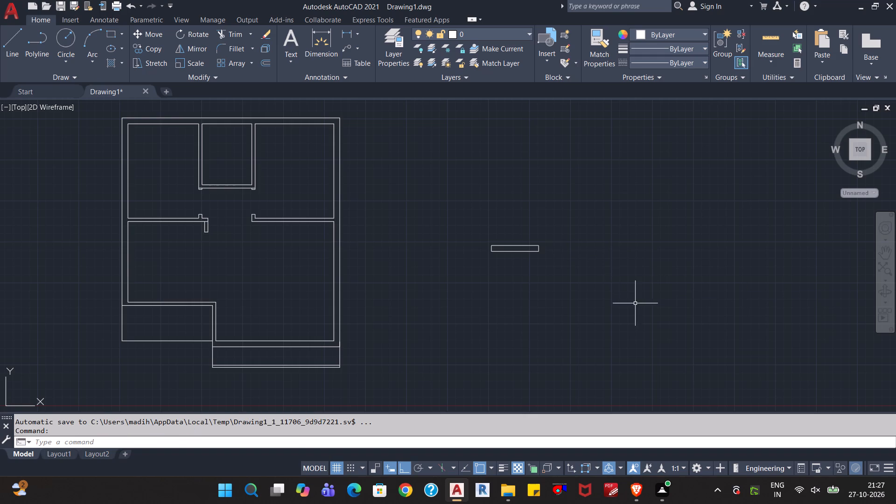
# Explode the 6' by 9" rectangle into separate lines.
pyautogui.scroll(1, 580, 279)
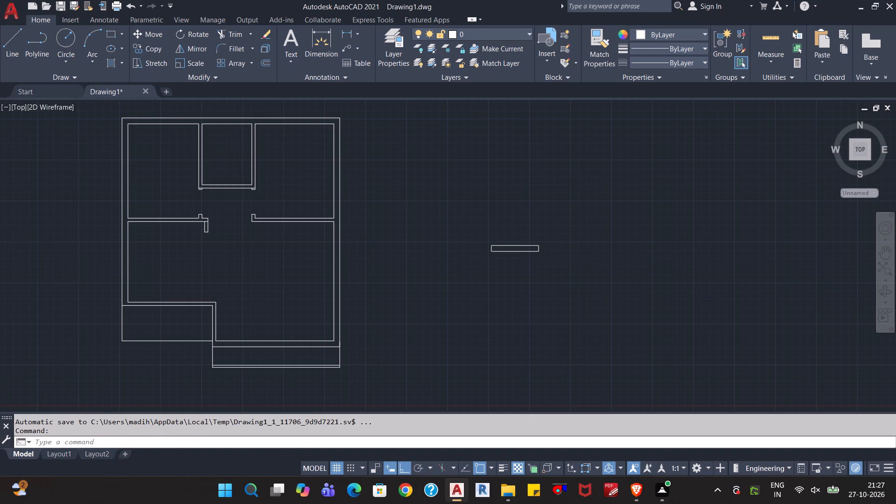
pyautogui.scroll(1, 580, 279)
pyautogui.scroll(-2, 541, 286)
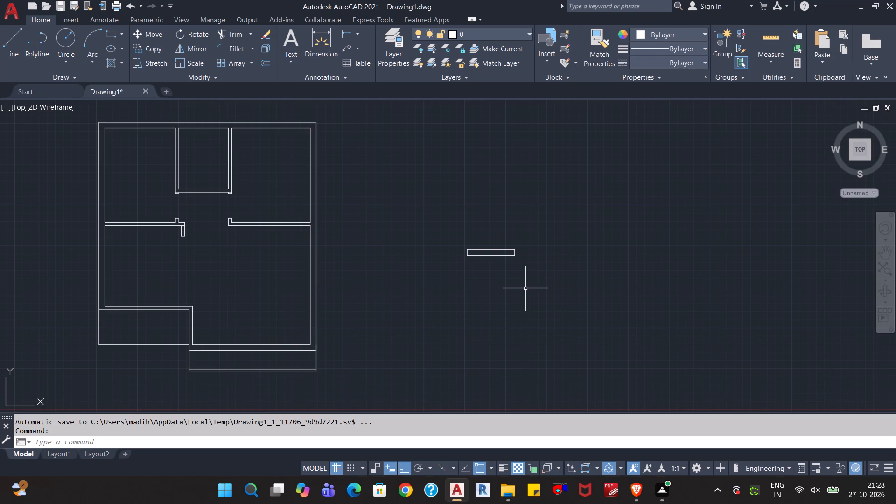
pyautogui.scroll(3, 525, 288)
pyautogui.moveTo(484, 203); pyautogui.dragTo(554, 298, button='middle')
pyautogui.click(614, 161)
pyautogui.click(334, 336)
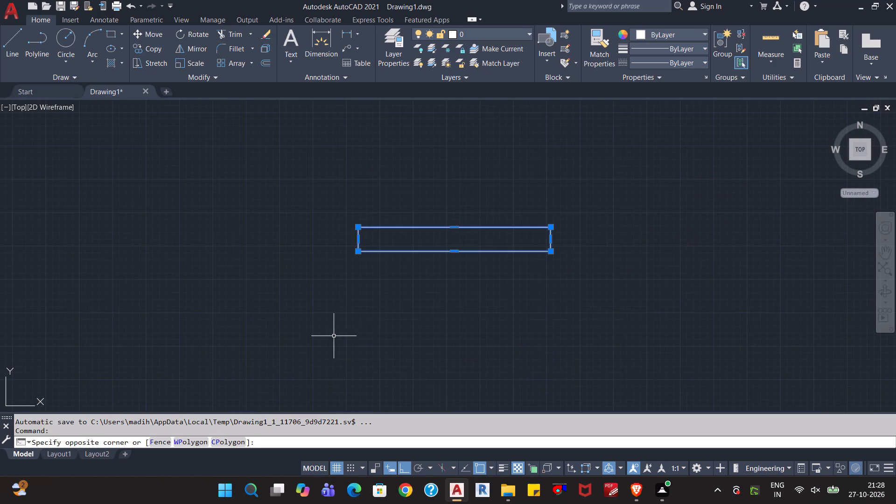
pyautogui.press('x')
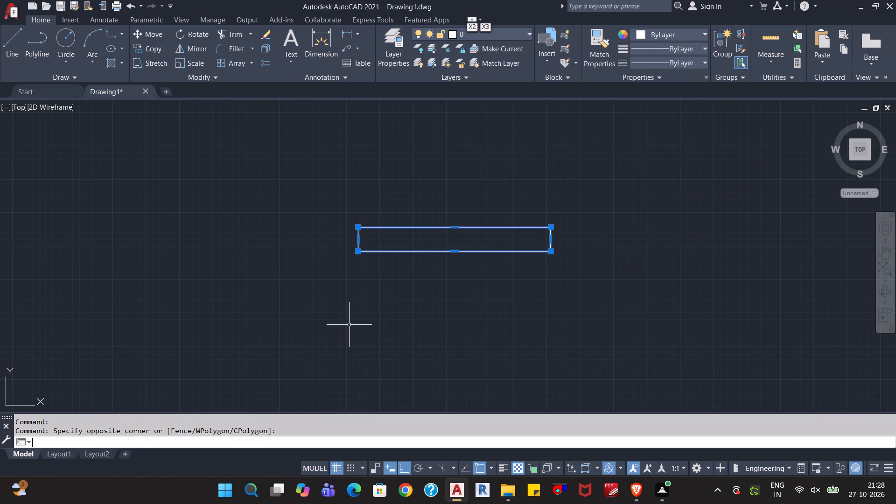
pyautogui.click(420, 291)
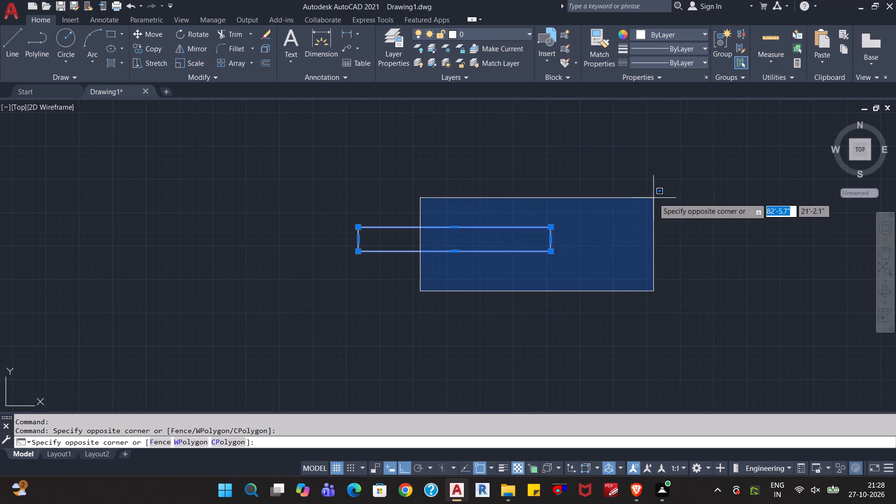
pyautogui.click(518, 171)
pyautogui.press('x')
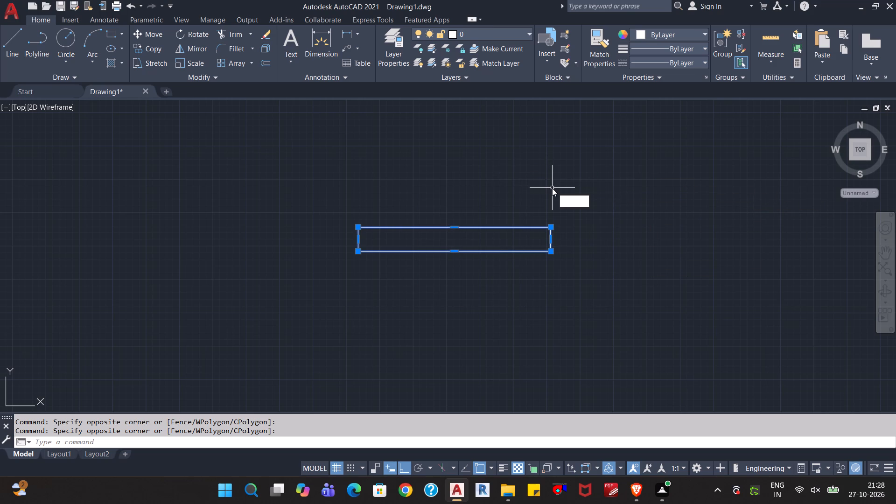
pyautogui.press('Return')
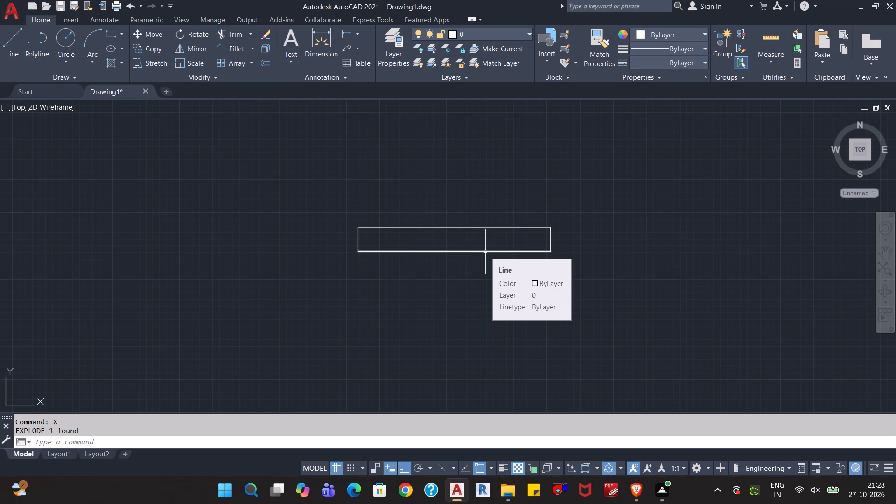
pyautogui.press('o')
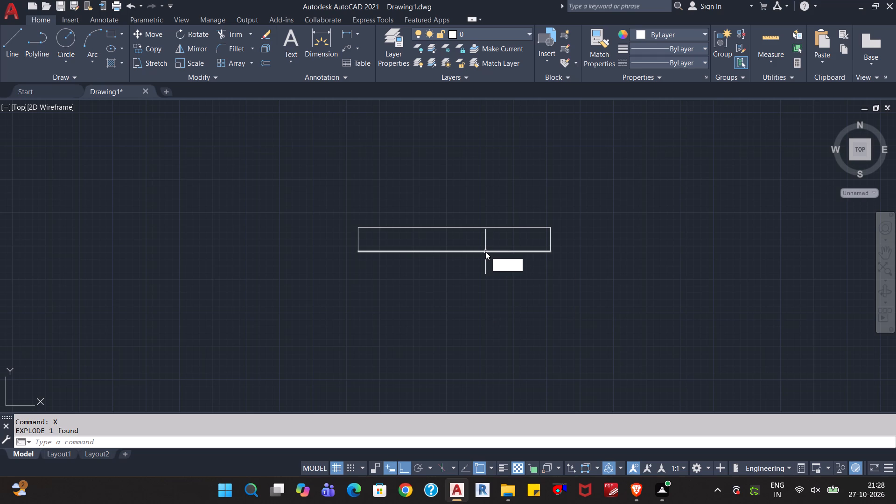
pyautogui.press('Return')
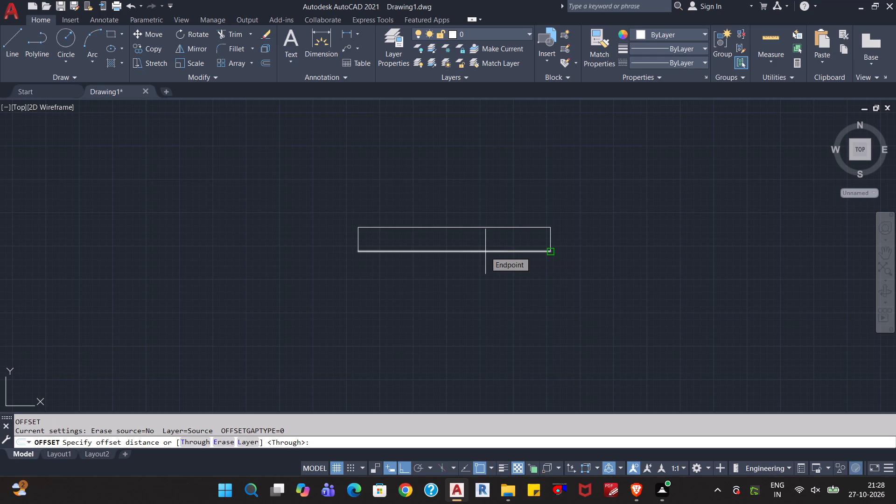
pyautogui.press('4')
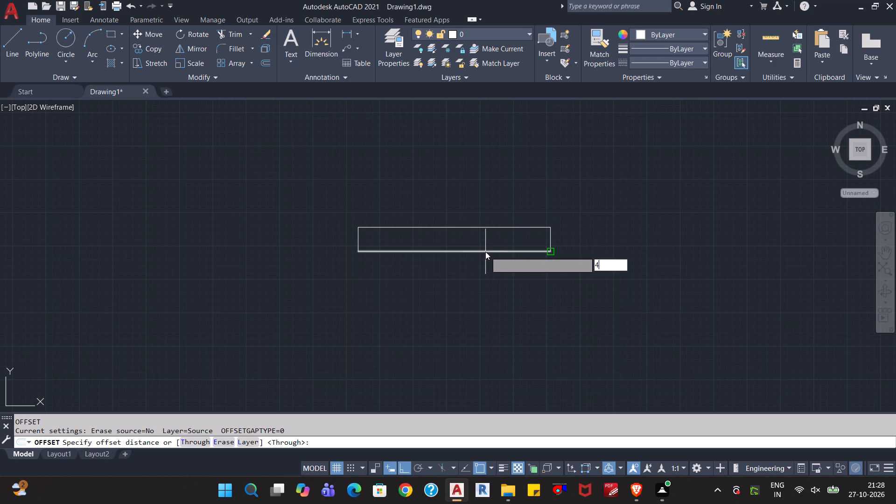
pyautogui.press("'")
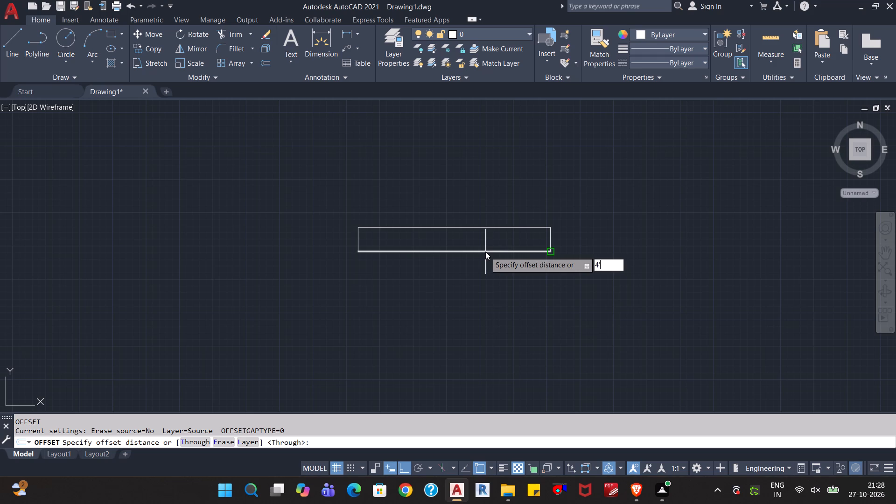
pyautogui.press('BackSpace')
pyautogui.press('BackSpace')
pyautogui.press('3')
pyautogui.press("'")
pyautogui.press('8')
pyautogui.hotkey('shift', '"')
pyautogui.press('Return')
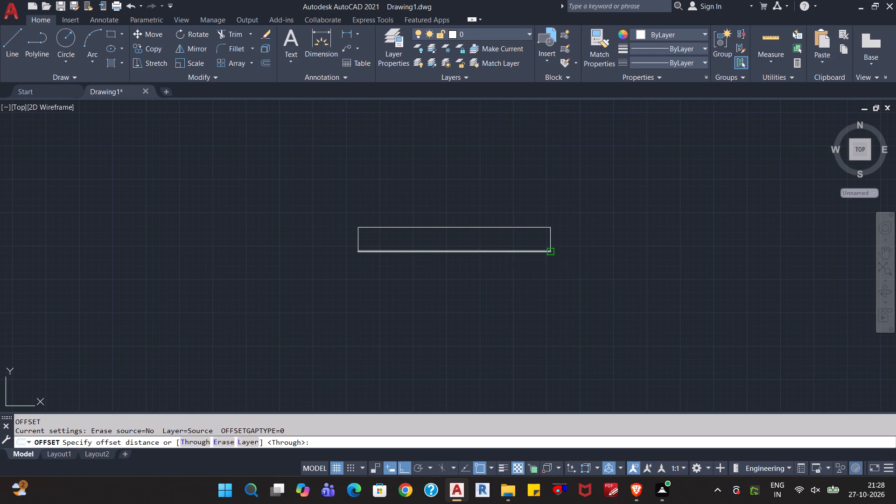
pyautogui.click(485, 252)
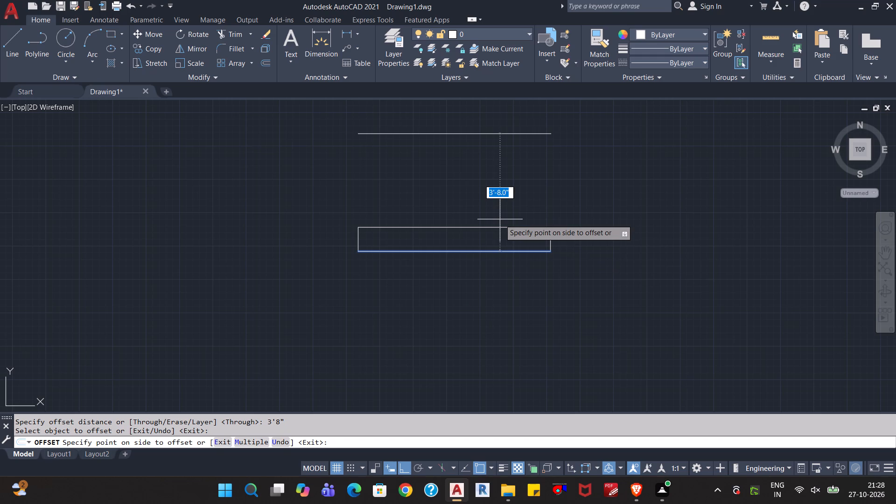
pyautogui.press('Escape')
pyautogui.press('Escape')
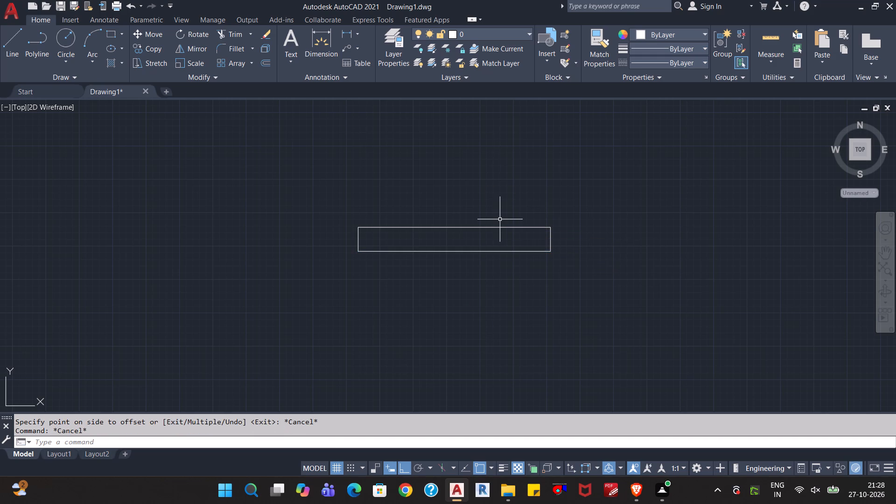
# Offset the exploded rectangle's bottom and top long lines inward by 3.8" each.
pyautogui.press('o')
pyautogui.press('Return')
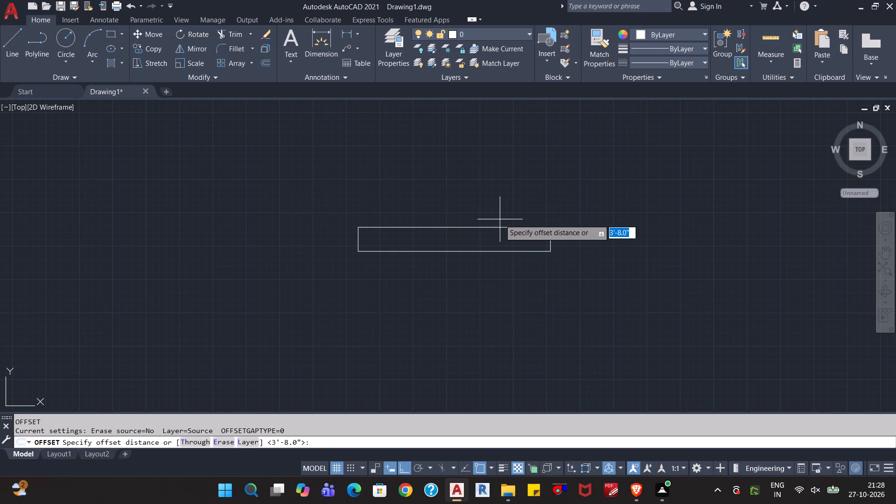
pyautogui.press('3')
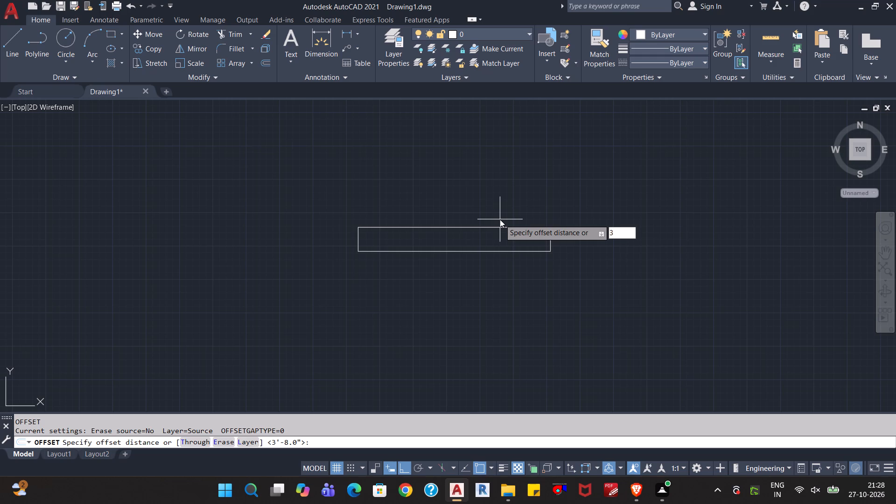
pyautogui.write('.8"')
pyautogui.press('Return')
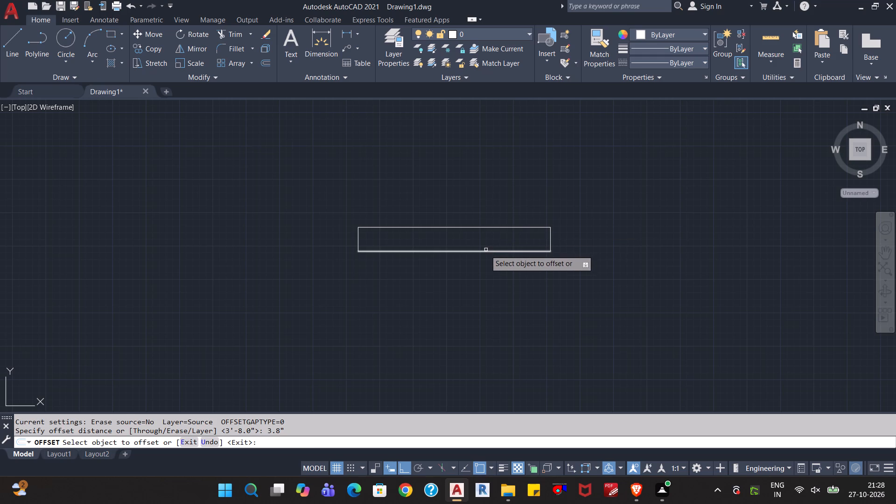
pyautogui.click(485, 250)
pyautogui.click(493, 235)
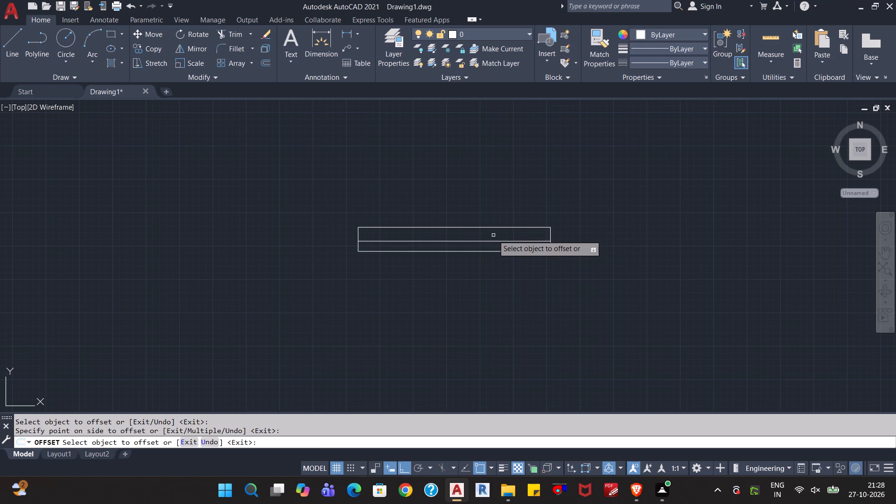
pyautogui.click(490, 226)
pyautogui.click(478, 282)
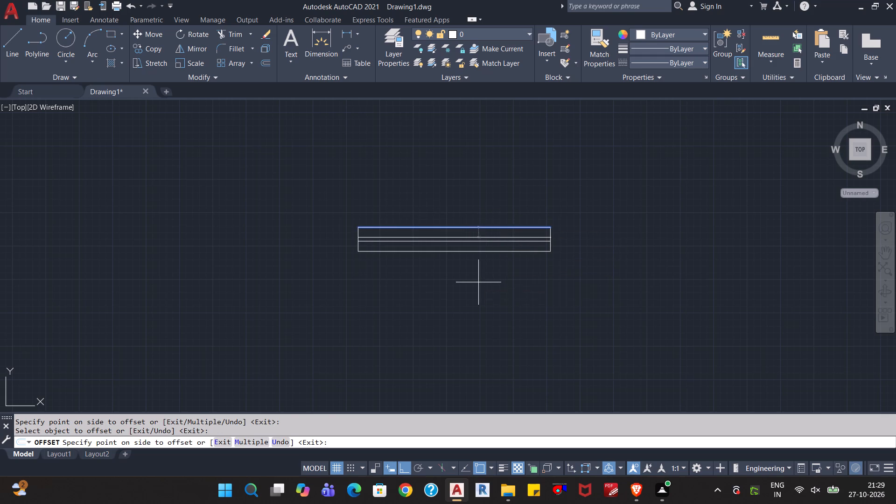
pyautogui.press('Escape')
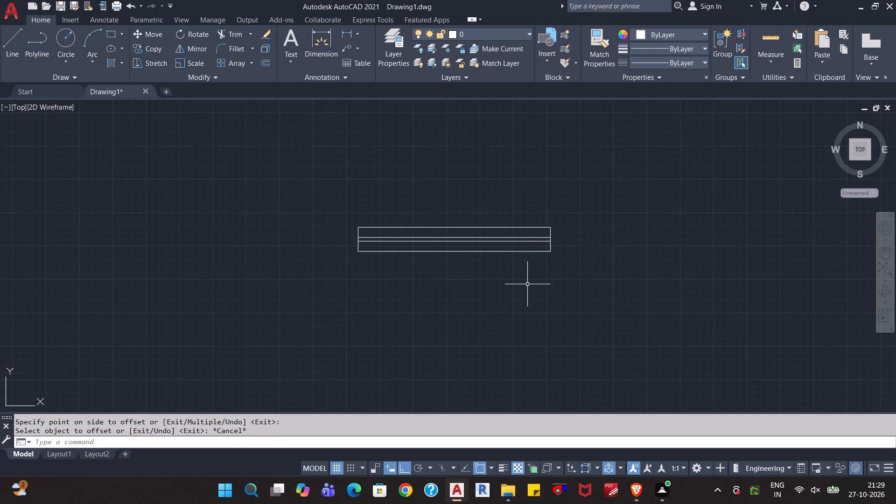
# Copy the whole 6' by 9" window symbol and paste one copy just below the original.
pyautogui.press('Escape')
pyautogui.press('Escape')
pyautogui.click(623, 296)
pyautogui.click(322, 211)
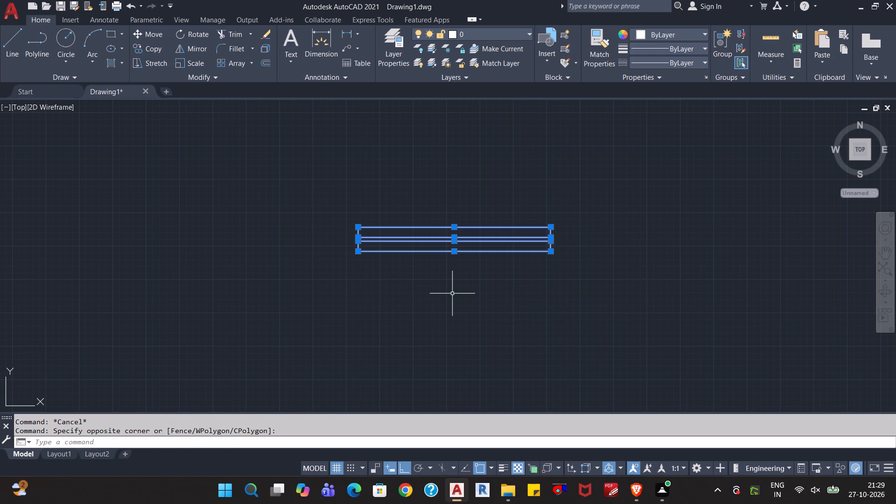
pyautogui.press('Escape')
pyautogui.press('Escape')
pyautogui.click(619, 281)
pyautogui.click(288, 172)
pyautogui.hotkey('ctrl', 'c')
pyautogui.hotkey('ctrl', 'v')
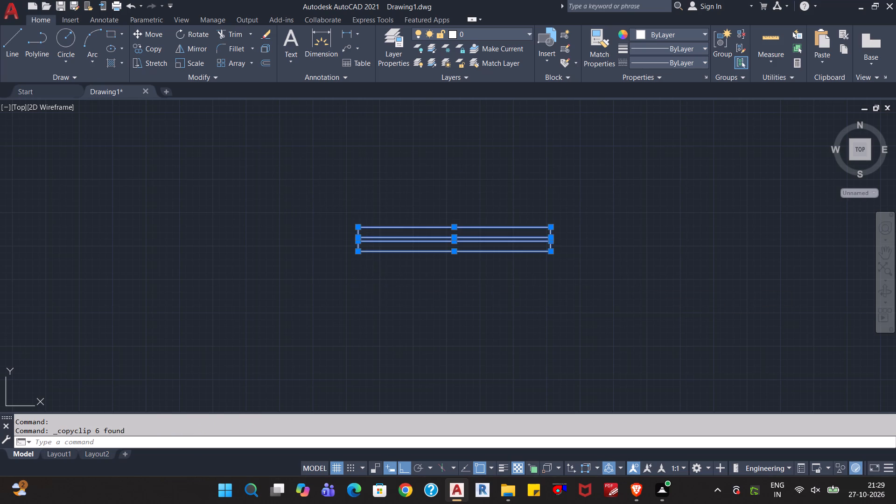
pyautogui.click(369, 323)
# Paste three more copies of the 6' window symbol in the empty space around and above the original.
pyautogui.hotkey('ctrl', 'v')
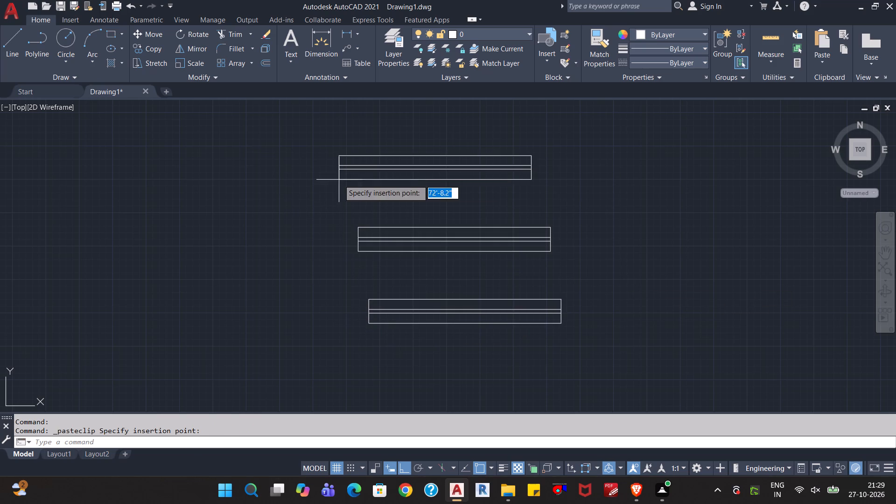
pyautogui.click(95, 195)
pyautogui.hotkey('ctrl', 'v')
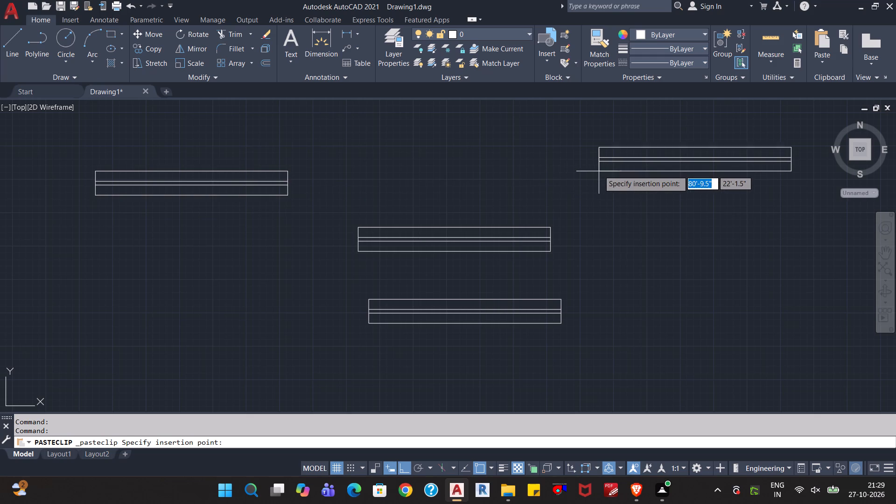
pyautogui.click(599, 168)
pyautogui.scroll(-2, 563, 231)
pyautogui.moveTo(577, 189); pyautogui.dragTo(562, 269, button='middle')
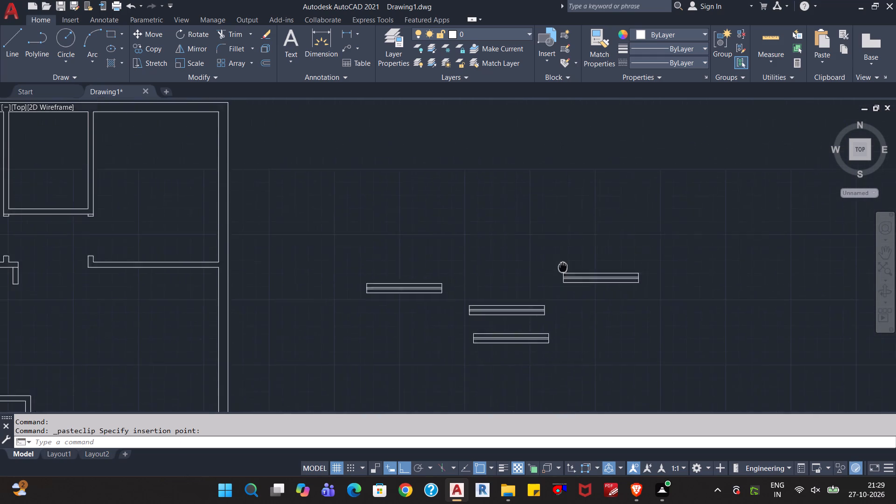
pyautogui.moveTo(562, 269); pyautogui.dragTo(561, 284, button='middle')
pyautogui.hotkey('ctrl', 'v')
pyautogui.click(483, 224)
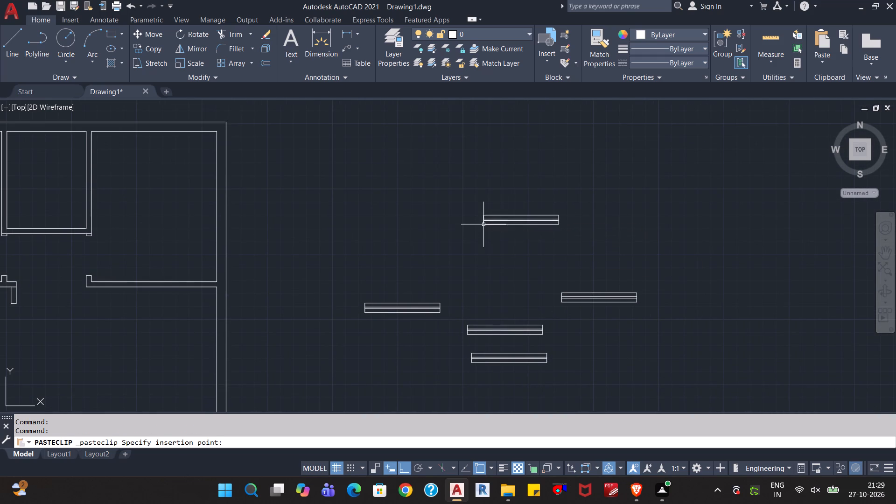
# Delete the four upper 6' window symbols, including the original, keeping only the lowest copy.
pyautogui.scroll(-1, 583, 273)
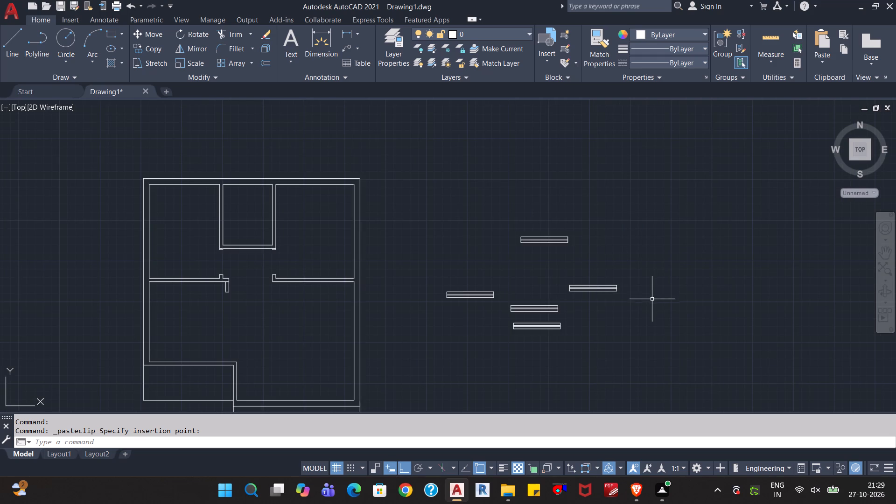
pyautogui.click(664, 317)
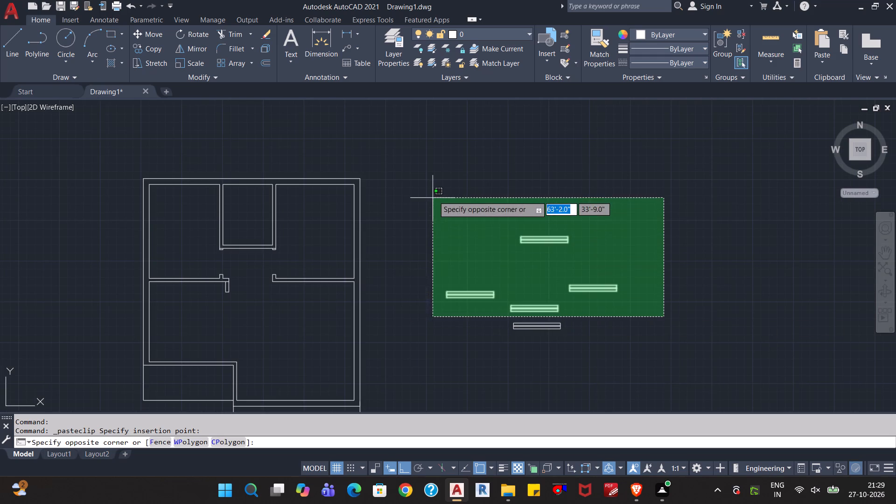
pyautogui.click(427, 194)
pyautogui.press('Delete')
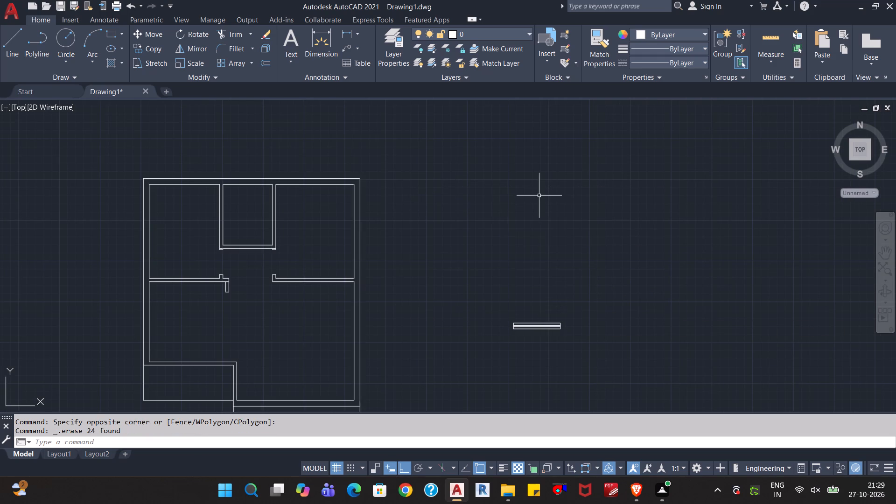
# Draw a 9" wide rectangle above the remaining window symbol, using Dimensions with length 4', and override the length with 5' at the final corner.
pyautogui.write('rec')
pyautogui.press('Return')
pyautogui.click(505, 224)
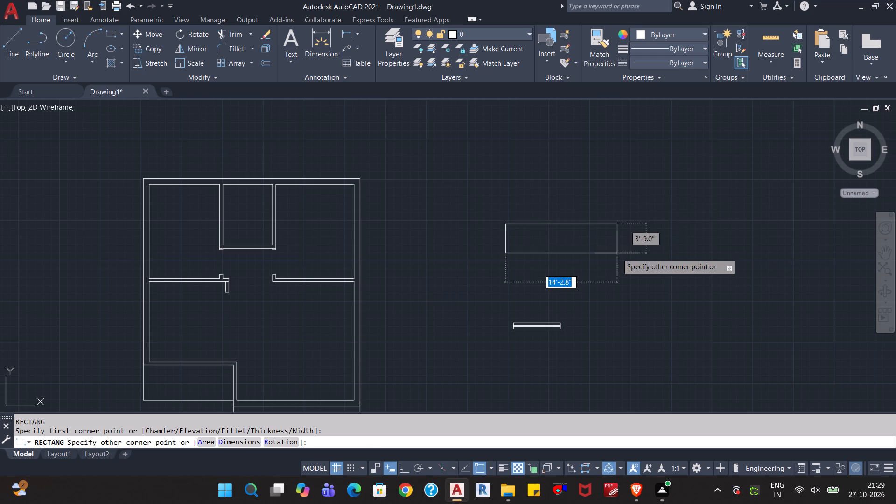
pyautogui.press('d')
pyautogui.press('Return')
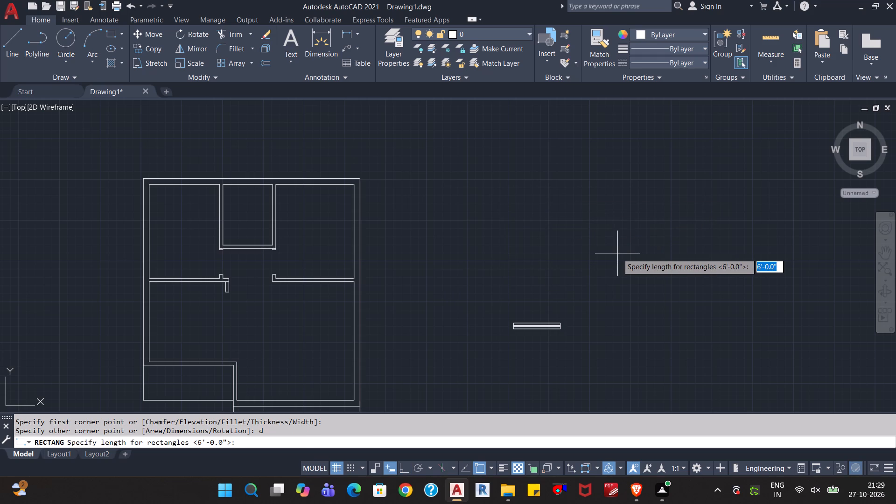
pyautogui.write("4'")
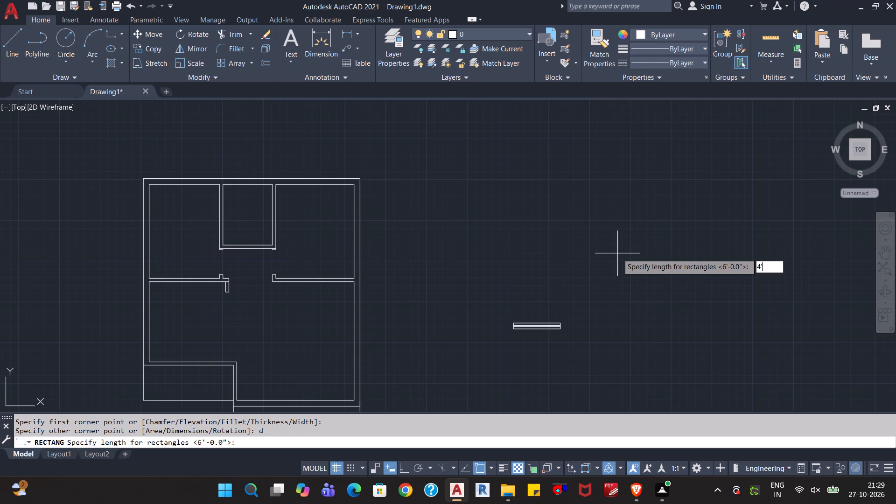
pyautogui.press('Return')
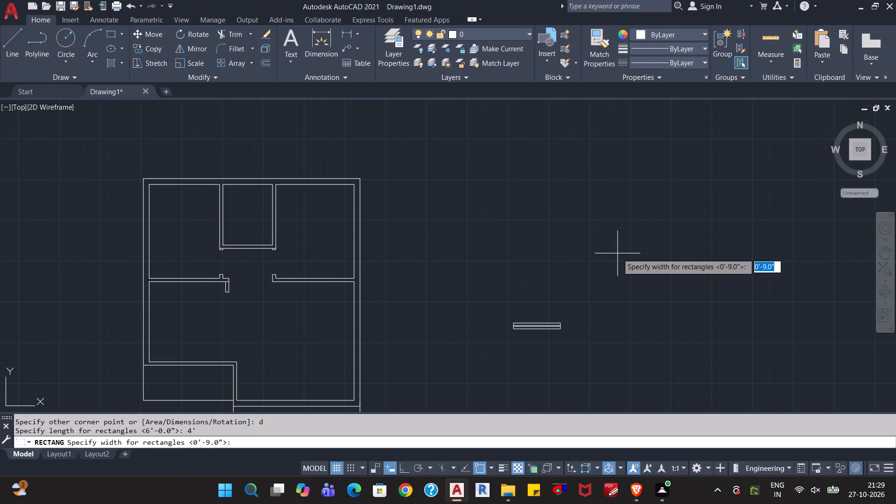
pyautogui.write('9"')
pyautogui.press('Return')
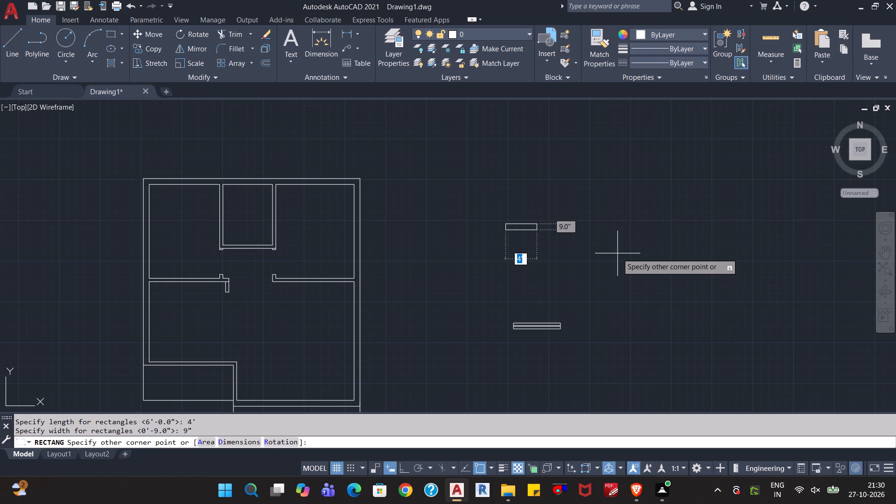
pyautogui.write("5'")
pyautogui.press('Return')
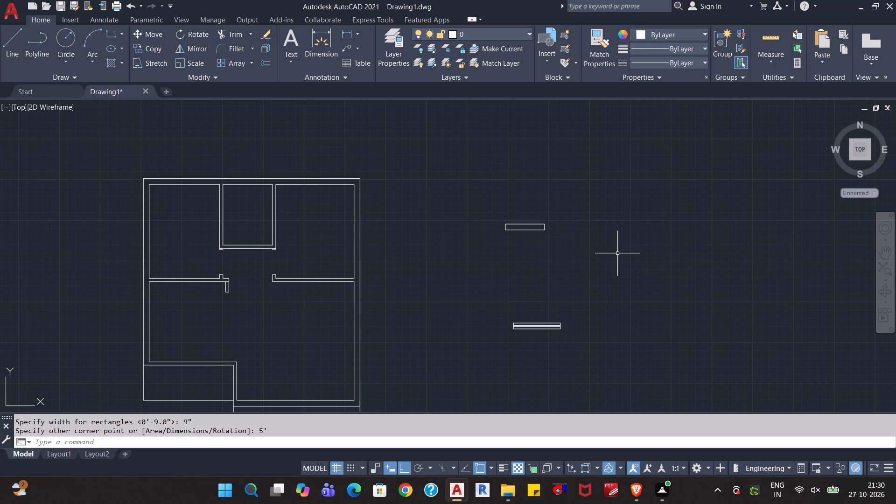
pyautogui.press('Escape')
pyautogui.press('Escape')
pyautogui.press('Escape')
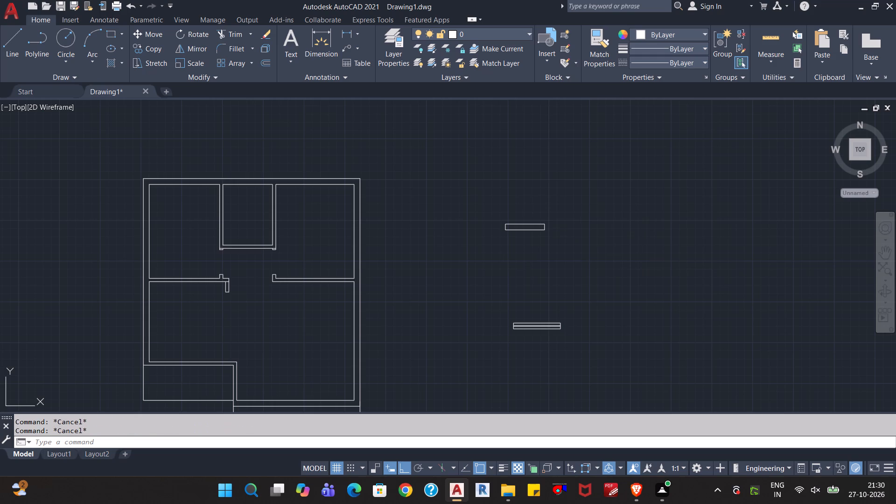
# Explode the new 5' by 9" rectangle into separate lines.
pyautogui.scroll(1, 558, 261)
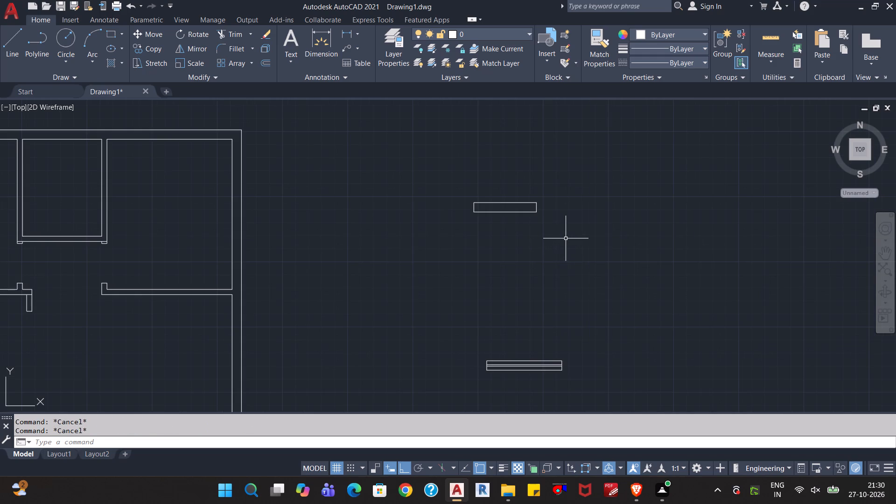
pyautogui.click(566, 238)
pyautogui.click(455, 174)
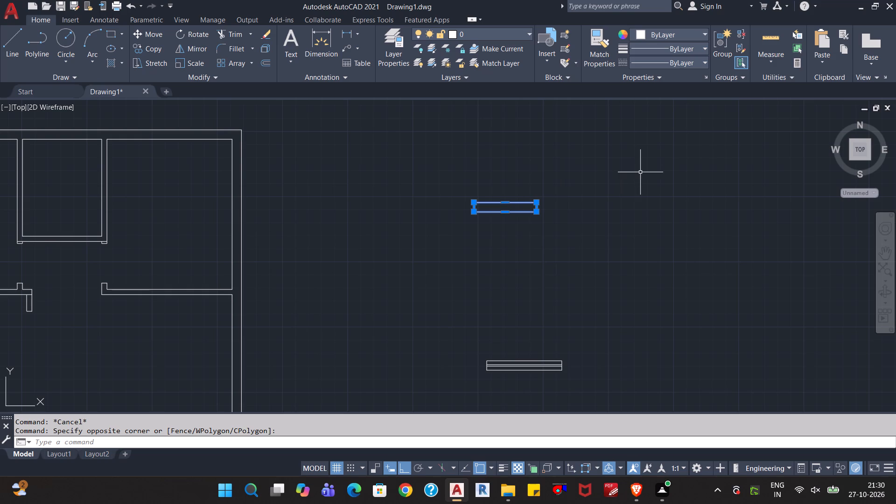
pyautogui.press('x')
pyautogui.press('Return')
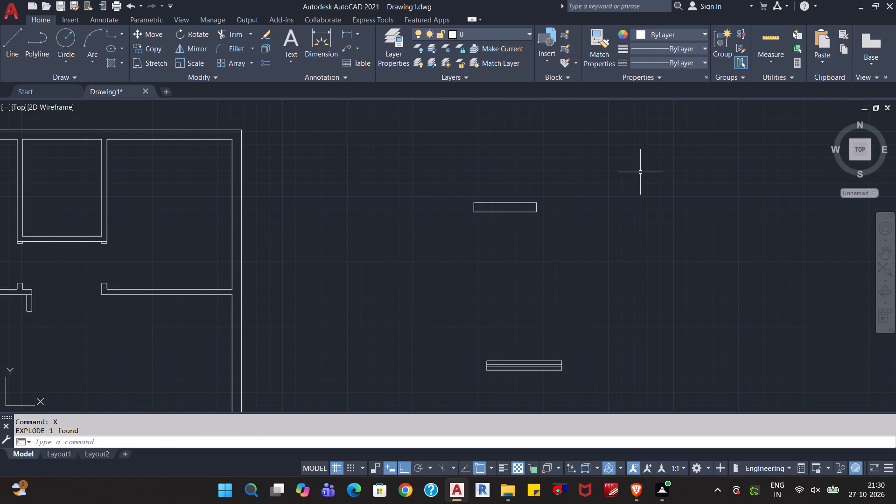
# Offset the bottom and top long lines of the exploded 5' rectangle inward by 3.8" each.
pyautogui.scroll(2, 540, 233)
pyautogui.moveTo(511, 216); pyautogui.dragTo(530, 290, button='middle')
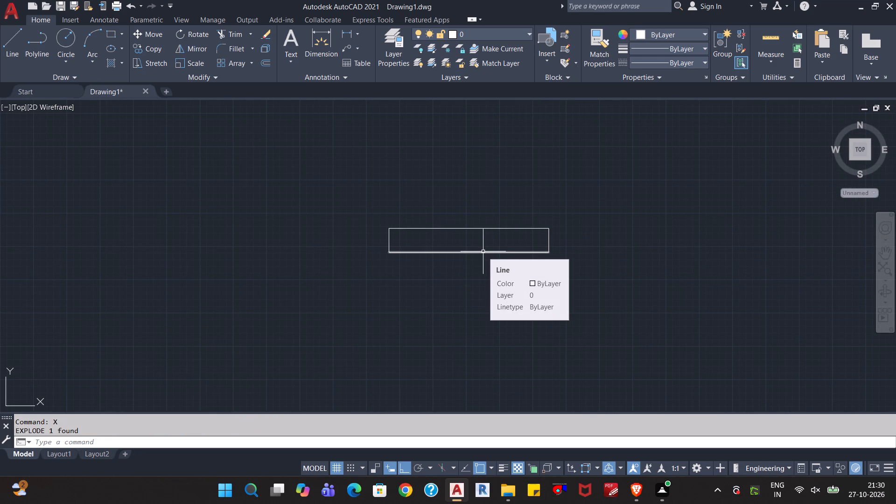
pyautogui.press('o')
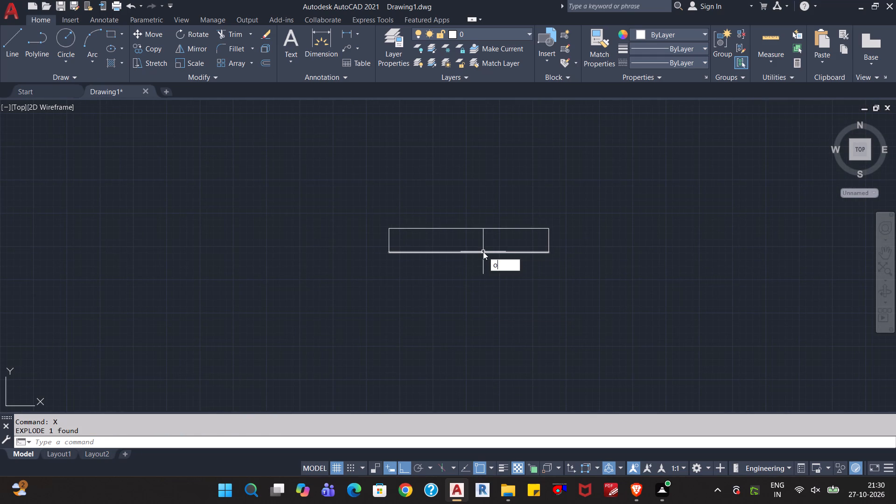
pyautogui.press('Return')
pyautogui.press('Return')
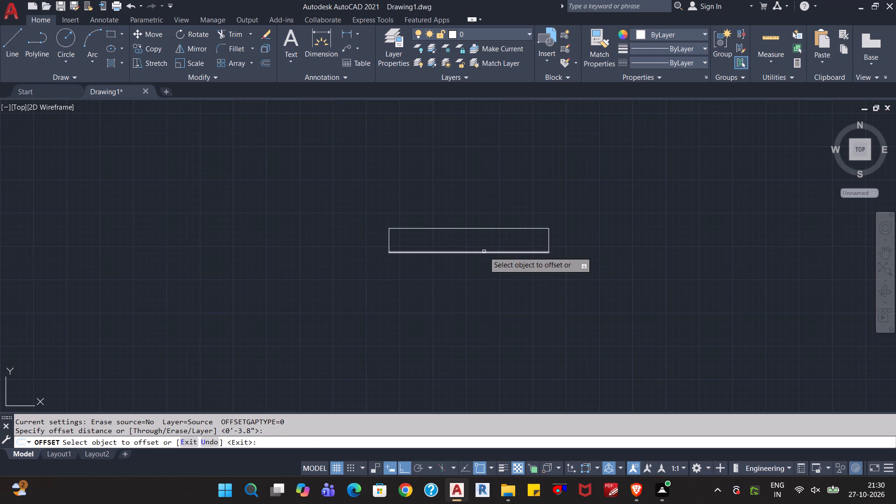
pyautogui.click(484, 252)
pyautogui.click(504, 198)
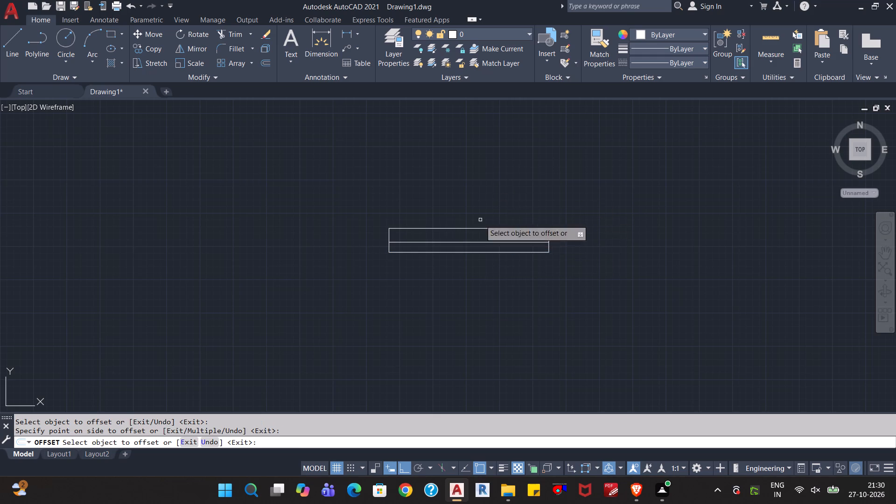
pyautogui.click(475, 226)
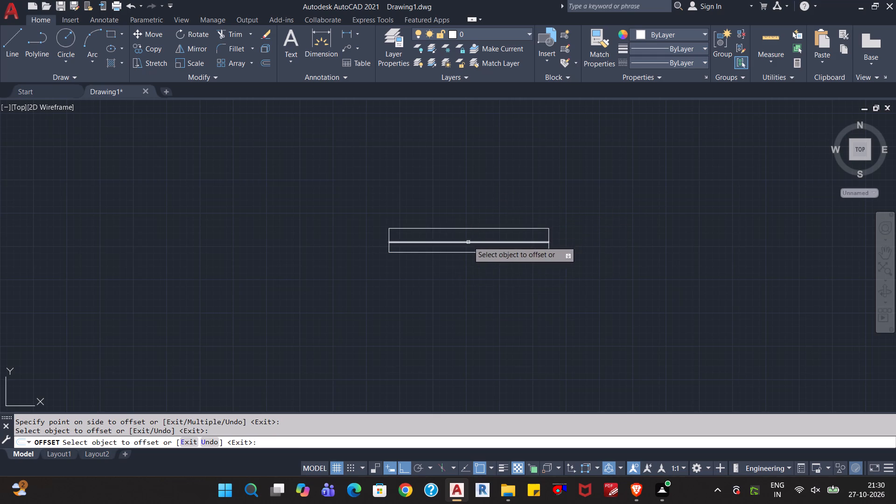
pyautogui.click(476, 228)
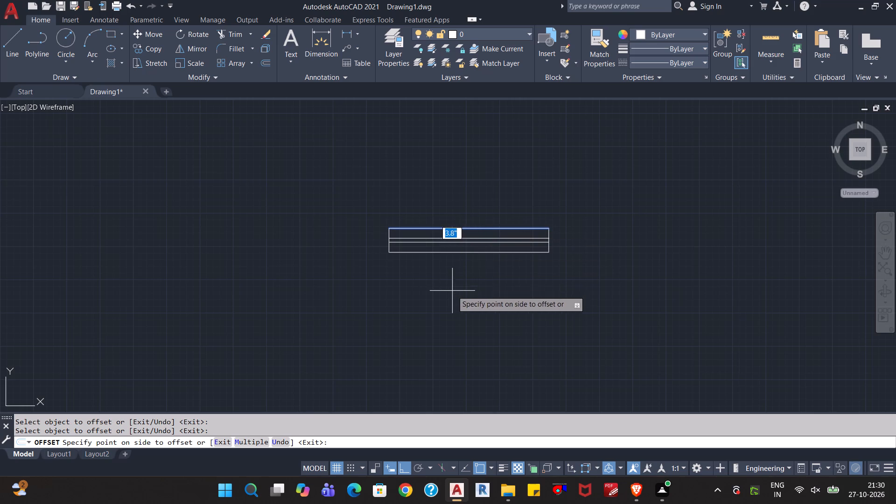
pyautogui.click(452, 292)
pyautogui.press('Escape')
pyautogui.press('Escape')
pyautogui.press('Escape')
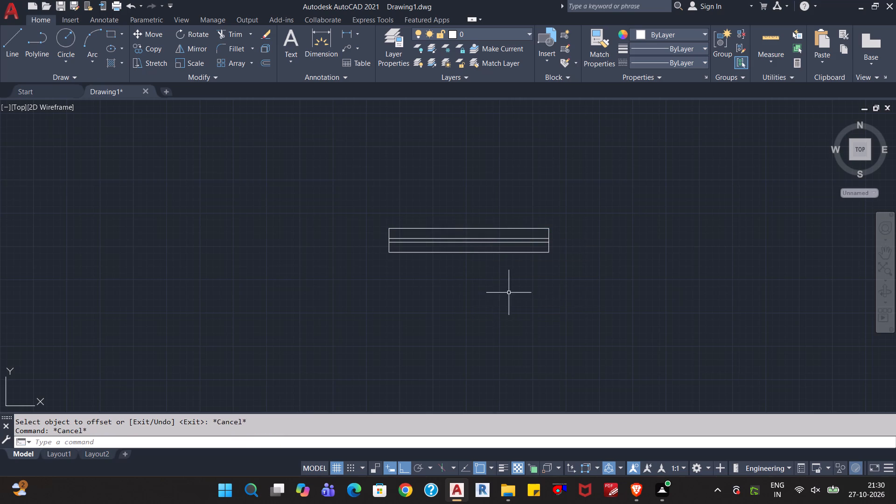
# Join all the lines of the 5' window symbol.
pyautogui.scroll(-2, 512, 289)
pyautogui.click(562, 289)
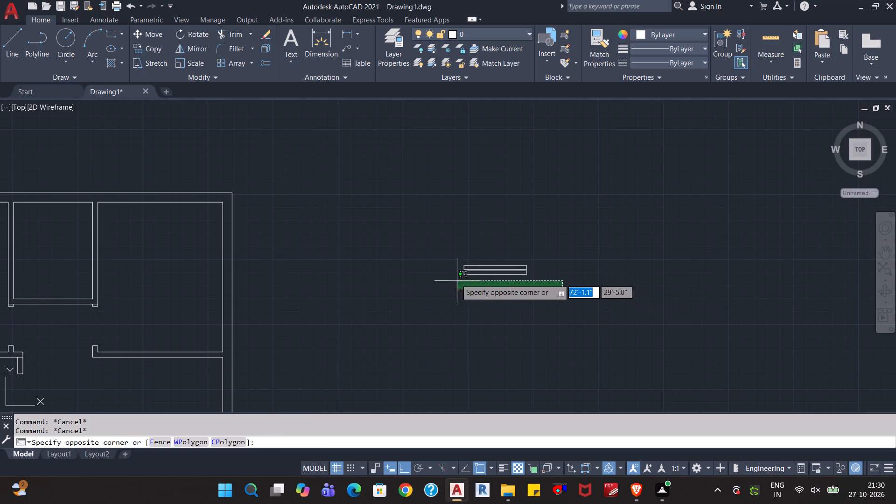
pyautogui.click(453, 232)
pyautogui.write('join')
pyautogui.press('Return')
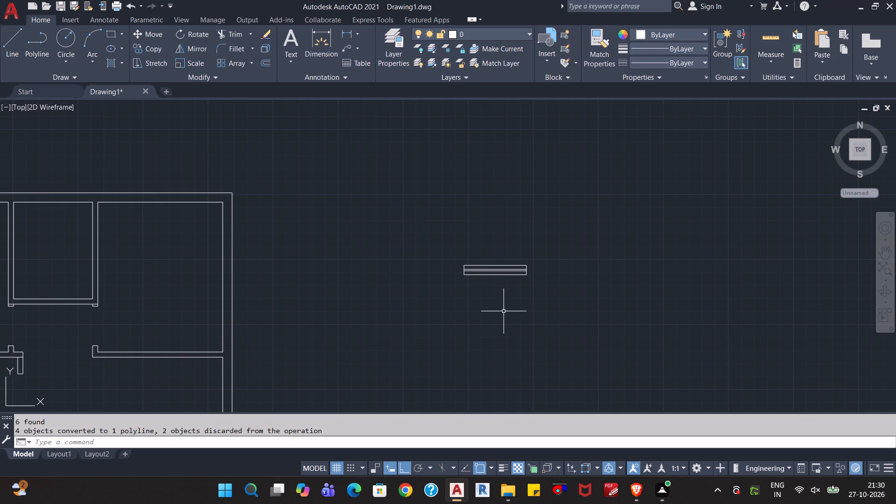
# Join all the lines of the 6' window symbol below the 5' one.
pyautogui.scroll(-2, 502, 318)
pyautogui.scroll(4, 498, 360)
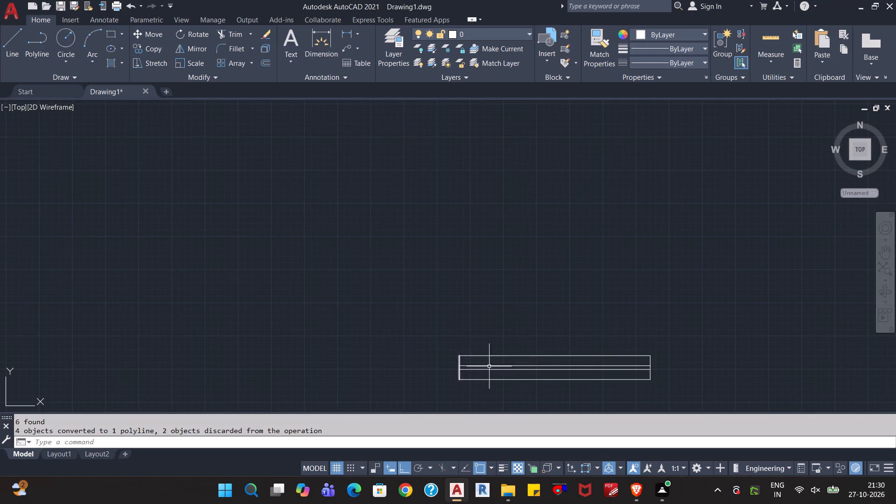
pyautogui.scroll(-1, 666, 387)
pyautogui.click(696, 391)
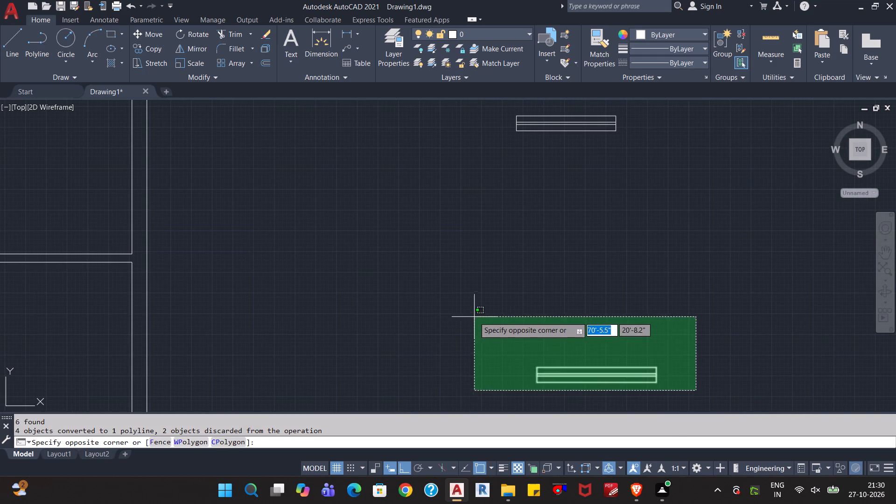
pyautogui.click(474, 315)
pyautogui.write('joi')
pyautogui.press('n')
pyautogui.press('Return')
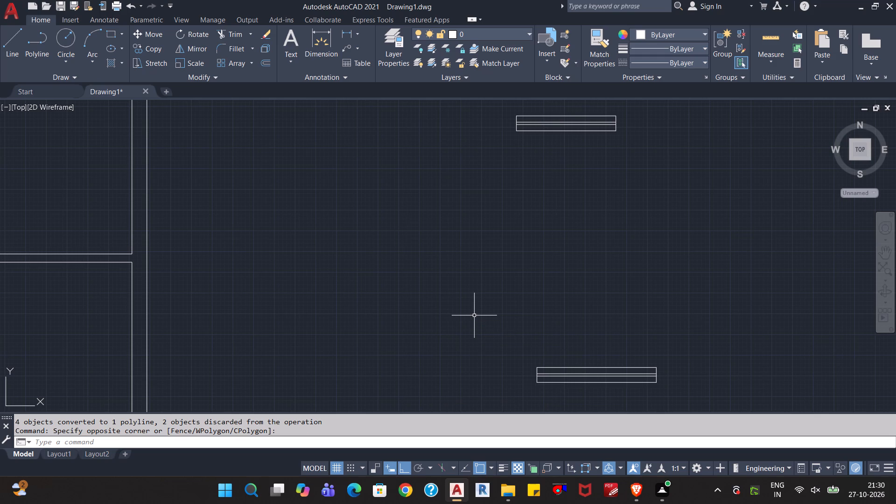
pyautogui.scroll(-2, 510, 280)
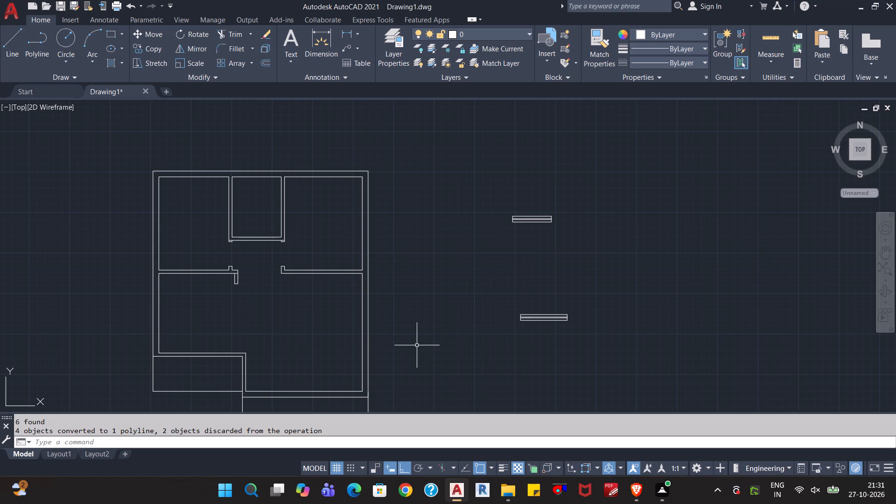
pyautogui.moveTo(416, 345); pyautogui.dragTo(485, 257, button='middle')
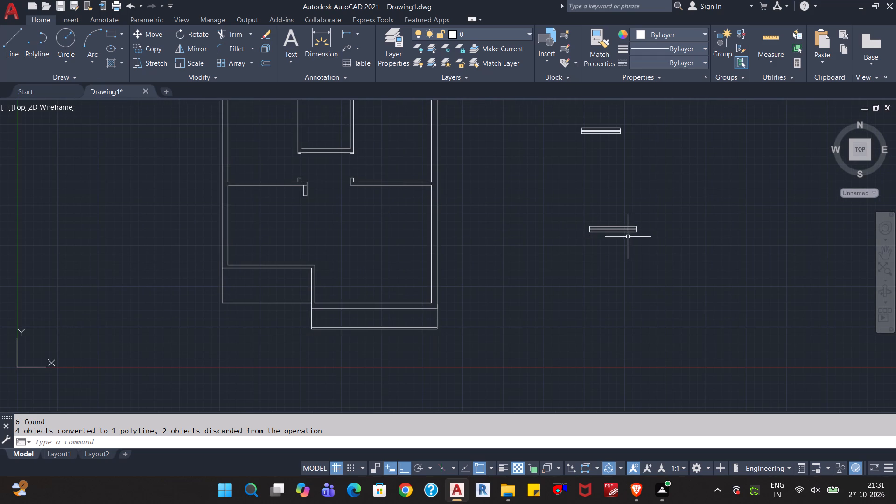
# Draw a 4' by 9" rectangle just below the 5' window symbol.
pyautogui.moveTo(622, 179); pyautogui.dragTo(623, 257, button='middle')
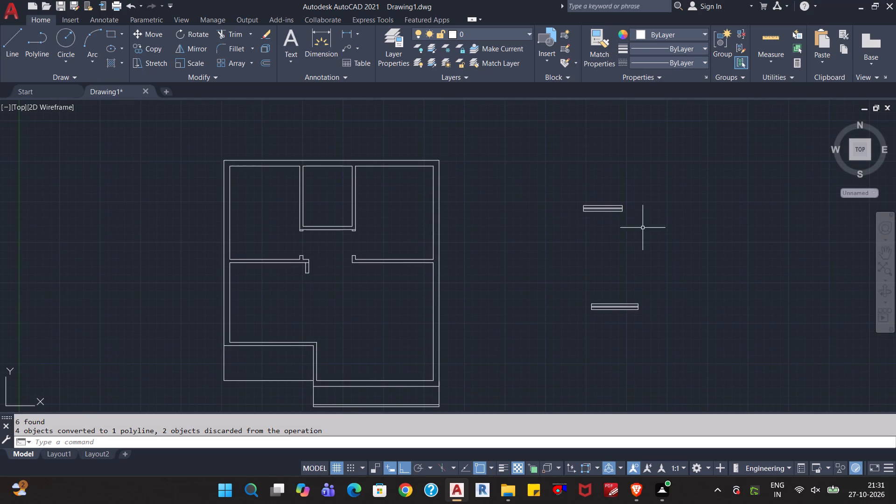
pyautogui.scroll(3, 627, 217)
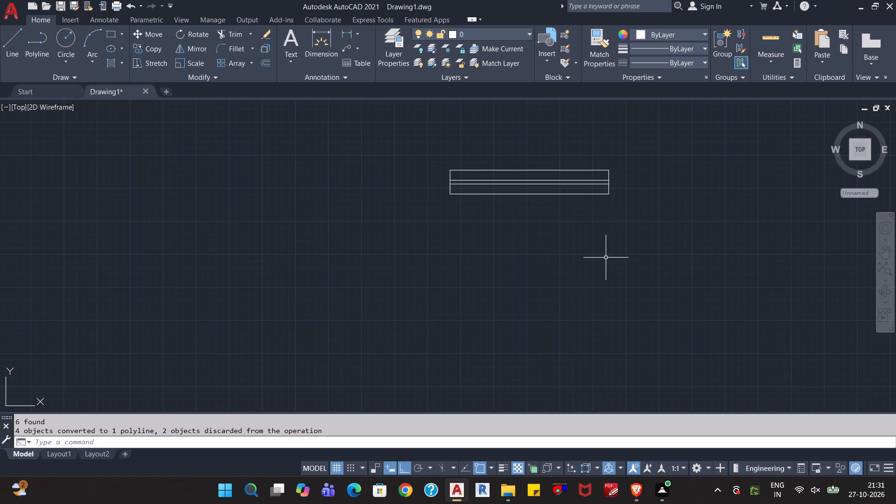
pyautogui.scroll(-1, 607, 260)
pyautogui.write('rec')
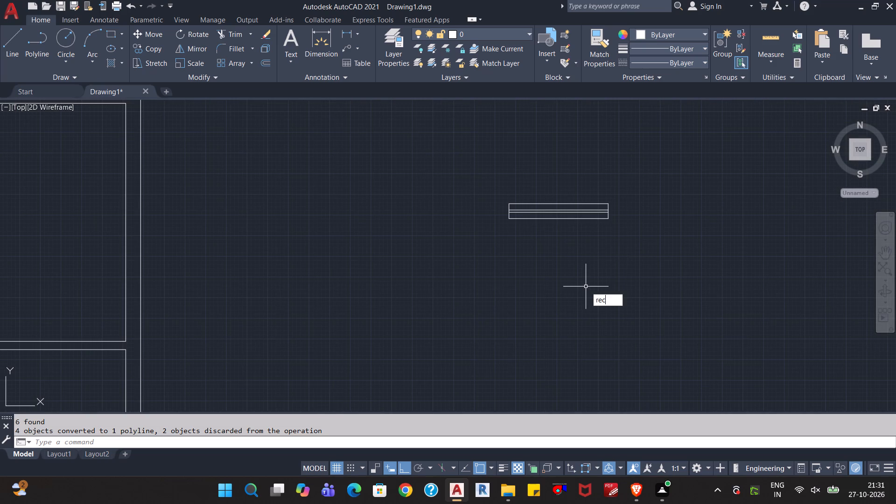
pyautogui.press('Return')
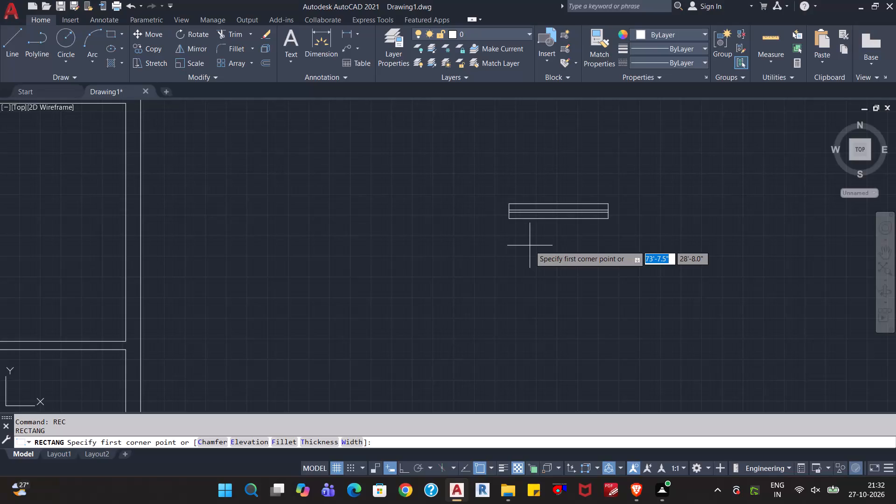
pyautogui.click(511, 277)
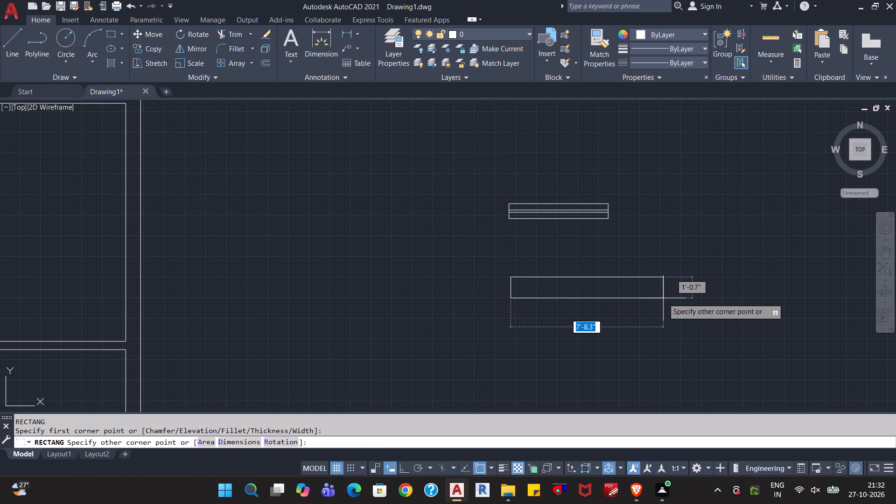
pyautogui.press('d')
pyautogui.press('Return')
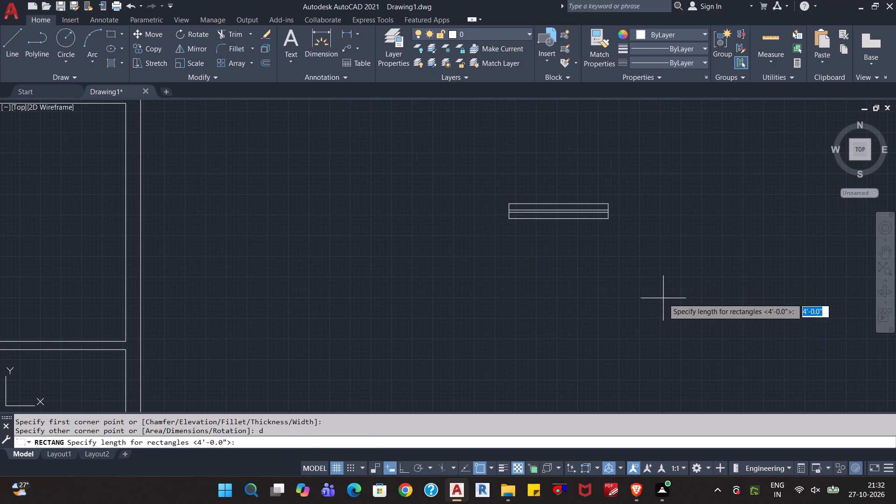
pyautogui.press('Return')
pyautogui.press('Return')
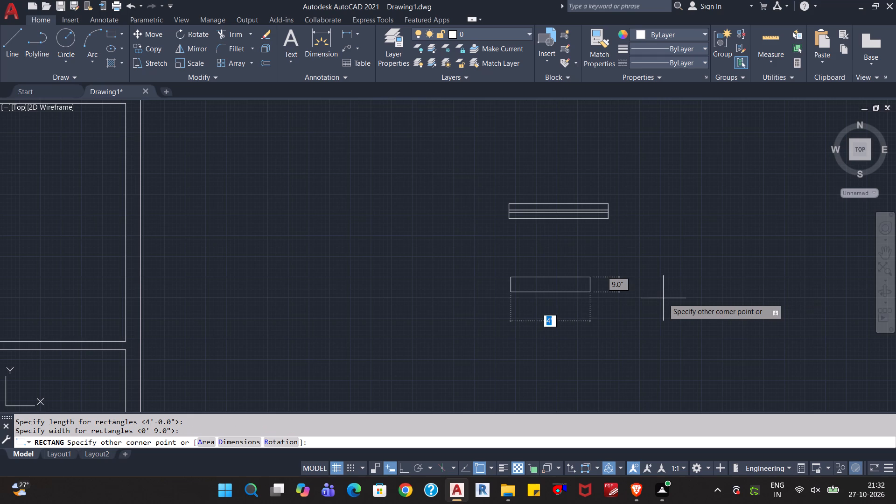
pyautogui.click(663, 297)
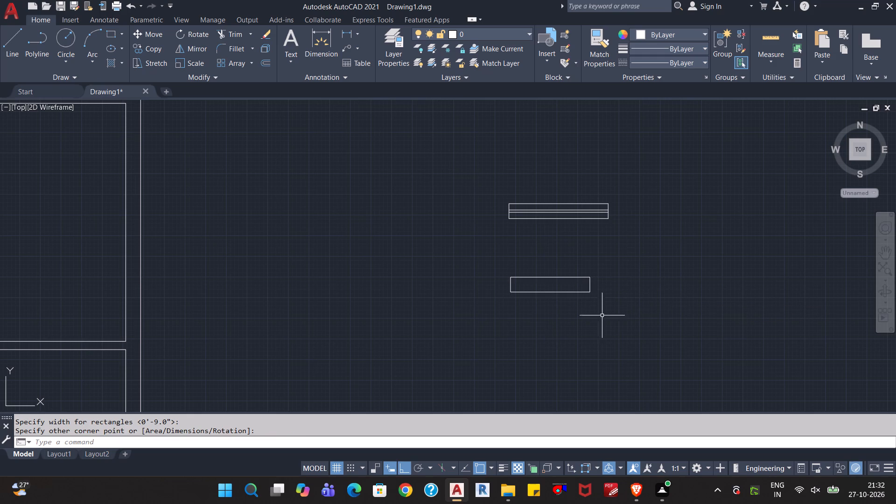
# Explode the new 4' by 9" rectangle into separate lines.
pyautogui.click(611, 312)
pyautogui.click(494, 260)
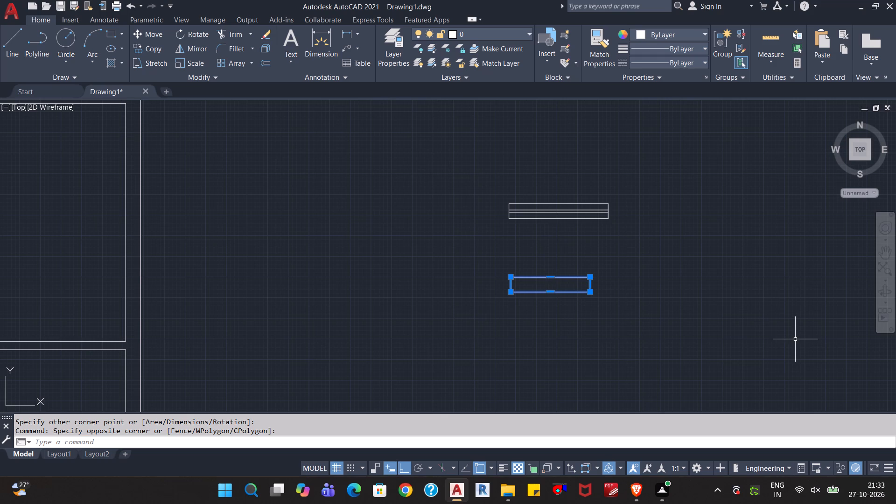
pyautogui.press('x')
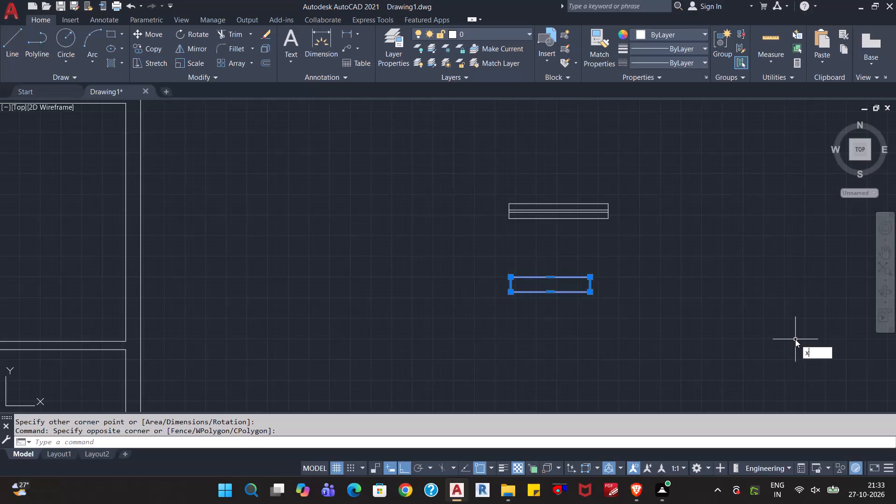
pyautogui.press('Return')
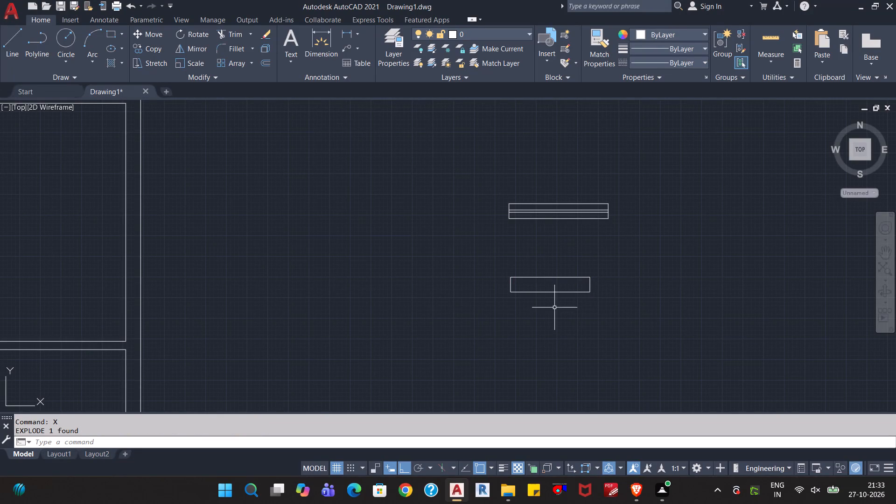
pyautogui.press('Escape')
pyautogui.press('Escape')
pyautogui.press('Escape')
# Offset the bottom and top long lines of the exploded 4' rectangle inward by 3.8" each.
pyautogui.press('o')
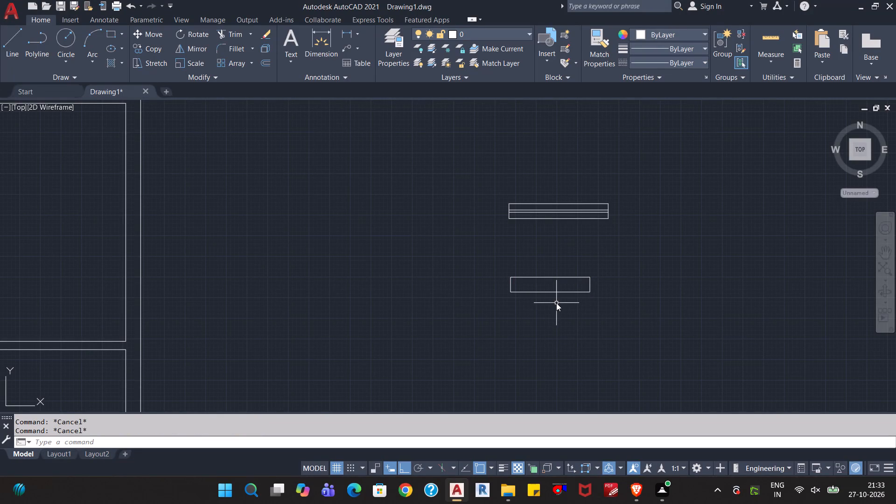
pyautogui.press('Return')
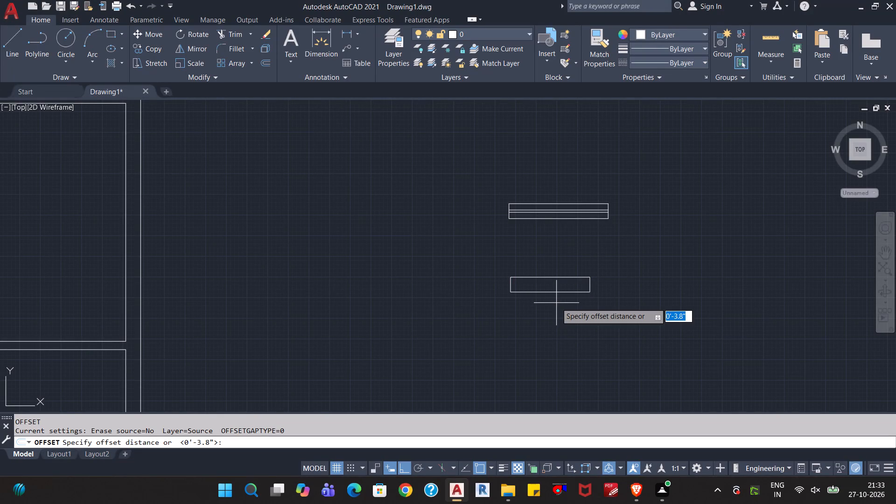
pyautogui.press('Return')
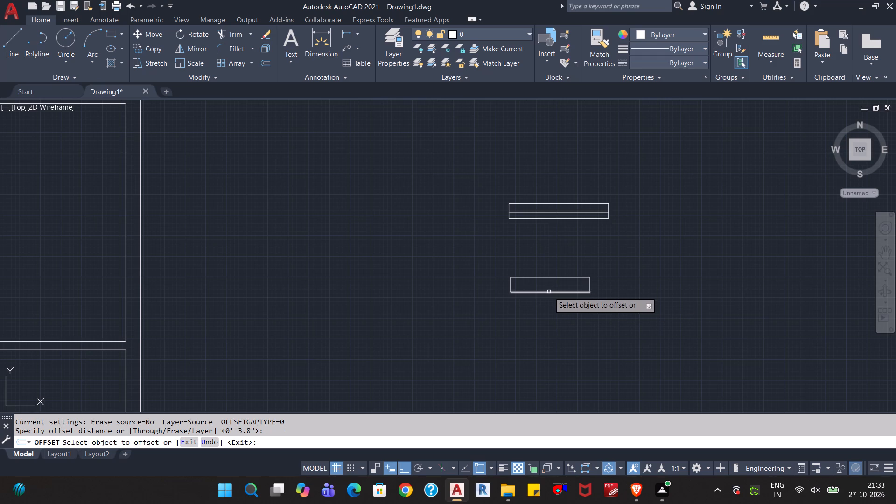
pyautogui.click(548, 293)
pyautogui.click(552, 259)
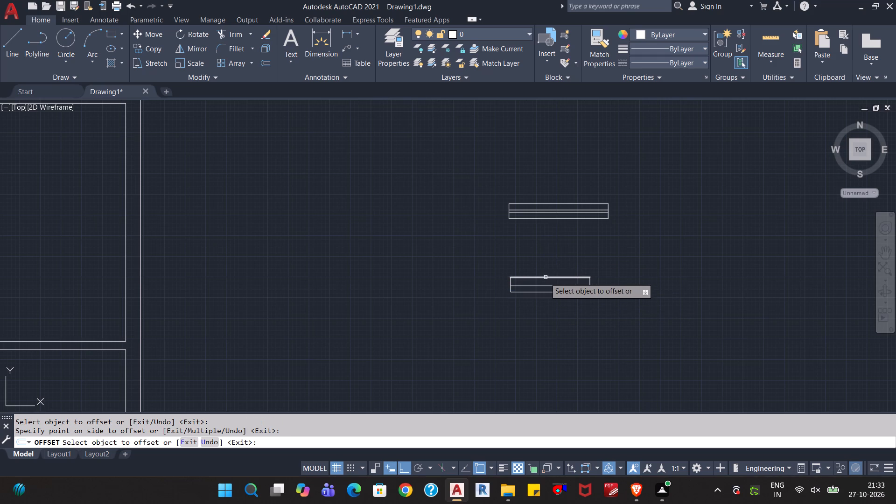
pyautogui.click(545, 278)
pyautogui.click(545, 322)
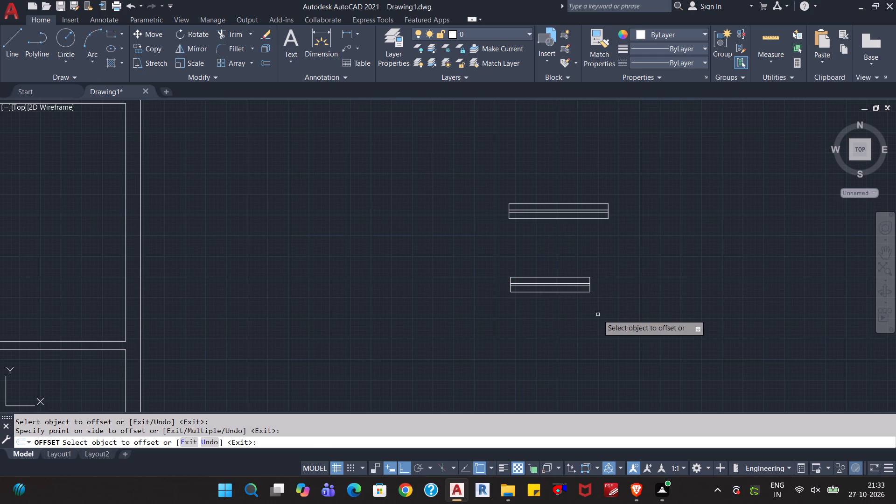
pyautogui.press('Escape')
pyautogui.press('Escape')
pyautogui.press('Escape')
# Join all the lines of the 4' window symbol.
pyautogui.click(621, 311)
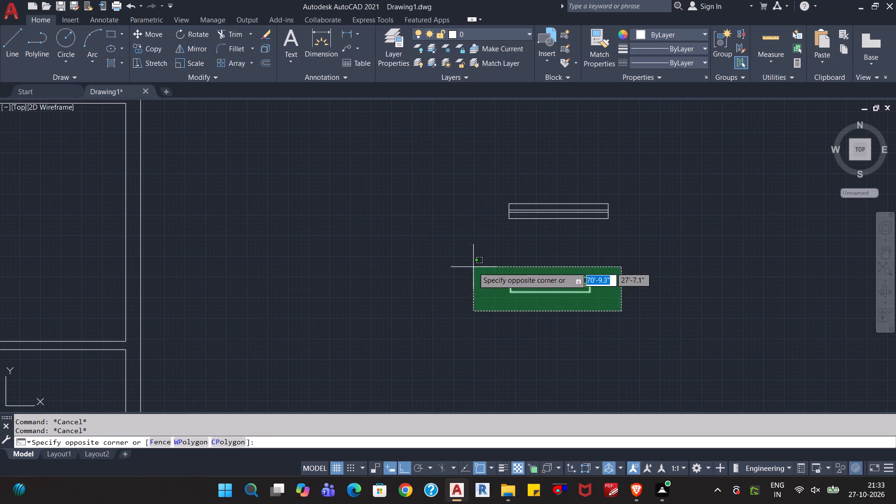
pyautogui.click(474, 264)
pyautogui.write('join')
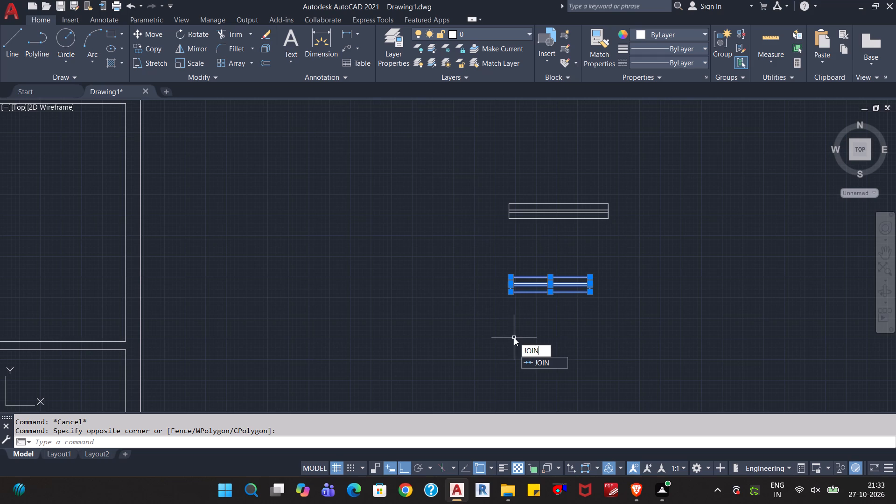
pyautogui.press('Return')
# Copy the 4' window symbol and paste it in the empty space between the floor plan and the window symbols.
pyautogui.scroll(-2, 519, 336)
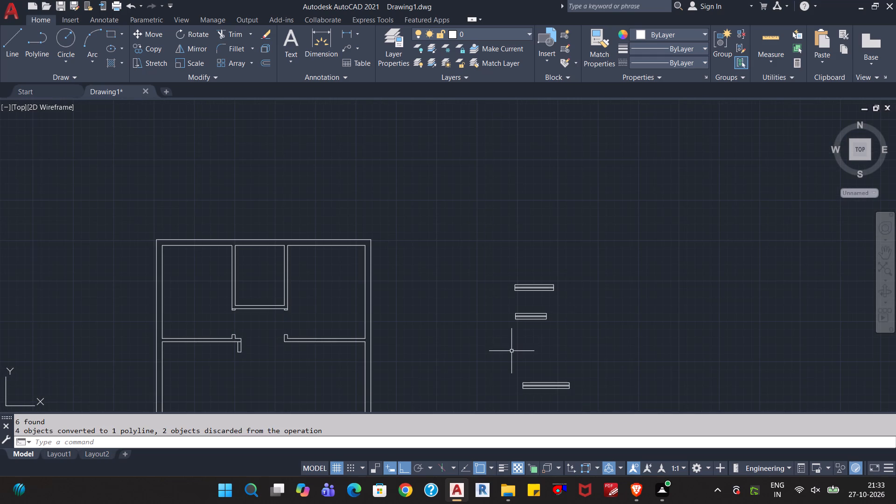
pyautogui.moveTo(511, 350); pyautogui.dragTo(511, 324, button='middle')
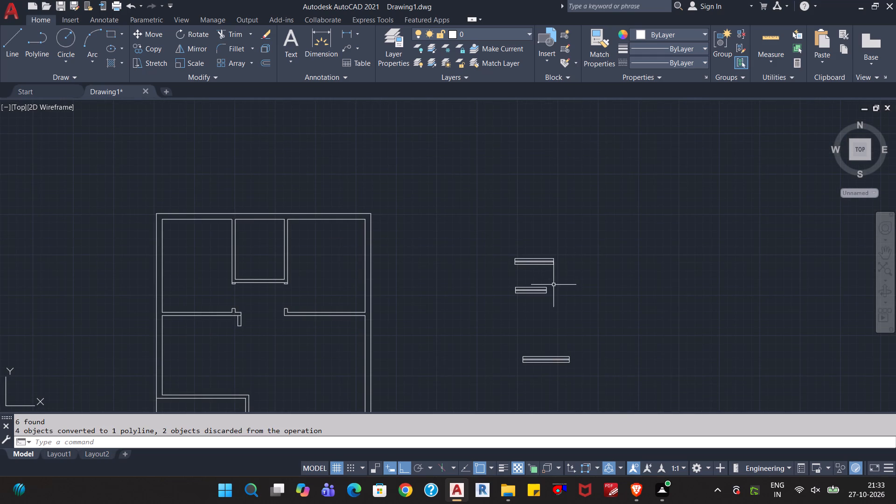
pyautogui.click(553, 284)
pyautogui.click(507, 308)
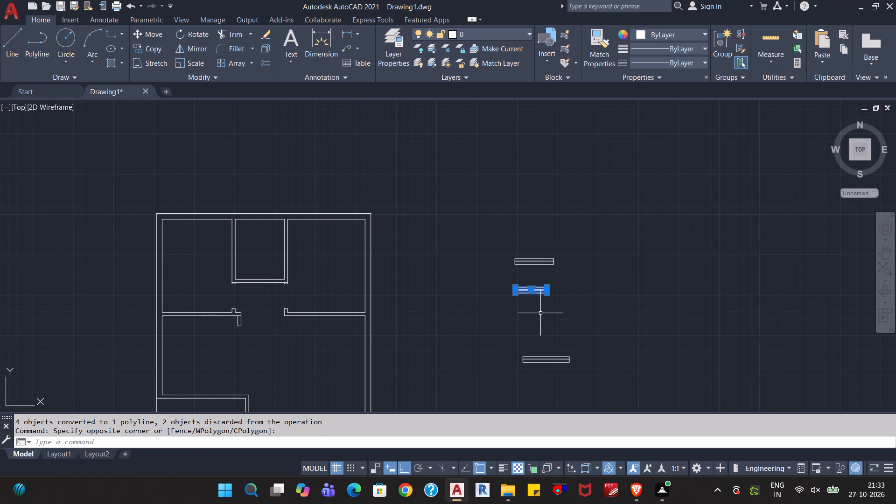
pyautogui.hotkey('ctrl', 'c')
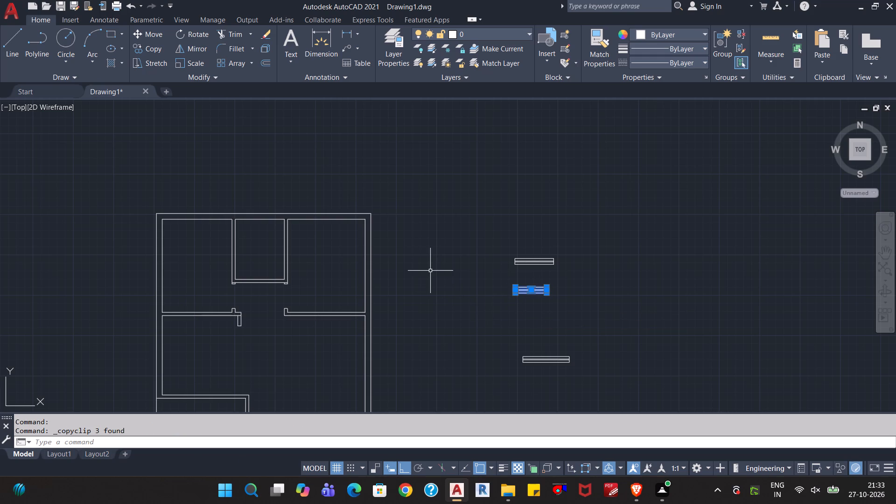
pyautogui.hotkey('ctrl', 'v')
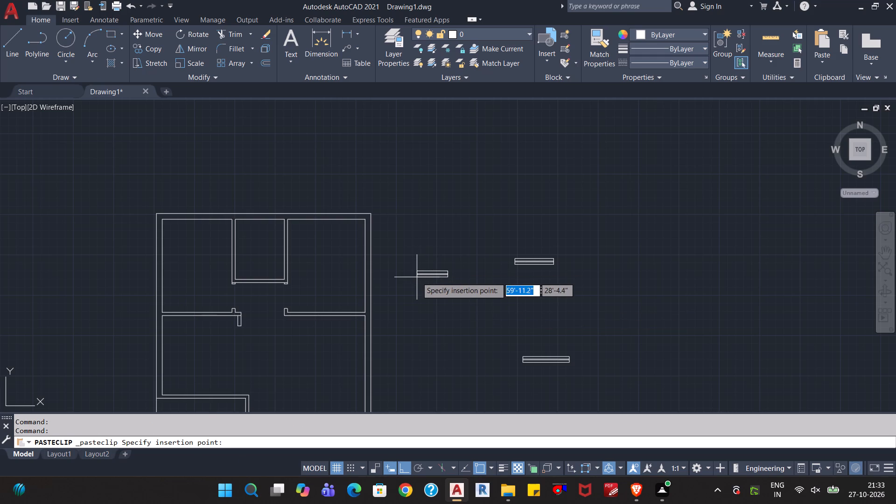
pyautogui.click(416, 277)
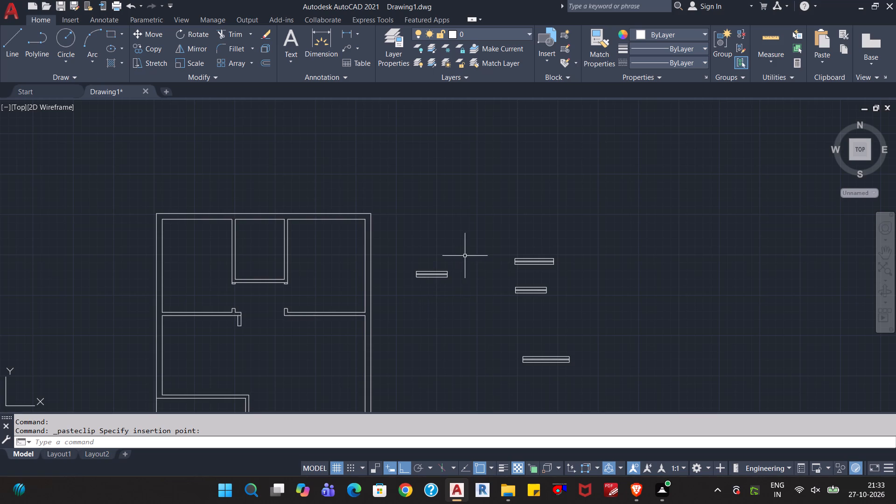
# Rotate the pasted 4' window copy 90° clockwise about its lower-right corner so it stands vertical.
pyautogui.click(465, 256)
pyautogui.click(406, 298)
pyautogui.write('ro')
pyautogui.press('Return')
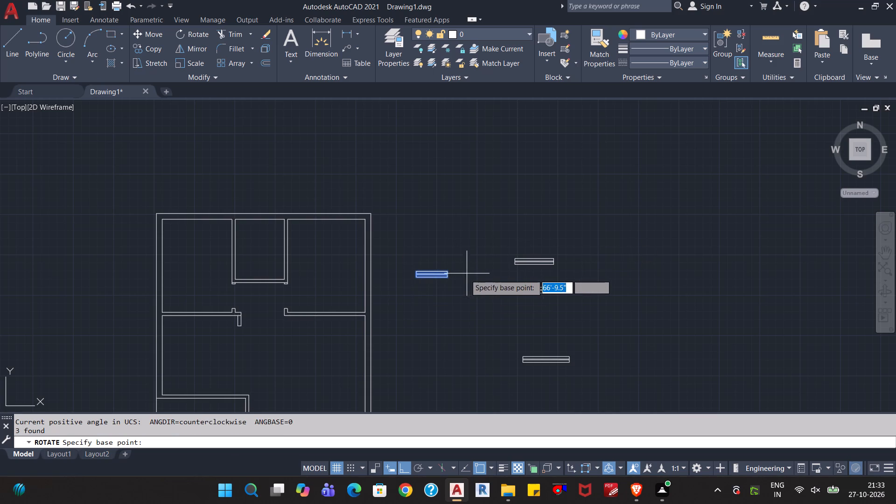
pyautogui.click(449, 276)
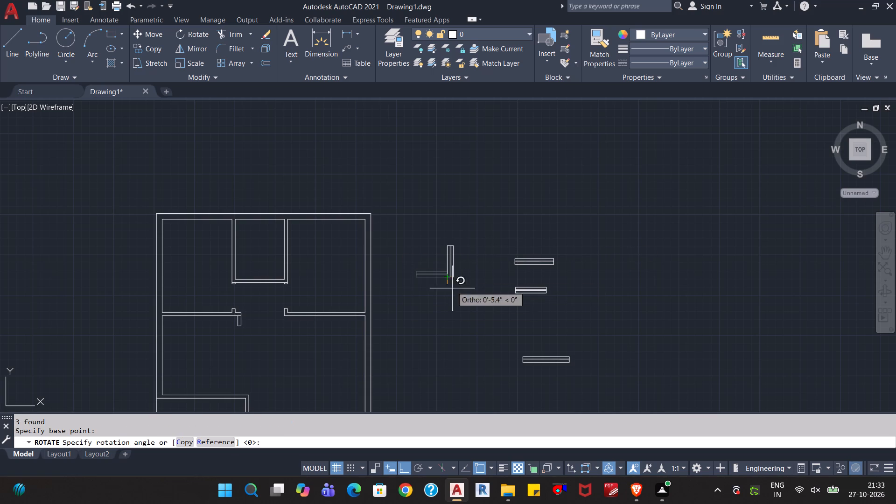
pyautogui.click(448, 322)
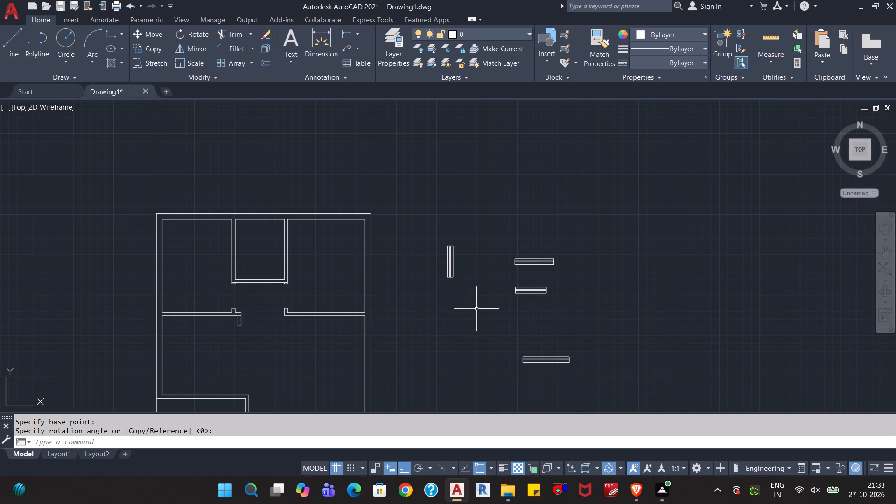
# Select the whole vertical 4' window copy beside the floor plan.
pyautogui.click(490, 224)
pyautogui.click(422, 292)
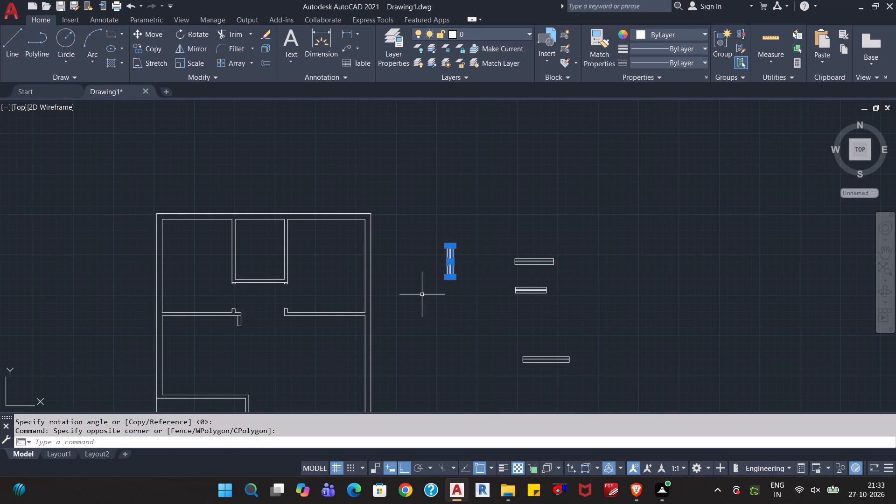
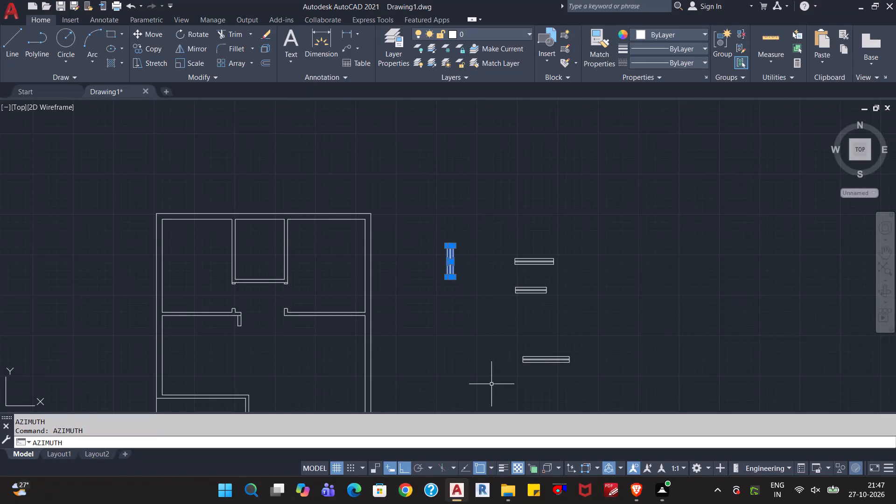
# Copy the selected vertical 4' window symbol and paste three copies in the empty space beside the floor plan.
pyautogui.hotkey('ctrl', 'c')
pyautogui.hotkey('ctrl', 'v')
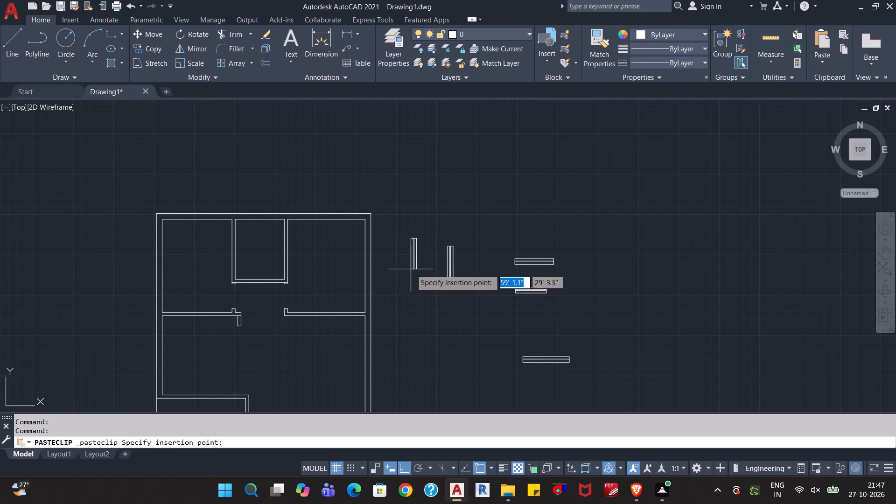
pyautogui.click(414, 235)
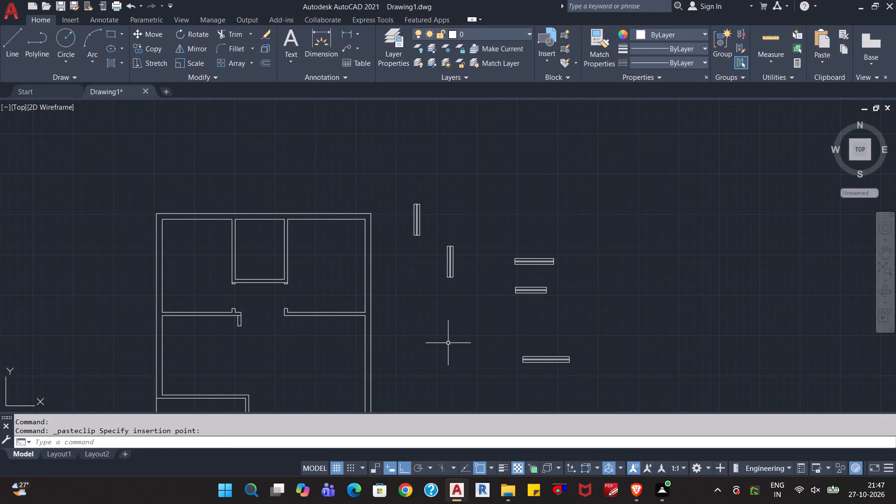
pyautogui.hotkey('ctrl', 'v')
pyautogui.click(418, 336)
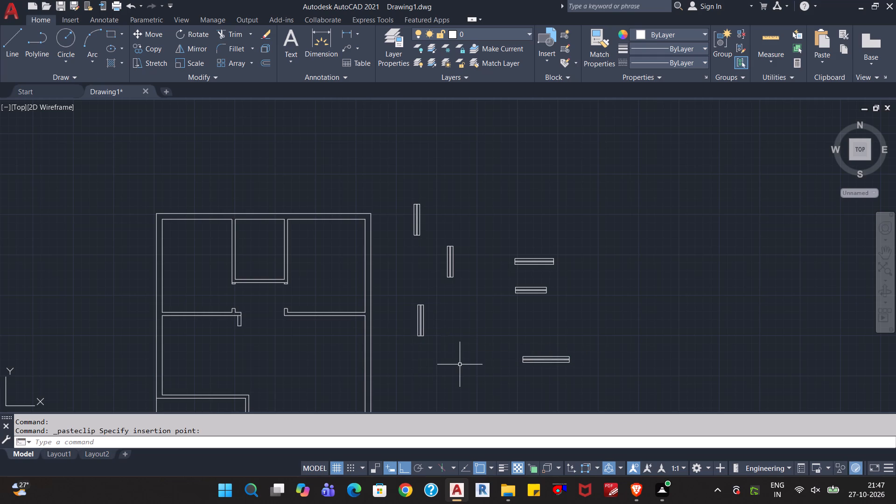
pyautogui.hotkey('ctrl', 'v')
pyautogui.click(460, 364)
pyautogui.press('Escape')
pyautogui.press('Escape')
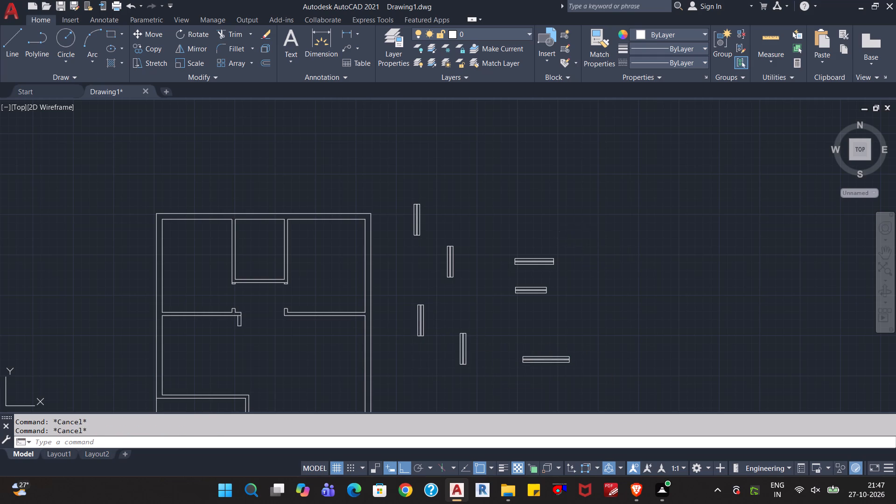
# Delete the horizontal 5' and 4' window symbols, keeping the horizontal 6' window symbol.
pyautogui.click(581, 231)
pyautogui.click(508, 307)
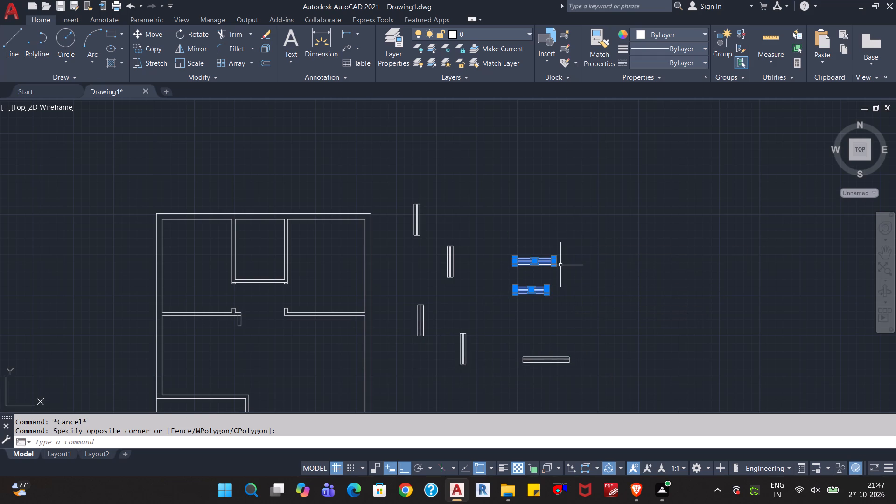
pyautogui.press('Delete')
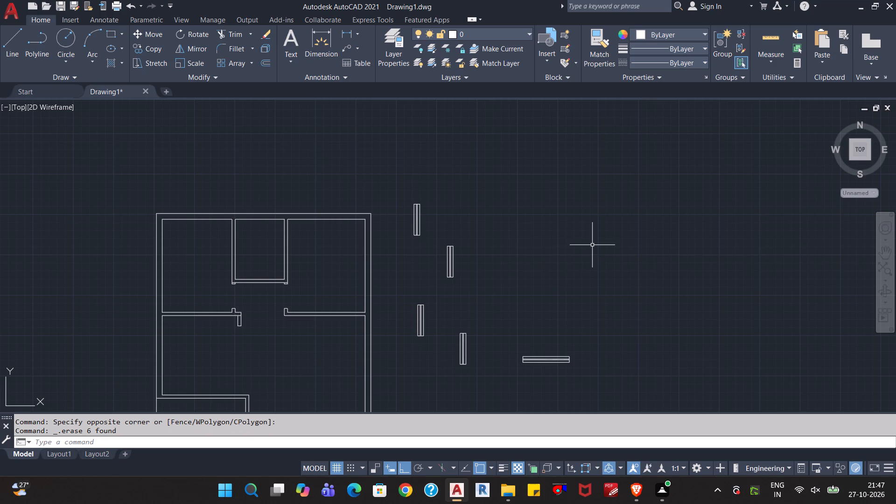
pyautogui.press('Escape')
pyautogui.press('Escape')
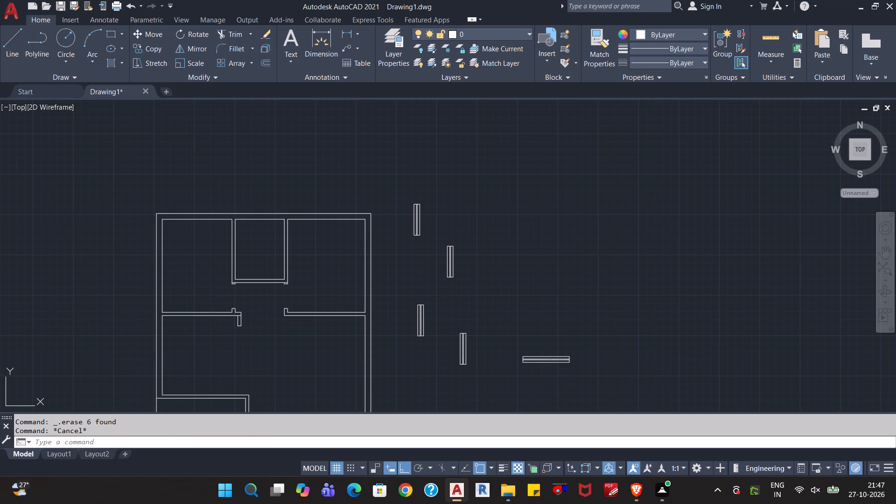
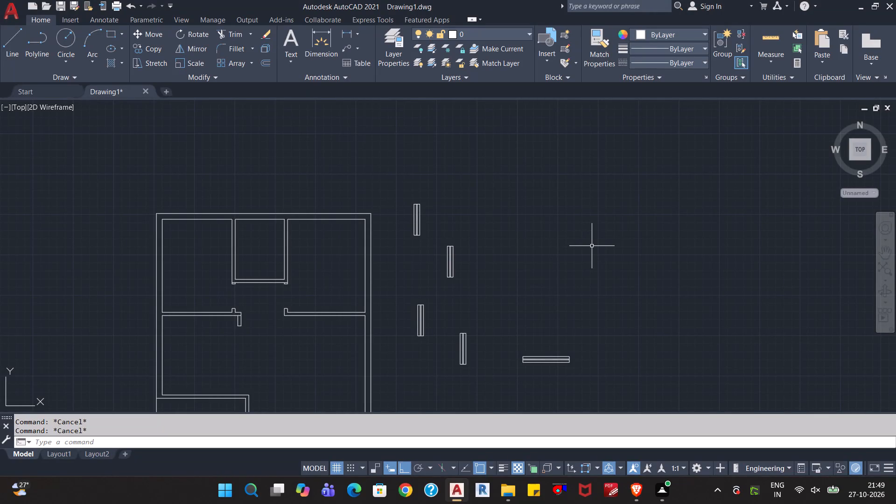
# Start saving the drawing and set its file name to "10. Bliss Residence 2BHK".
pyautogui.press('Escape')
pyautogui.press('Escape')
pyautogui.press('Escape')
pyautogui.moveTo(595, 210); pyautogui.dragTo(577, 180, button='middle')
pyautogui.scroll(-1, 577, 180)
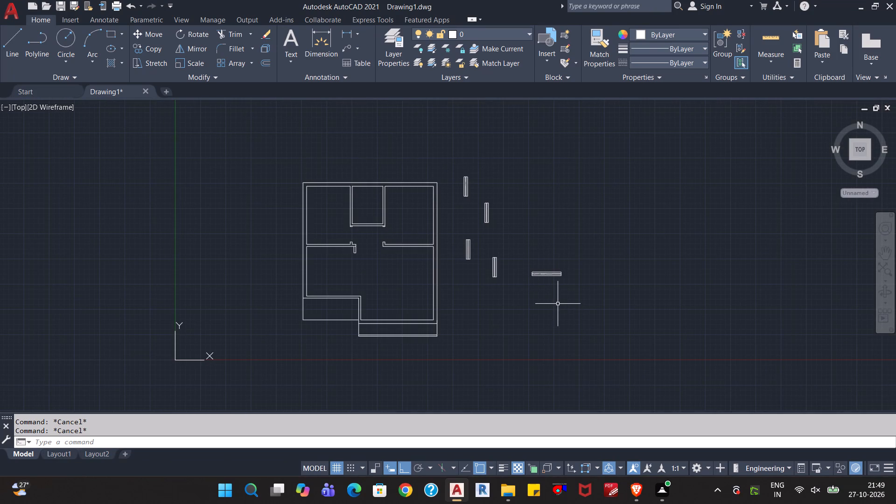
pyautogui.hotkey('ctrl', 's')
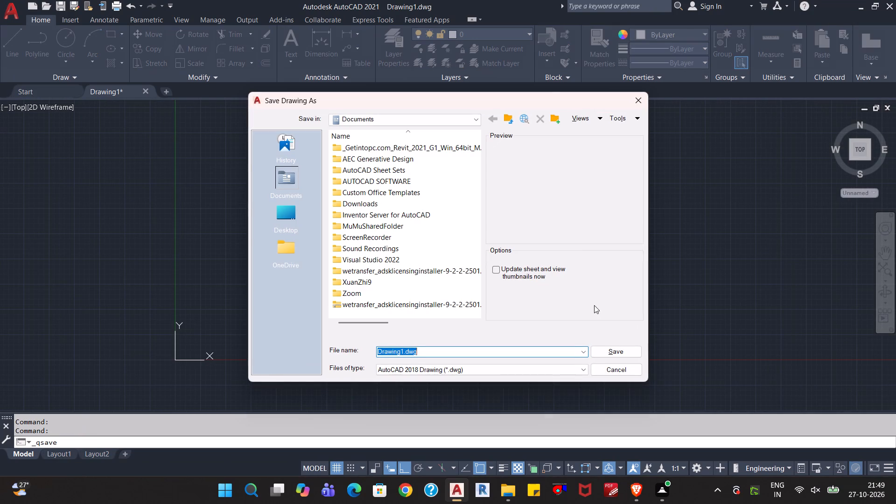
pyautogui.click(402, 355)
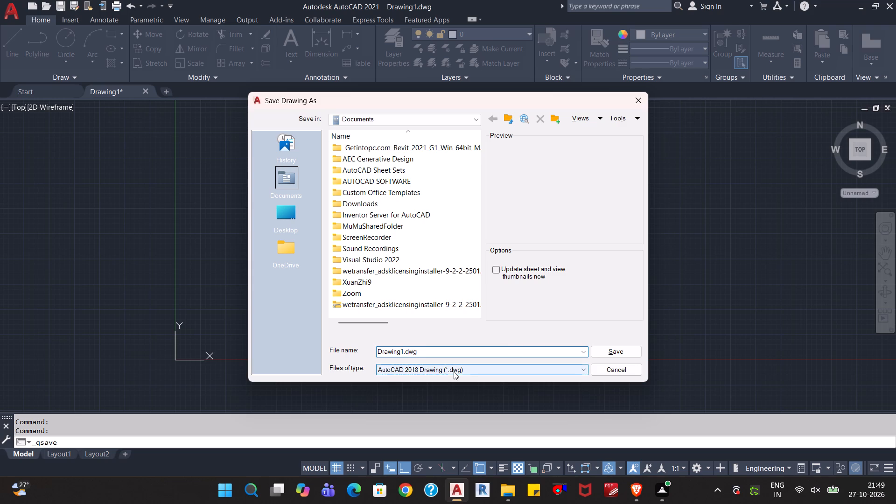
pyautogui.press('Right')
pyautogui.press('BackSpace')
pyautogui.press('BackSpace')
pyautogui.press('BackSpace')
pyautogui.press('BackSpace')
pyautogui.press('BackSpace')
pyautogui.press('BackSpace')
pyautogui.press('BackSpace')
pyautogui.press('BackSpace')
pyautogui.press('BackSpace')
pyautogui.press('BackSpace')
pyautogui.press('BackSpace')
pyautogui.press('BackSpace')
pyautogui.press('BackSpace')
pyautogui.press('BackSpace')
pyautogui.press('BackSpace')
pyautogui.press('BackSpace')
pyautogui.hotkey('ctrl', 'v')
pyautogui.write('10.')
pyautogui.press('space')
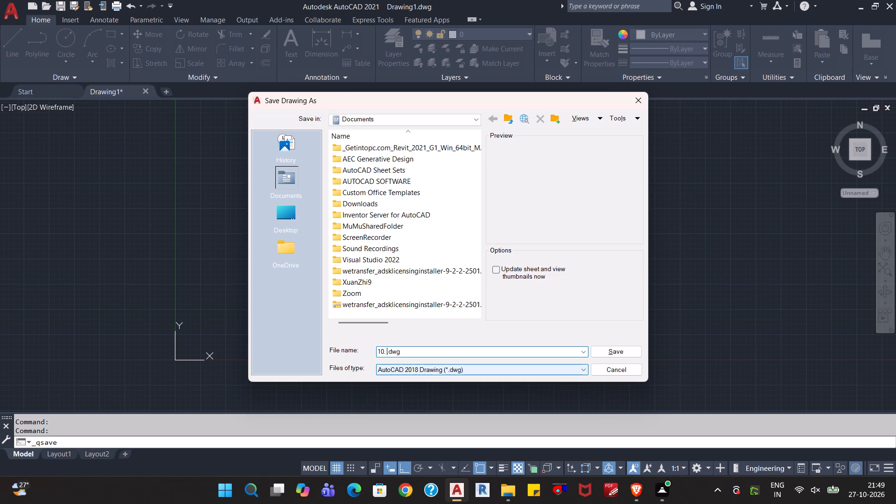
pyautogui.hotkey('ctrl', 'b')
pyautogui.write('liss')
pyautogui.press('space')
pyautogui.press('BackSpace')
pyautogui.press('BackSpace')
pyautogui.press('BackSpace')
pyautogui.press('BackSpace')
pyautogui.press('BackSpace')
pyautogui.hotkey('shift', 'b')
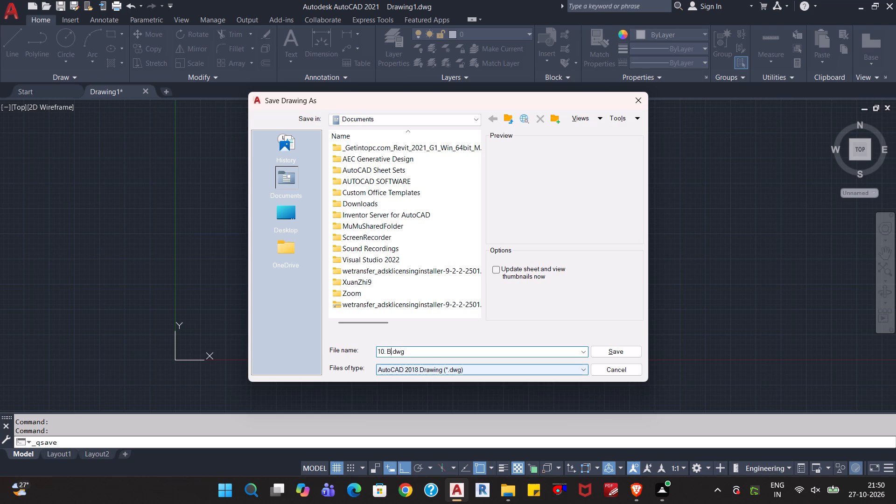
pyautogui.write('liss')
pyautogui.press('space')
pyautogui.hotkey('shift', 'r')
pyautogui.press('e')
pyautogui.press('d')
pyautogui.press('BackSpace')
pyautogui.write('sidence')
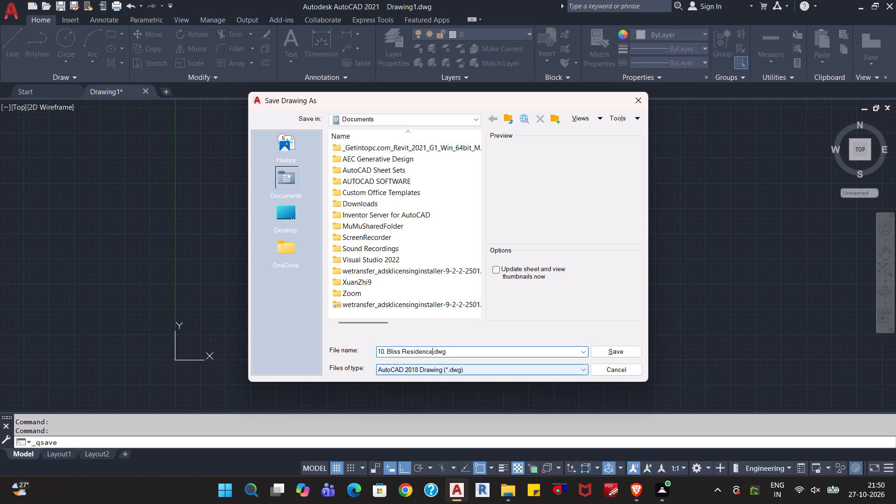
pyautogui.press('2')
pyautogui.write('BHK')
pyautogui.press('space')
pyautogui.press('Left')
pyautogui.press('Left')
pyautogui.press('Left')
pyautogui.press('Left')
pyautogui.press('Left')
pyautogui.press('space')
pyautogui.press('Right')
pyautogui.press('Right')
pyautogui.press('Right')
pyautogui.press('Right')
pyautogui.press('Right')
pyautogui.press('Right')
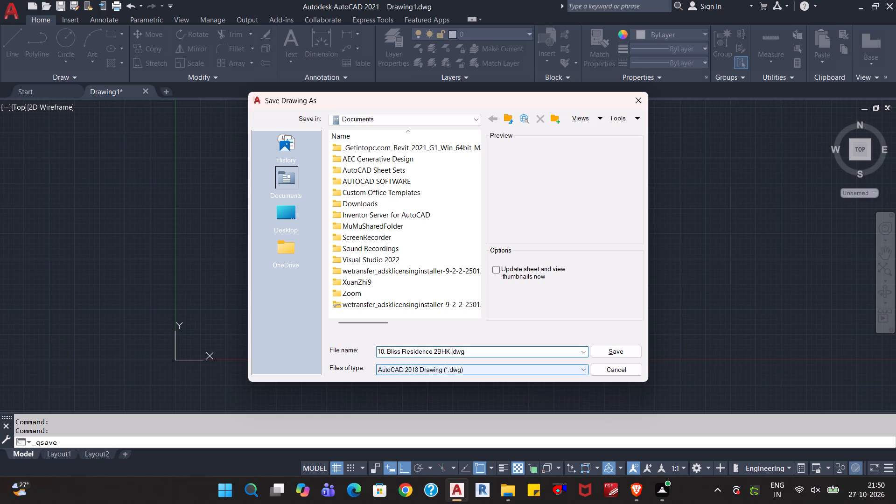
pyautogui.press('Left')
pyautogui.press('BackSpace')
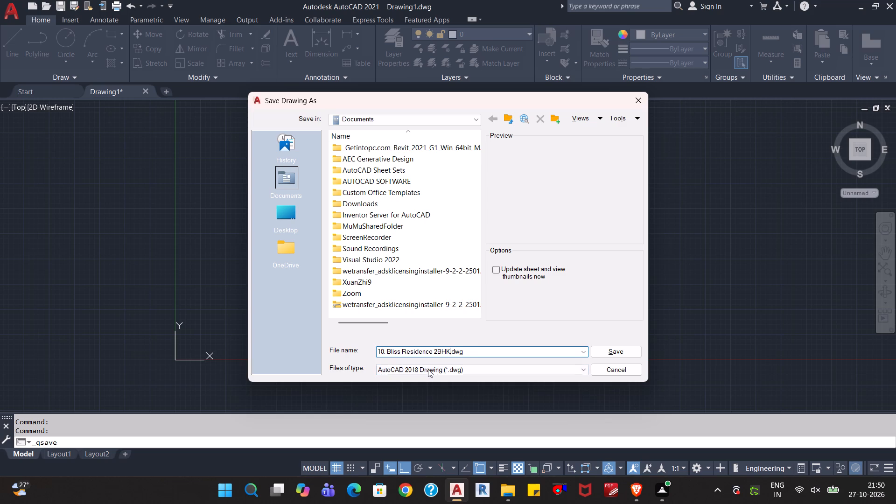
# Save the drawing in the Desktop folder Fuji Uploading plans > FLOOR PLANs, with the sheet and view thumbnails update enabled.
pyautogui.click(281, 217)
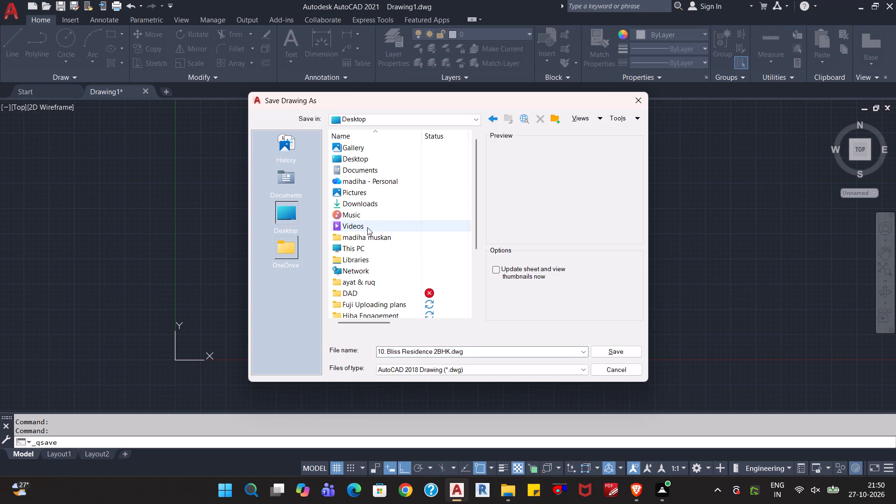
pyautogui.scroll(-2, 369, 230)
pyautogui.doubleClick(372, 234)
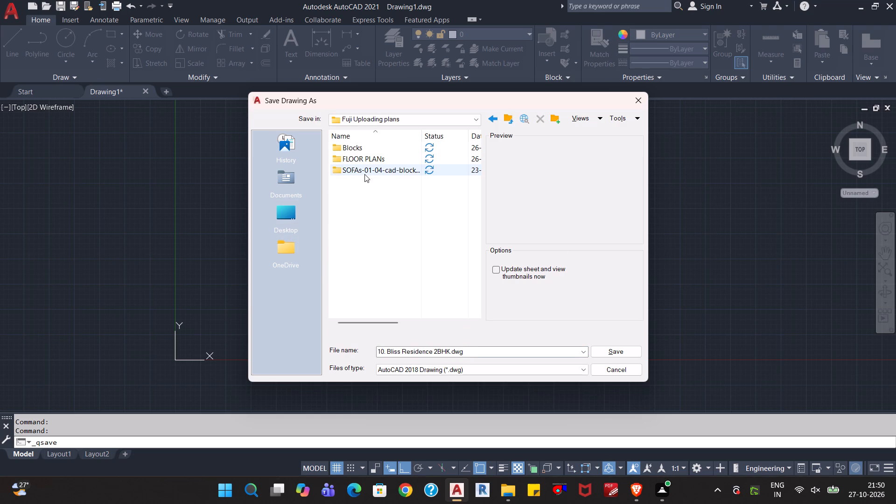
pyautogui.doubleClick(367, 158)
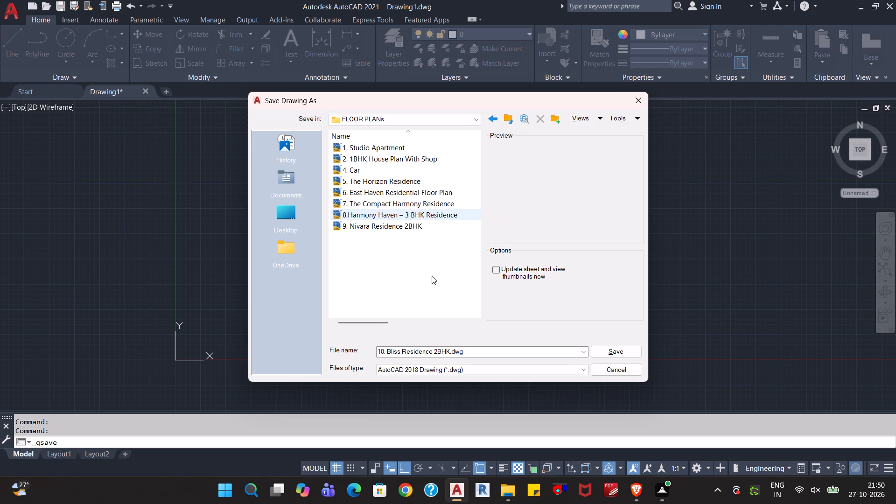
pyautogui.click(431, 275)
pyautogui.click(497, 268)
pyautogui.click(617, 350)
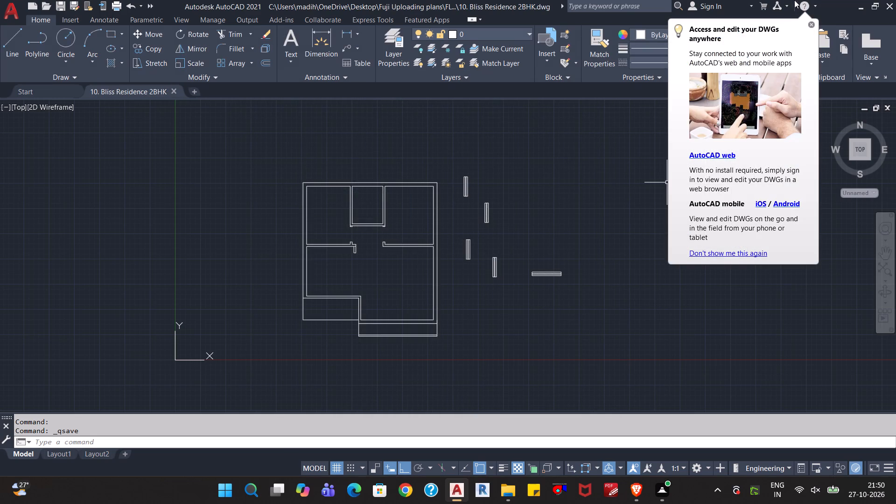
pyautogui.click(811, 22)
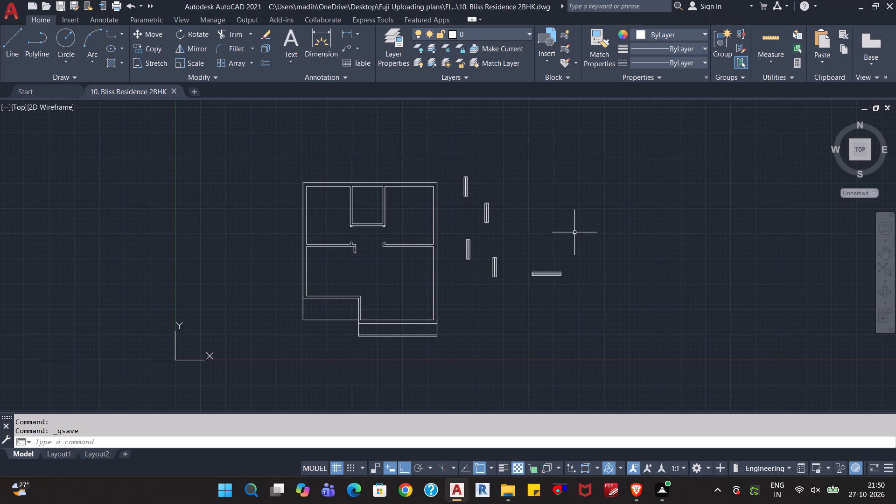
# Offset the inner face of the small central room's right partition 6" into that room.
pyautogui.scroll(2, 441, 330)
pyautogui.scroll(-1, 449, 311)
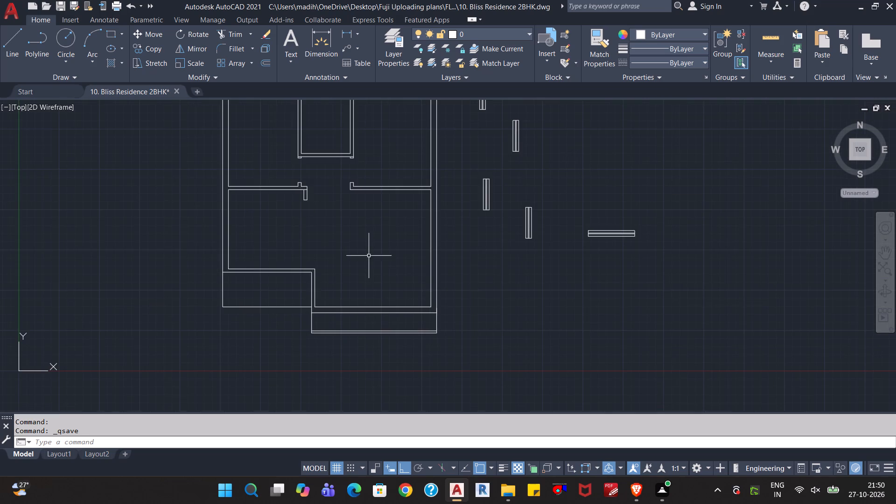
pyautogui.moveTo(366, 252); pyautogui.dragTo(369, 304, button='middle')
pyautogui.scroll(-1, 368, 268)
pyautogui.scroll(1, 371, 301)
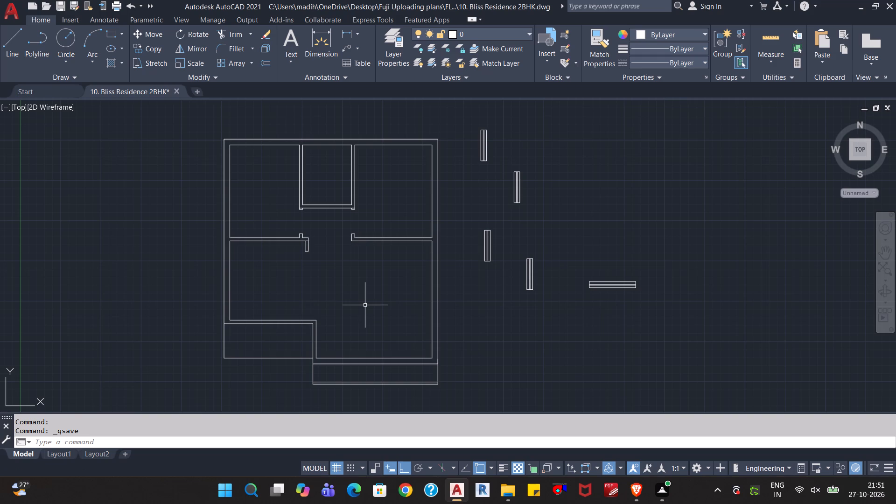
pyautogui.press('o')
pyautogui.press('Return')
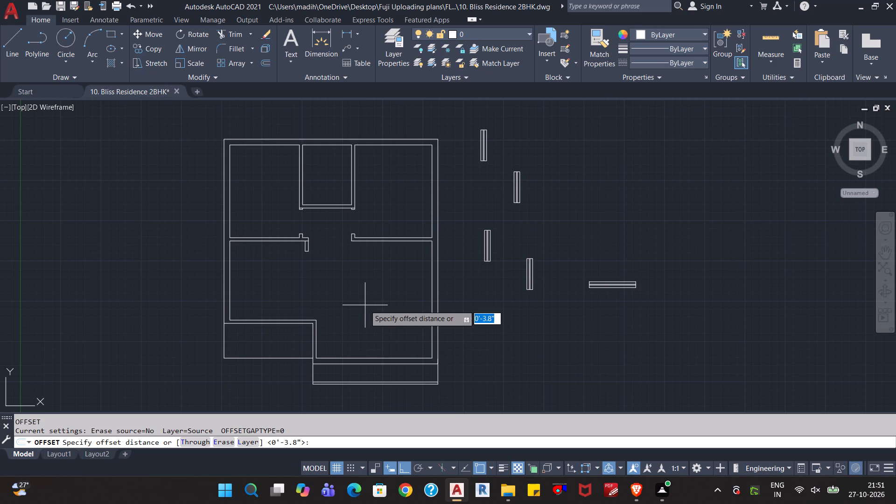
pyautogui.write('6"')
pyautogui.press('Return')
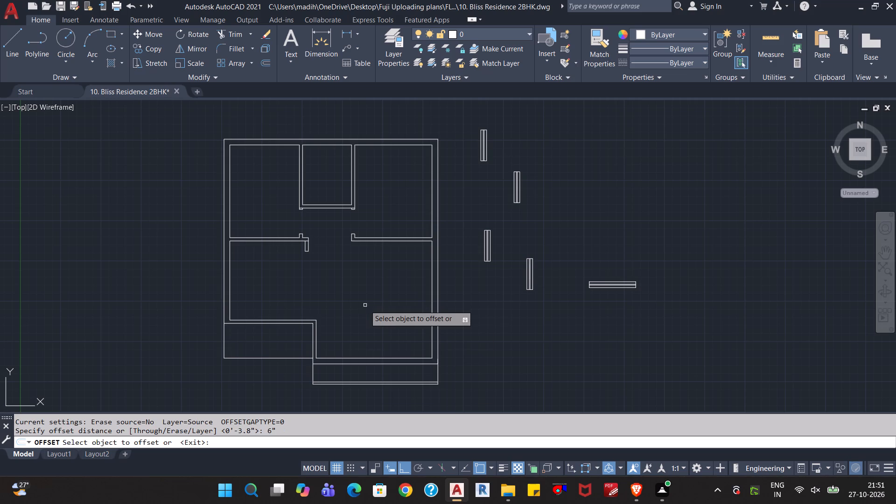
pyautogui.scroll(2, 280, 221)
pyautogui.moveTo(357, 216); pyautogui.dragTo(337, 288, button='middle')
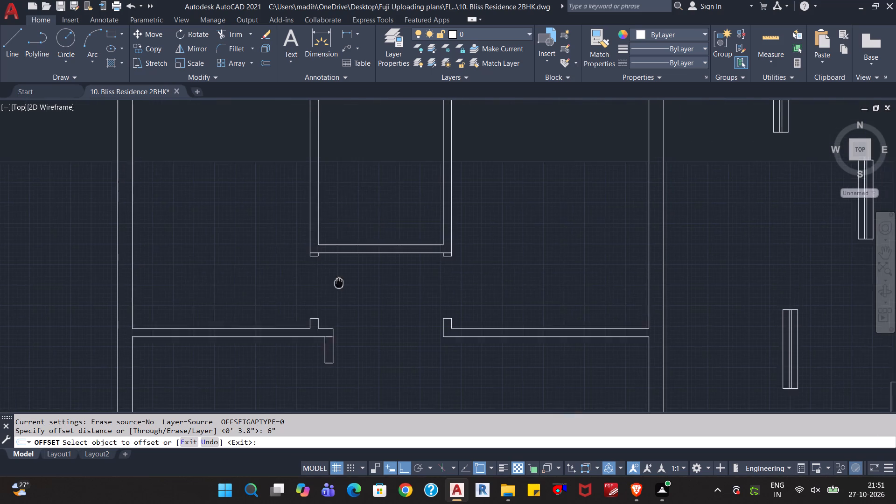
pyautogui.moveTo(337, 288); pyautogui.dragTo(336, 294, button='middle')
pyautogui.click(440, 237)
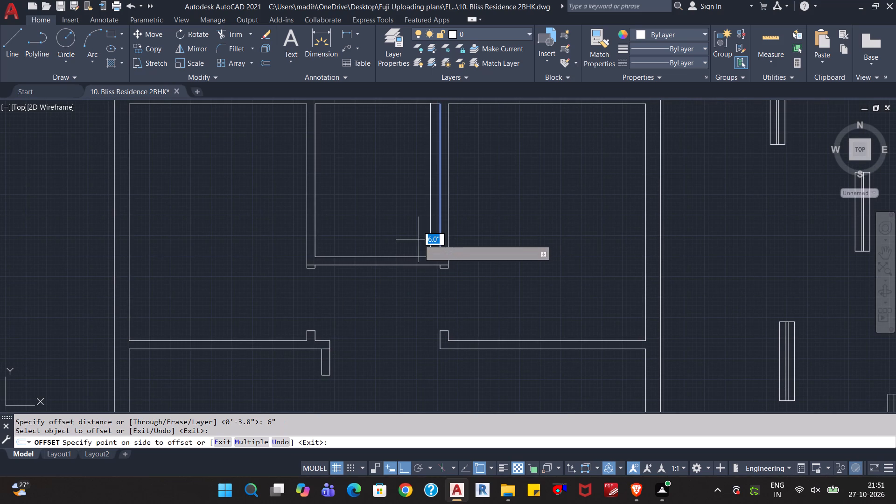
pyautogui.click(414, 239)
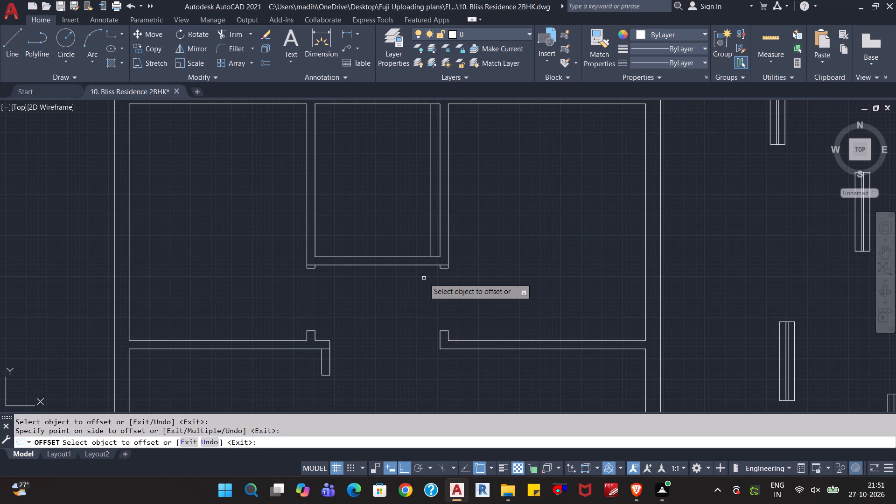
pyautogui.scroll(-1, 384, 317)
pyautogui.moveTo(391, 337); pyautogui.dragTo(343, 176, button='middle')
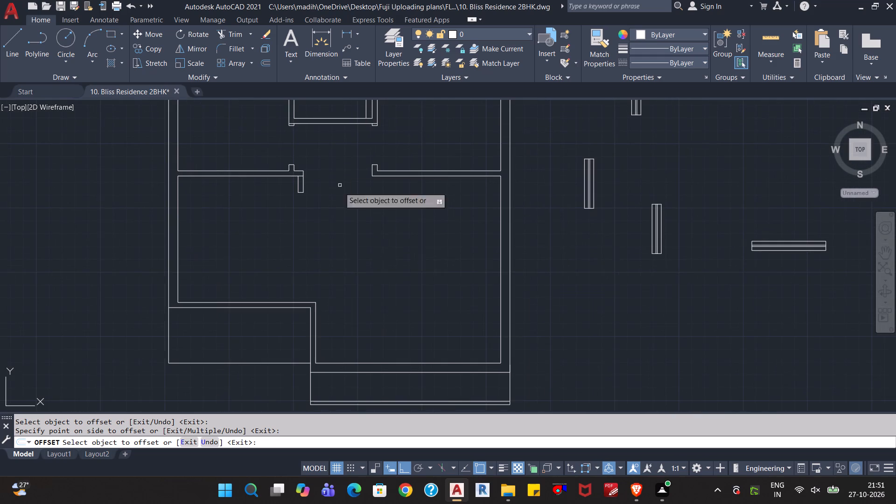
pyautogui.moveTo(353, 304); pyautogui.dragTo(366, 294, button='middle')
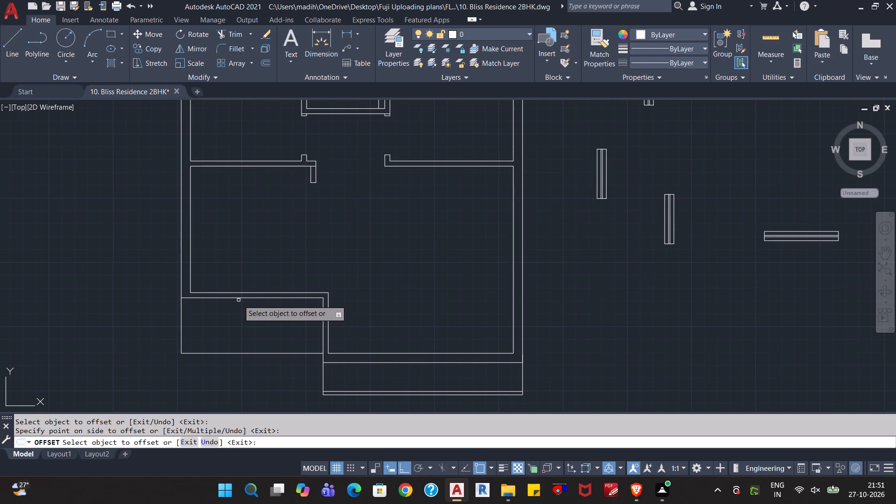
pyautogui.press('Escape')
pyautogui.press('Escape')
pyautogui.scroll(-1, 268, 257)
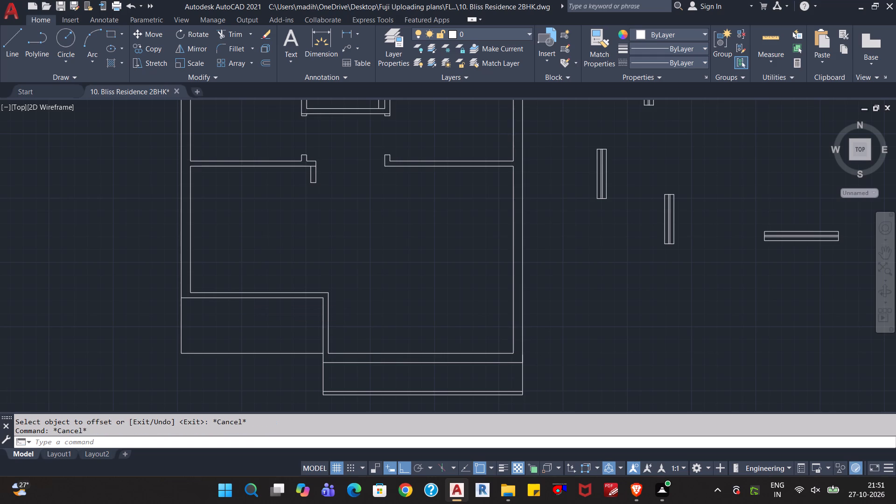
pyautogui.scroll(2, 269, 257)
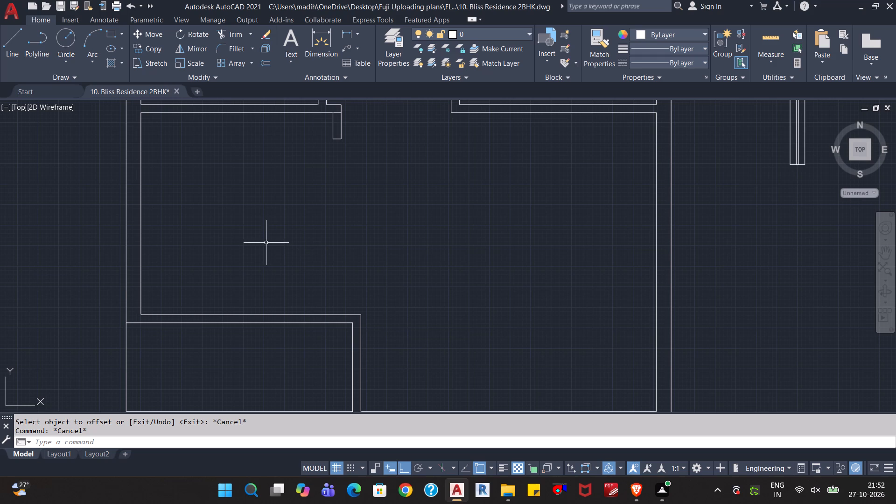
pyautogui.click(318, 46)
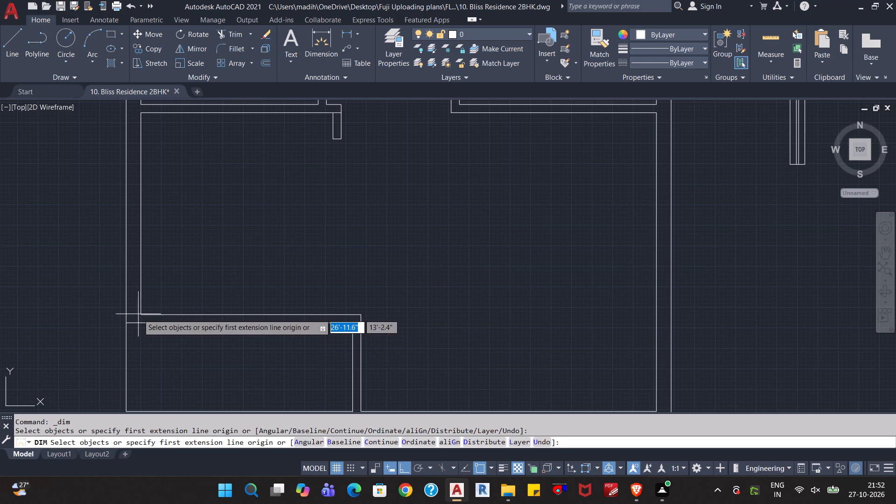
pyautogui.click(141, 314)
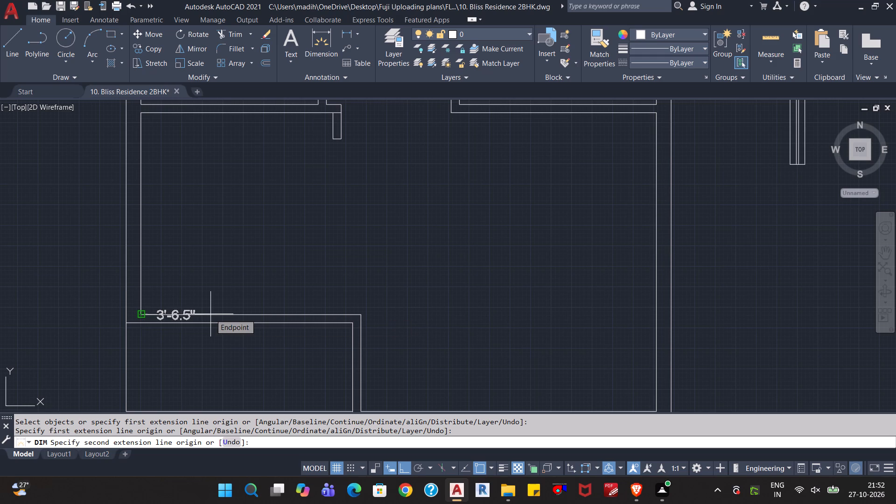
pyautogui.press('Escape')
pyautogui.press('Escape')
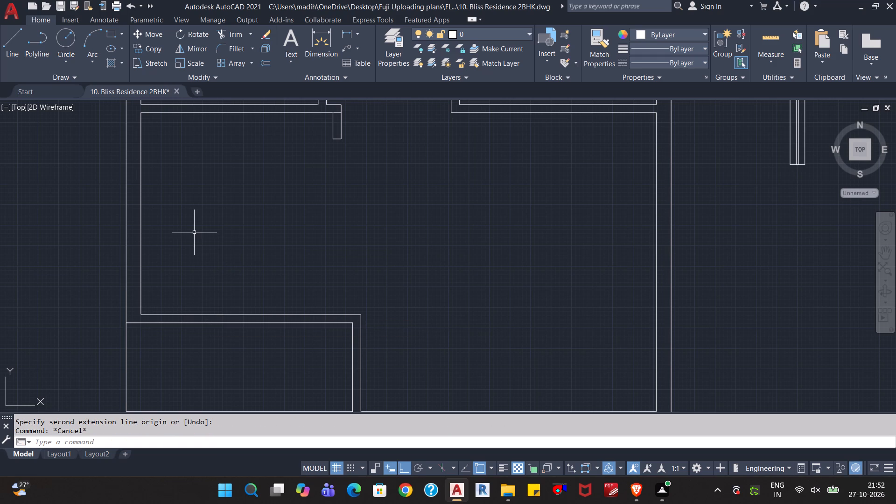
# Offset the inner face of the large lower room's left outer wall 3'8" into that room.
pyautogui.press('o')
pyautogui.press('Return')
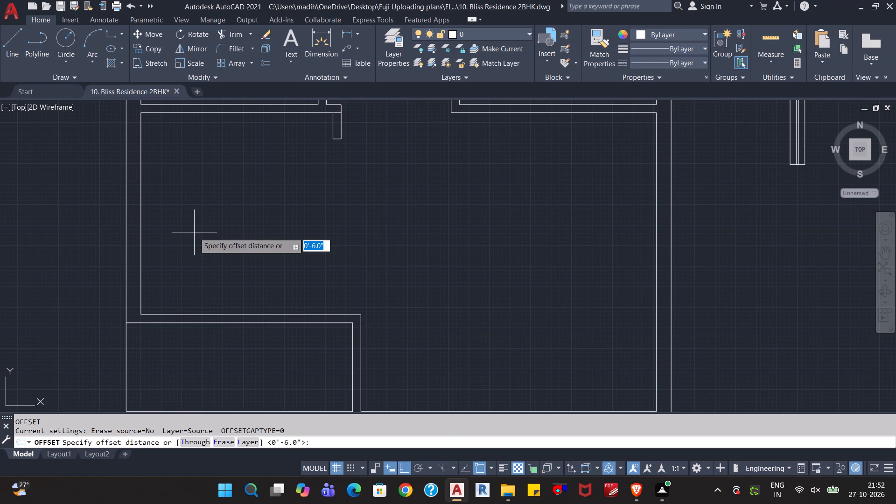
pyautogui.write('3\'8"')
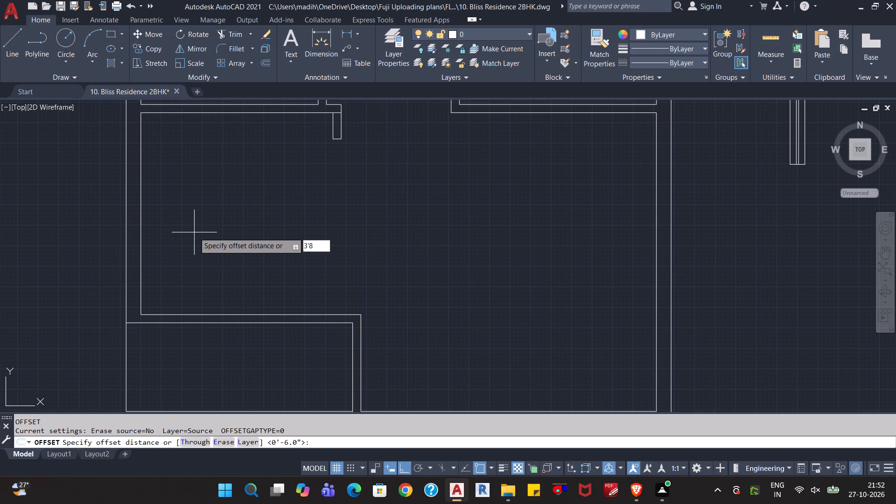
pyautogui.press('Return')
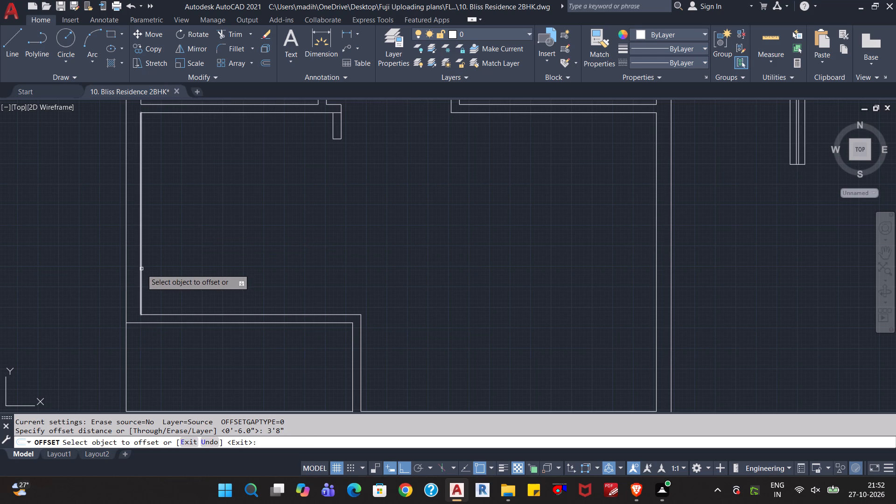
pyautogui.click(141, 269)
pyautogui.click(228, 273)
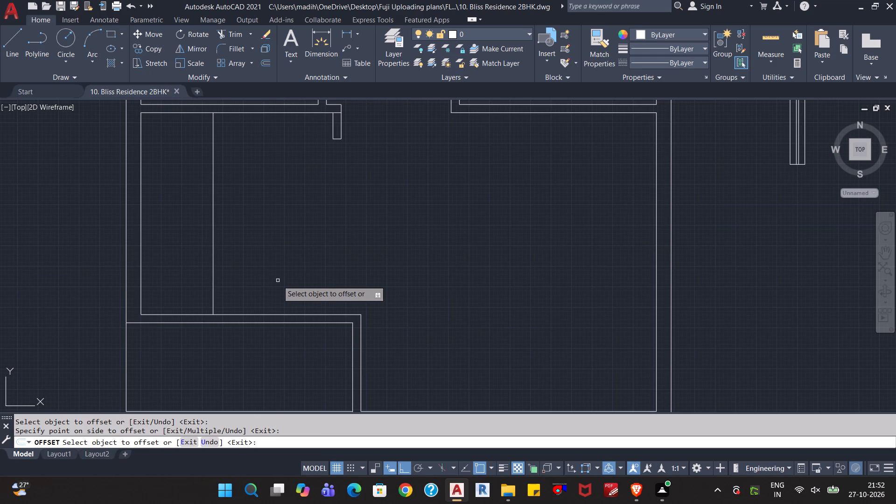
pyautogui.press('Escape')
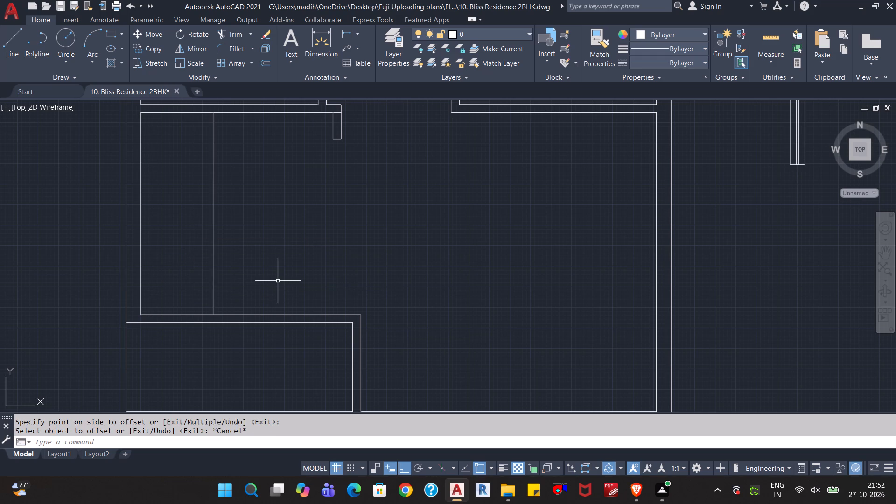
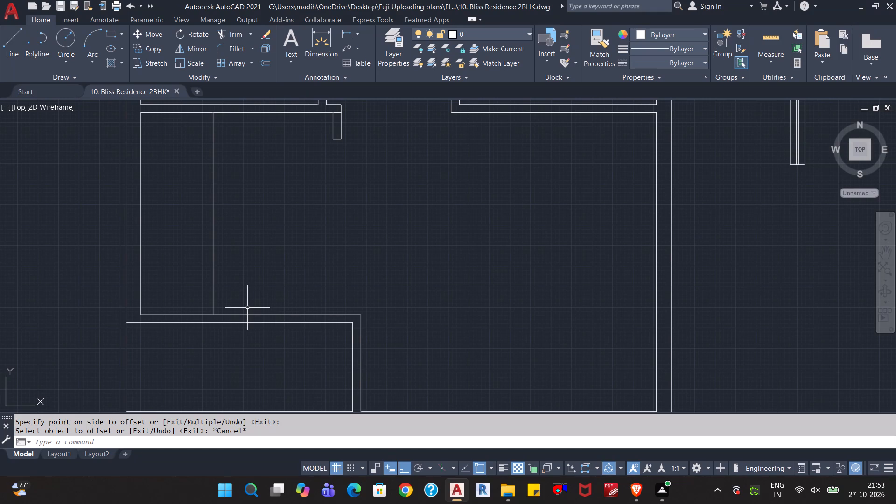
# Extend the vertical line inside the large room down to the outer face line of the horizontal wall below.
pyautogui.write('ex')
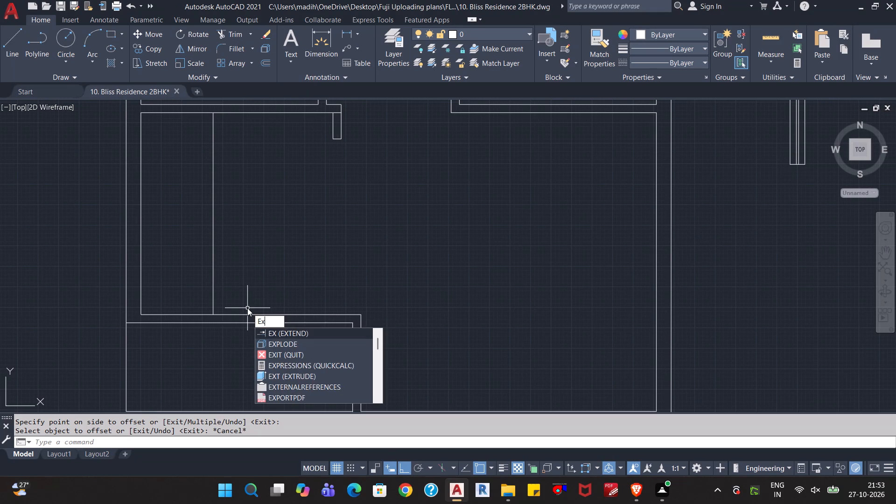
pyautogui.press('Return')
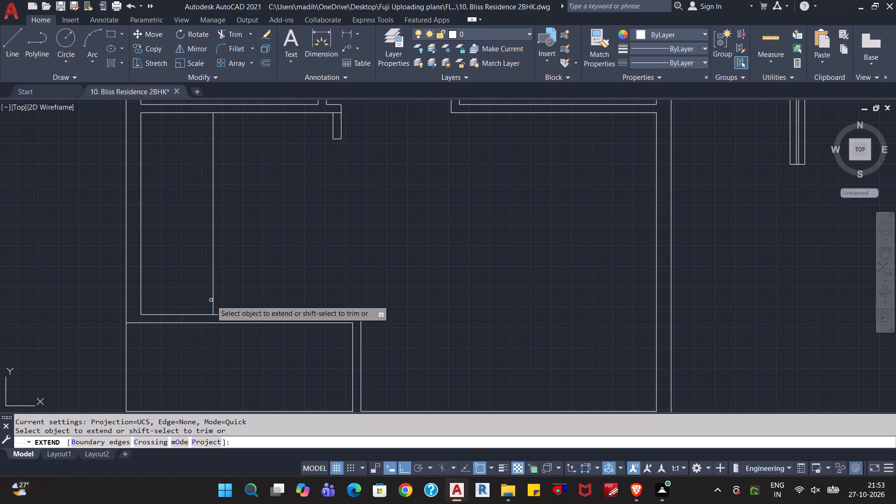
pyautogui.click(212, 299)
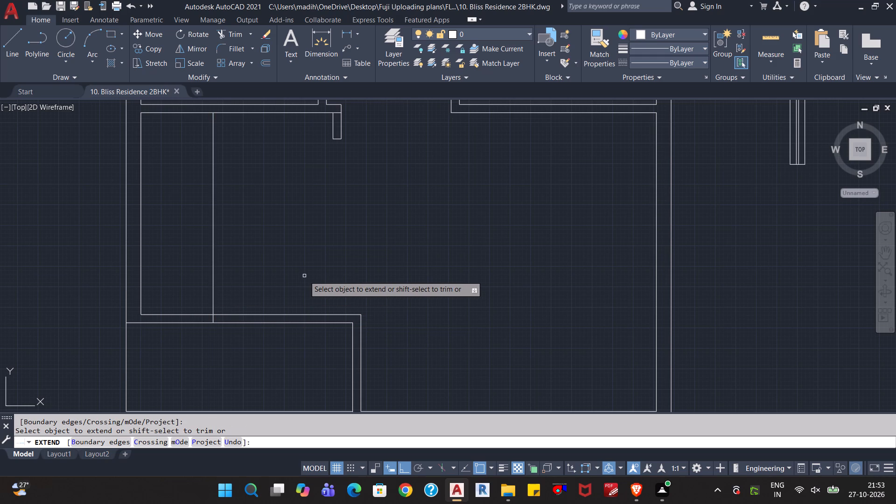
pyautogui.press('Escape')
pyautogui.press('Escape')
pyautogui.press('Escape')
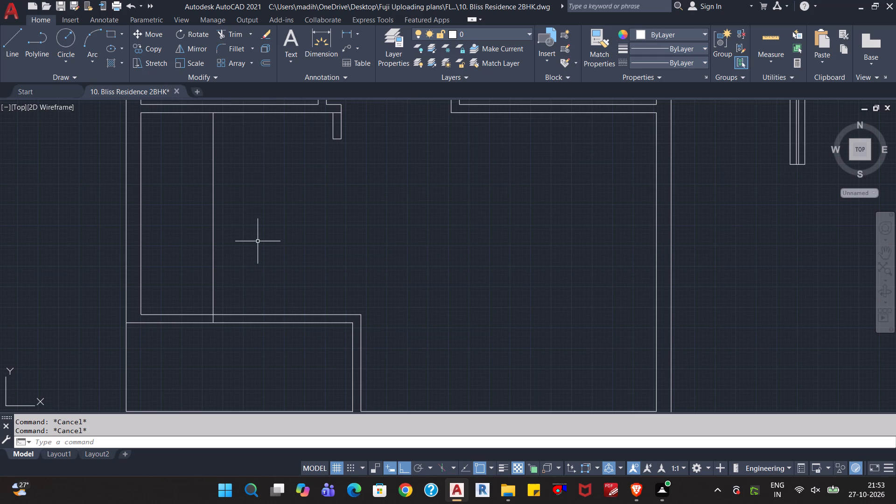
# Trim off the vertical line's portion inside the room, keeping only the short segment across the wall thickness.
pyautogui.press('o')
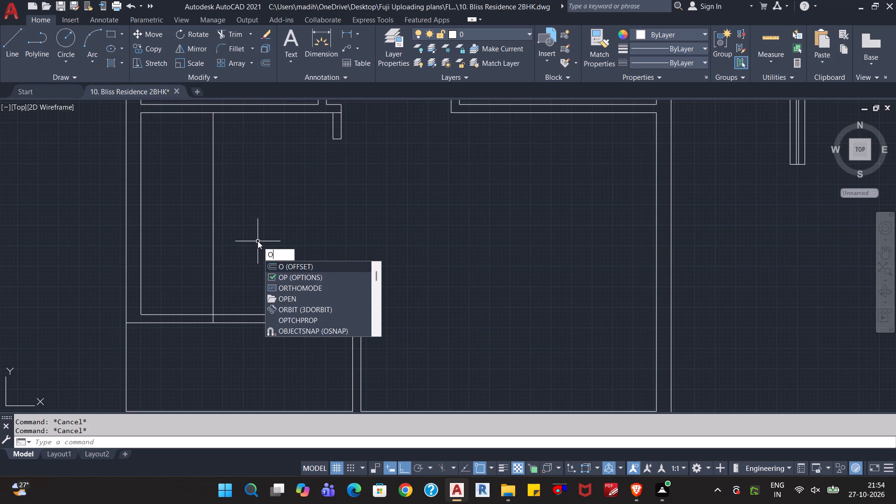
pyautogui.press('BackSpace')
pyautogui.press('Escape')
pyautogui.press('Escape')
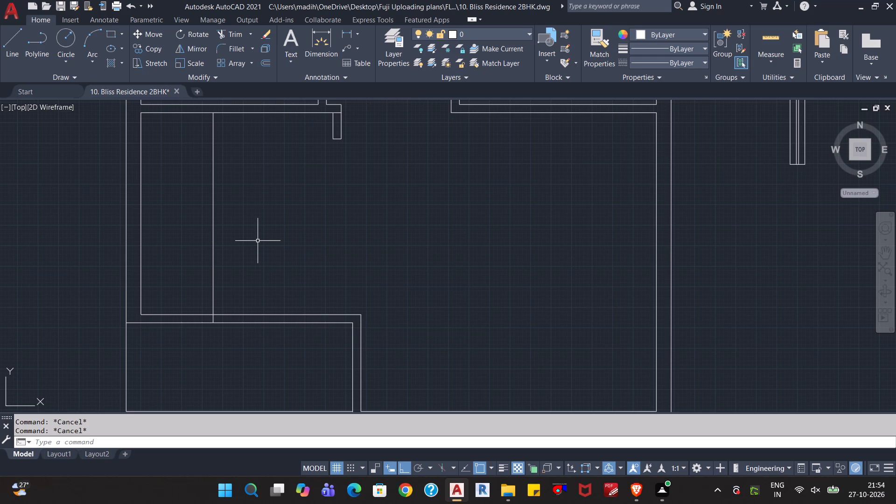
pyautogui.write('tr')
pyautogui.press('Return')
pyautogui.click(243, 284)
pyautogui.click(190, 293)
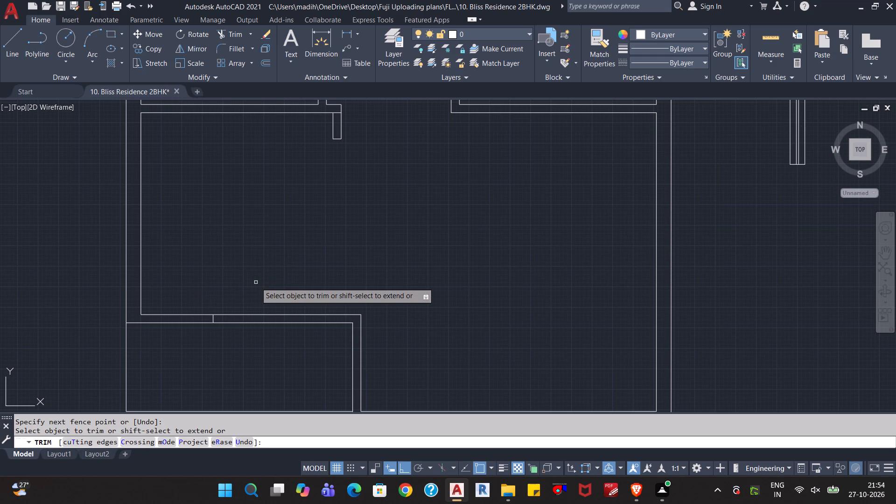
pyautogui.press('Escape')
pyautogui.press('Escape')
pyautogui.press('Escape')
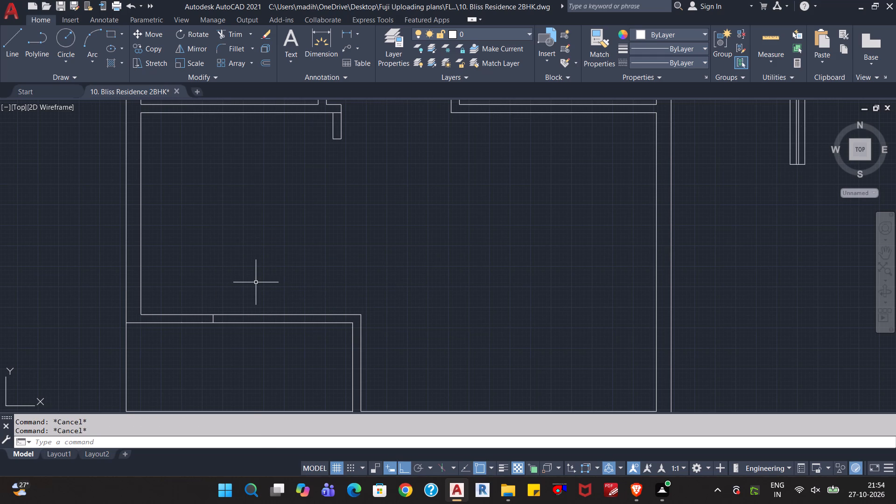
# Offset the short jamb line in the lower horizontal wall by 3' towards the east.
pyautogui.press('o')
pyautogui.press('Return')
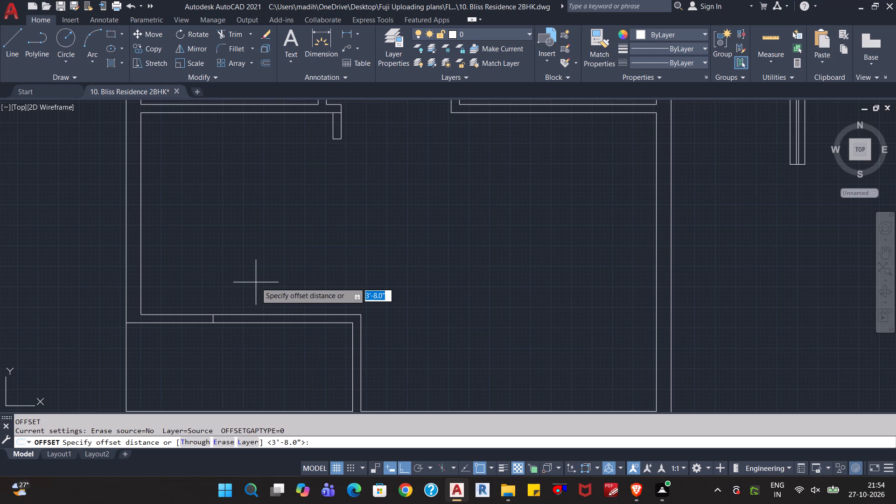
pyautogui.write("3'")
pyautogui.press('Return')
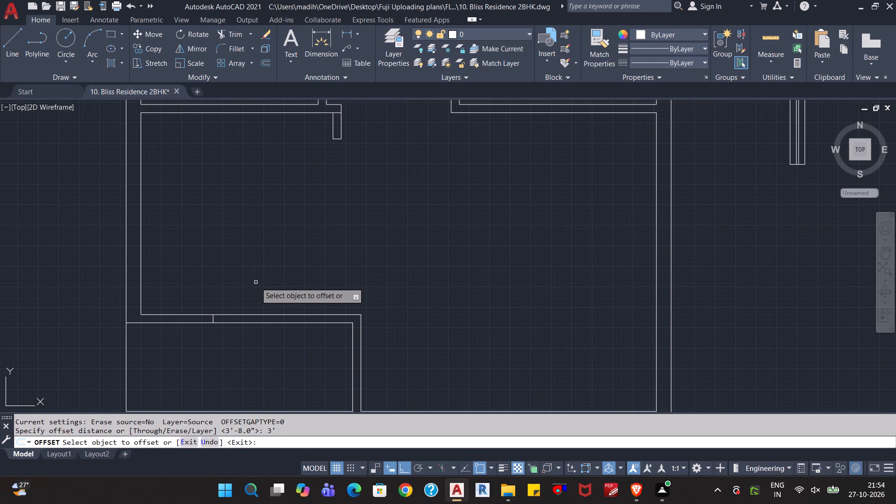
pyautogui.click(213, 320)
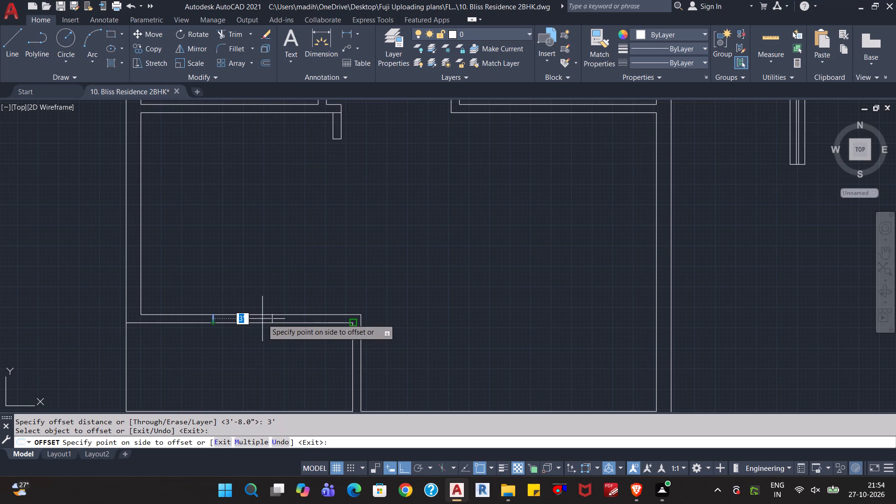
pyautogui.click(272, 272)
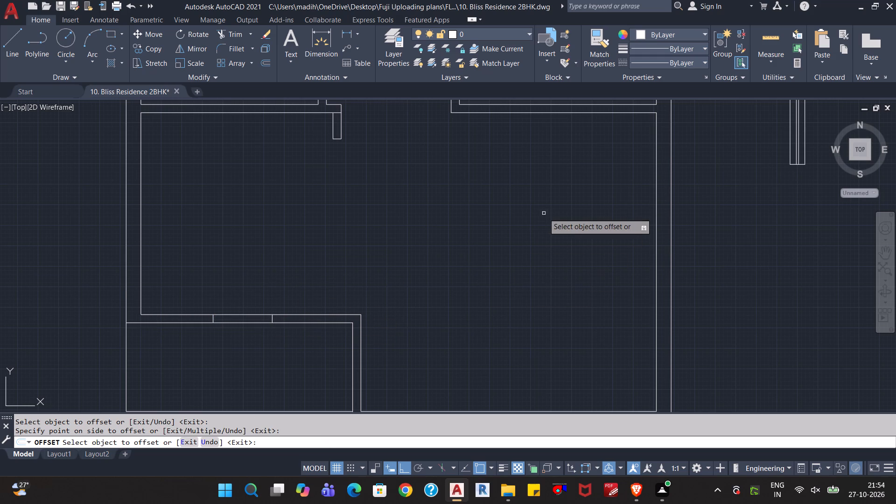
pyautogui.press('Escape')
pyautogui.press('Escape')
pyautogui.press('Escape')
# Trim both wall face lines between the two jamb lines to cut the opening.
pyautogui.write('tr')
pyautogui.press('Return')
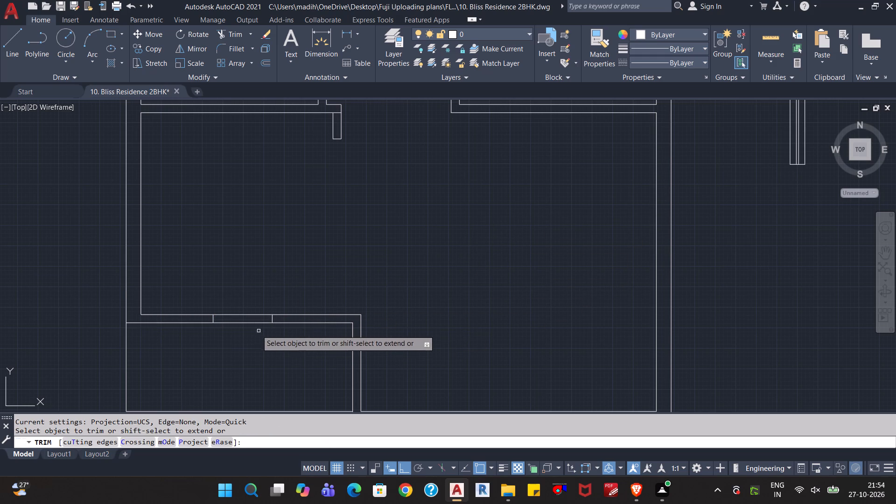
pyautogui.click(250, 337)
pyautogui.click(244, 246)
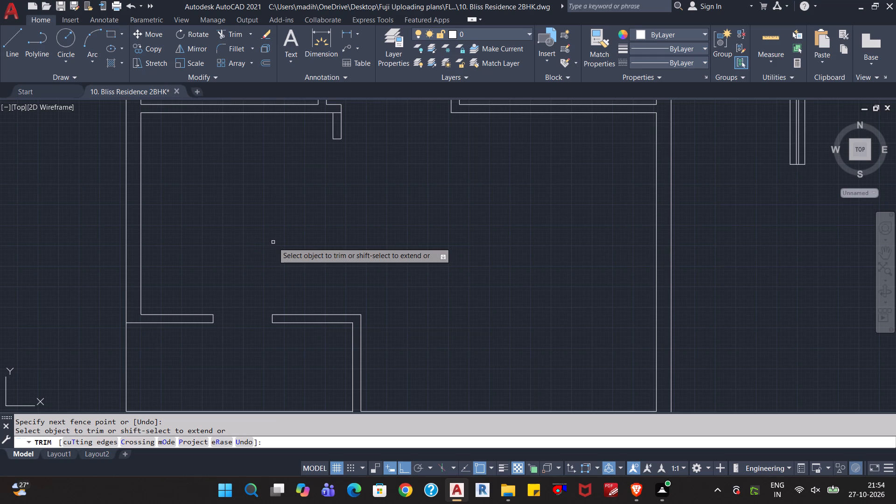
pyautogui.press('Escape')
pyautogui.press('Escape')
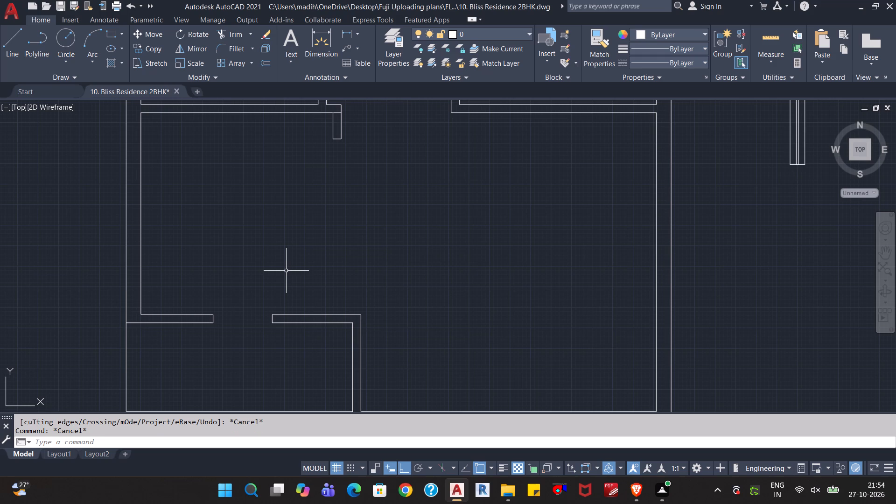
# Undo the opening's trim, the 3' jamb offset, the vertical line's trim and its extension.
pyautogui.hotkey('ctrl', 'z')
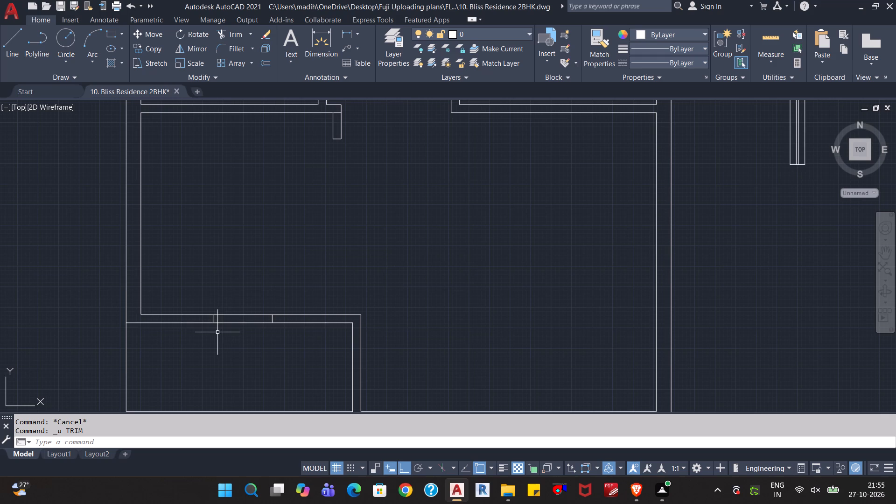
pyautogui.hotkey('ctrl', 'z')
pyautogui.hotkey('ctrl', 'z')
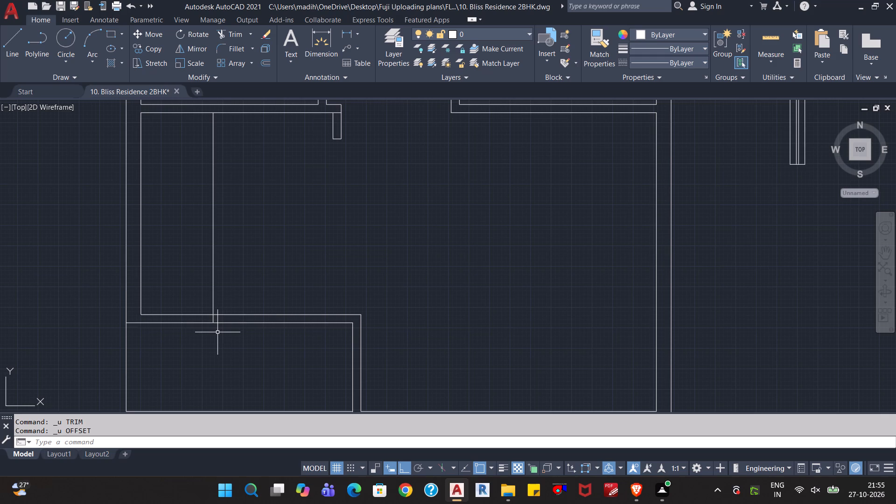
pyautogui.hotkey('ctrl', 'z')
# Undo the earlier offset that placed the vertical line inside the large room.
pyautogui.hotkey('ctrl', 'z')
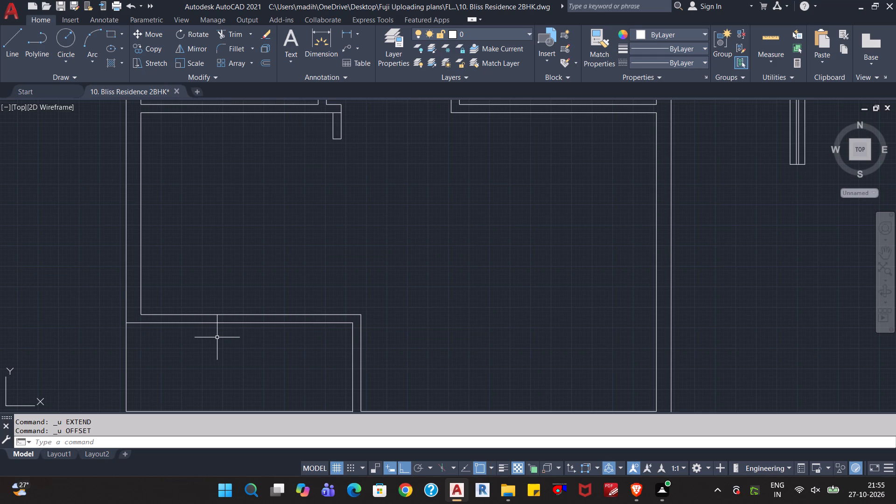
# Draw a freehand-placed vertical line crossing both faces of the lower horizontal wall, near the west end.
pyautogui.press('l')
pyautogui.press('Return')
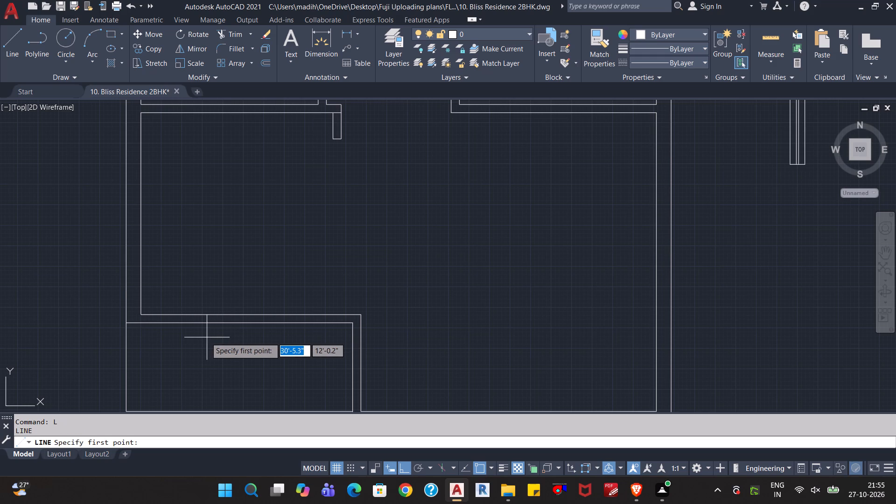
pyautogui.click(200, 336)
pyautogui.click(193, 283)
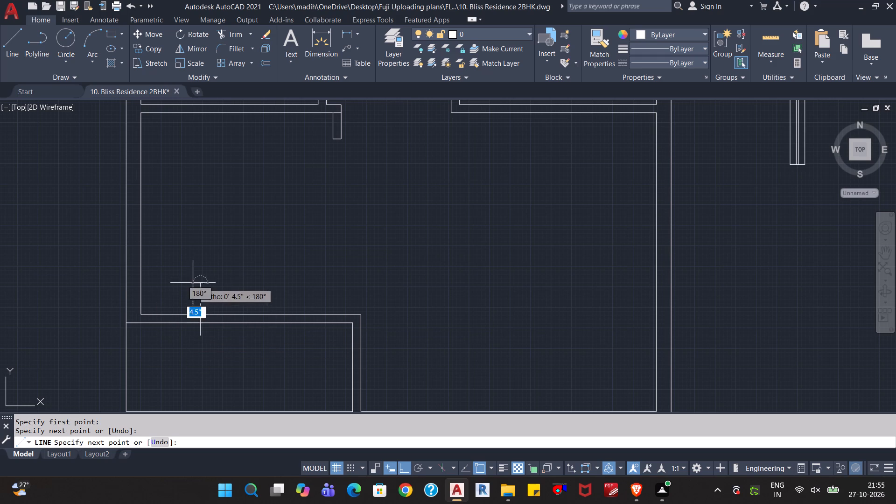
pyautogui.press('Escape')
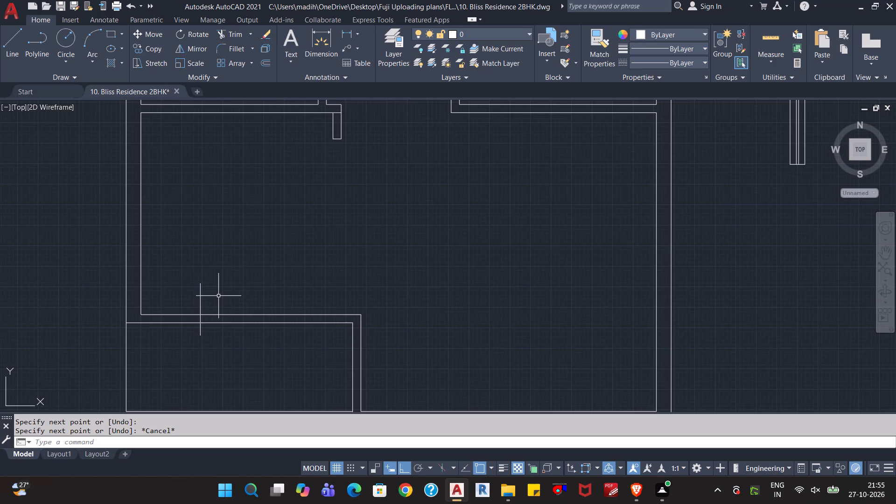
# Trim the vertical line's ends above and below the wall, leaving a jamb line across its thickness.
pyautogui.write('tr')
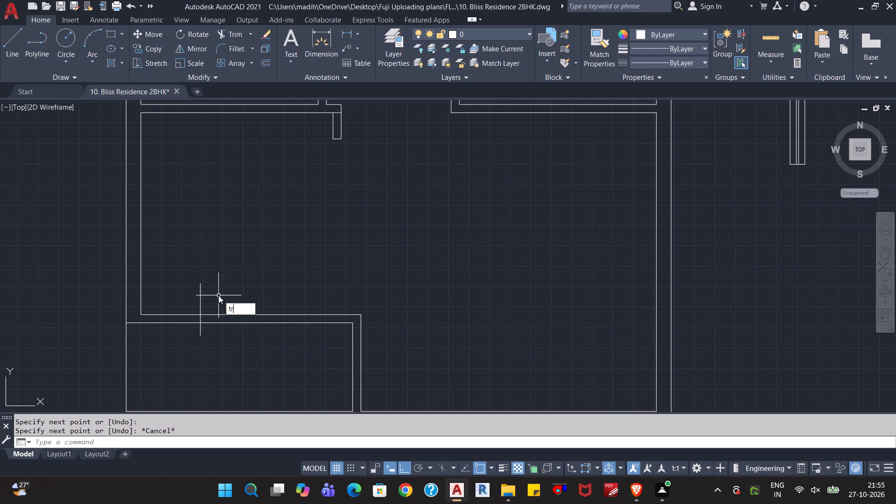
pyautogui.press('Return')
pyautogui.click(217, 300)
pyautogui.click(194, 301)
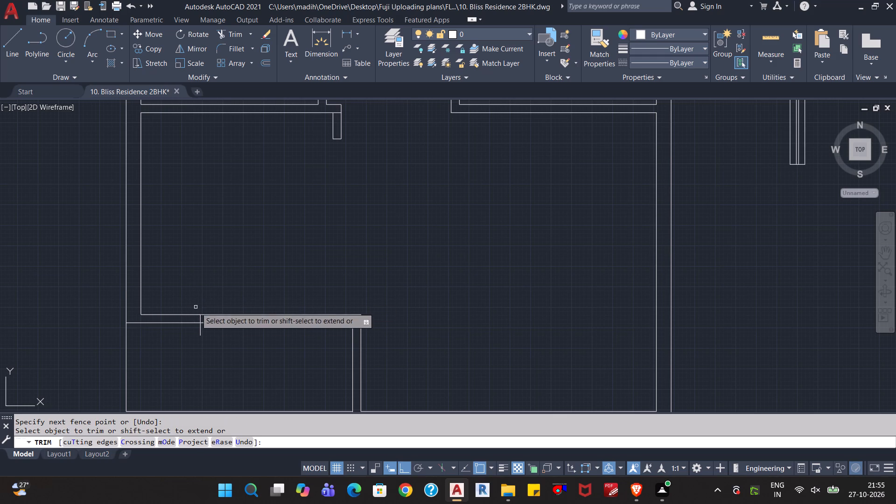
pyautogui.click(201, 332)
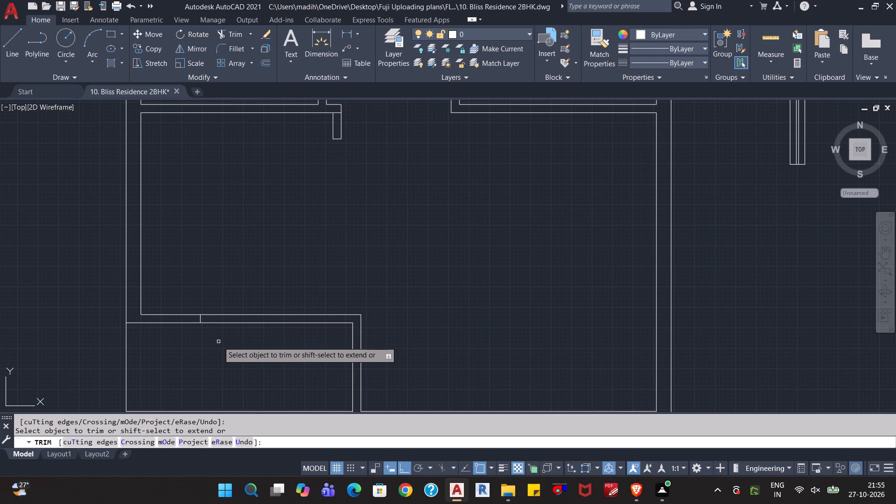
pyautogui.press('Escape')
pyautogui.press('Escape')
pyautogui.press('Escape')
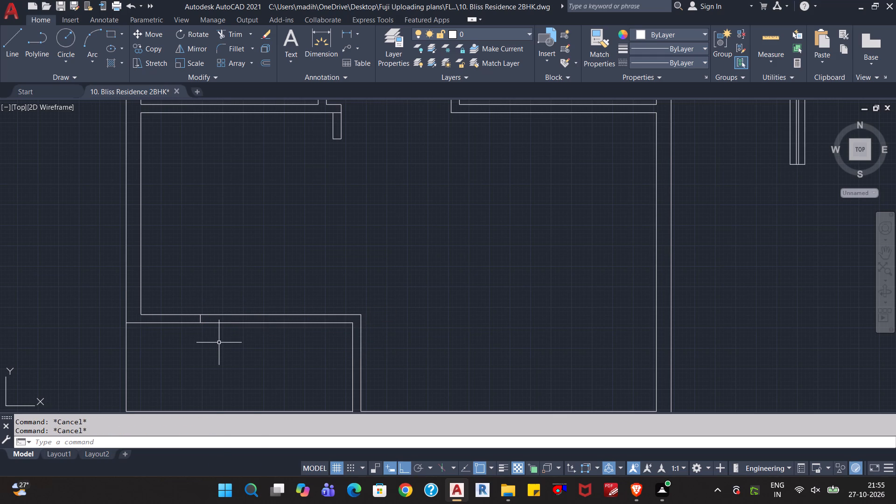
# Offset the new jamb line by 3' towards the east within the wall.
pyautogui.press('o')
pyautogui.press('Return')
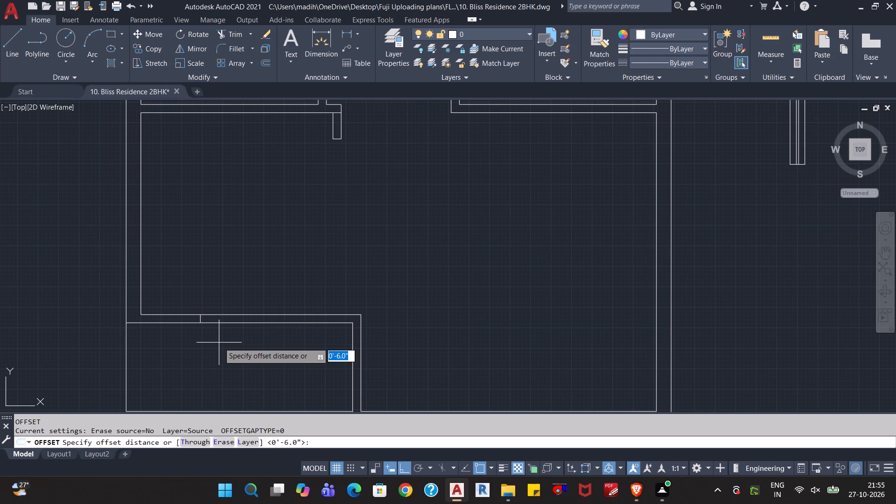
pyautogui.write("3'")
pyautogui.press('Return')
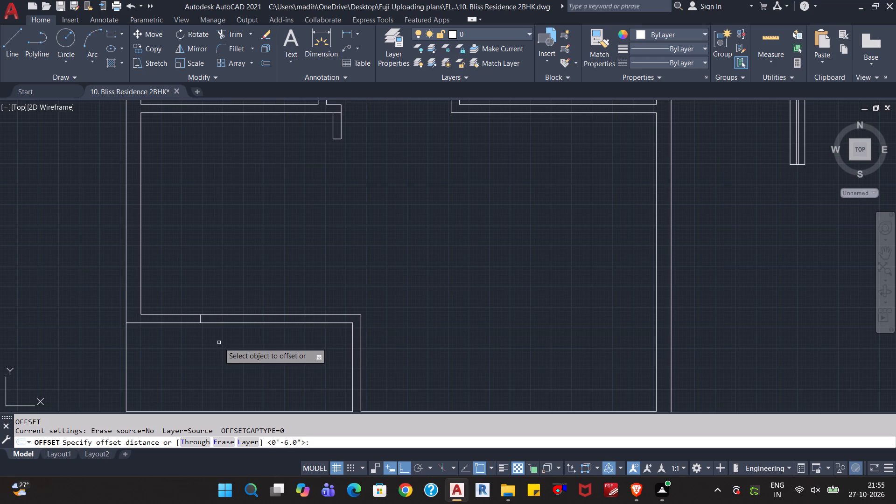
pyautogui.click(201, 318)
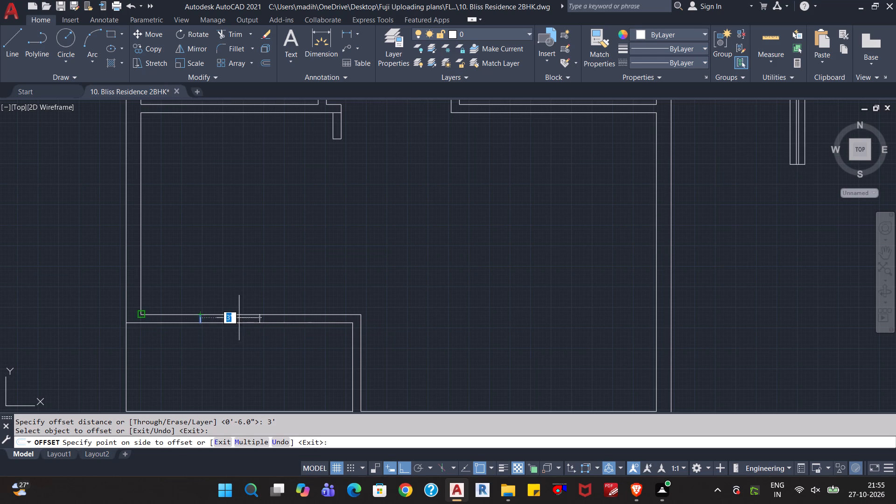
pyautogui.click(305, 288)
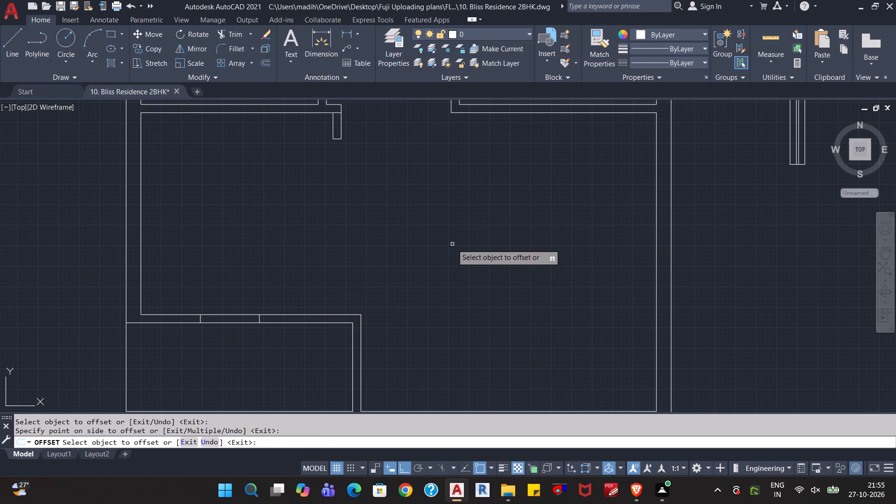
pyautogui.press('Escape')
pyautogui.press('Escape')
# Trim both wall face lines between the two jamb lines to open a 3' gap in the wall.
pyautogui.write('tr')
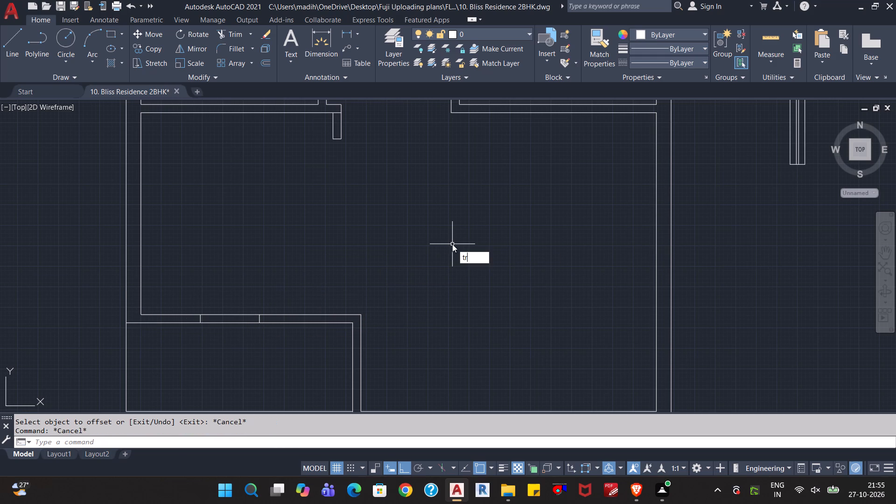
pyautogui.press('Return')
pyautogui.click(240, 346)
pyautogui.click(240, 272)
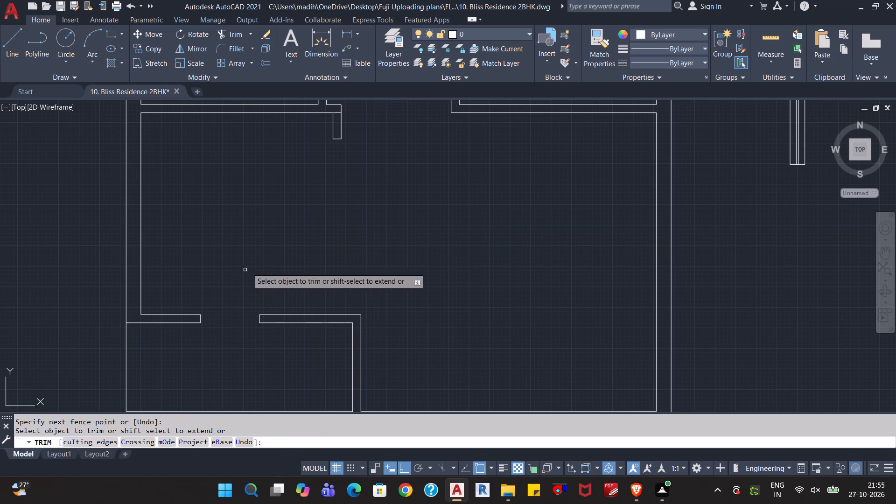
pyautogui.press('Escape')
pyautogui.press('Escape')
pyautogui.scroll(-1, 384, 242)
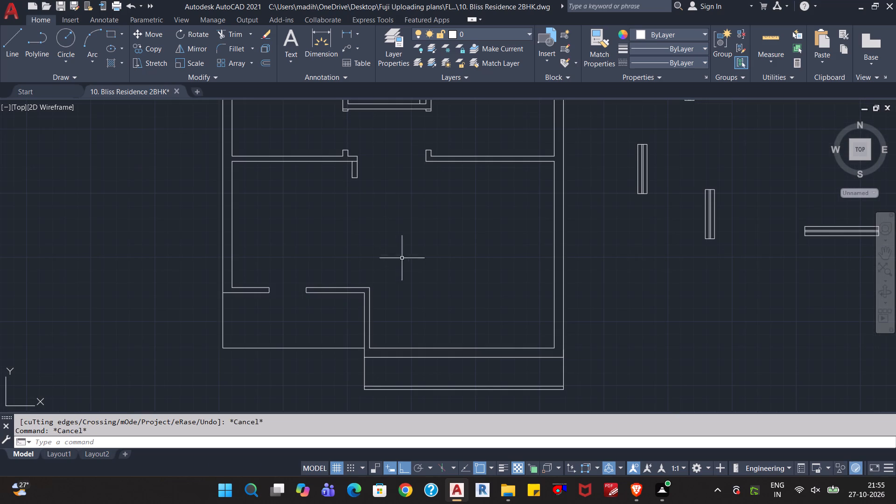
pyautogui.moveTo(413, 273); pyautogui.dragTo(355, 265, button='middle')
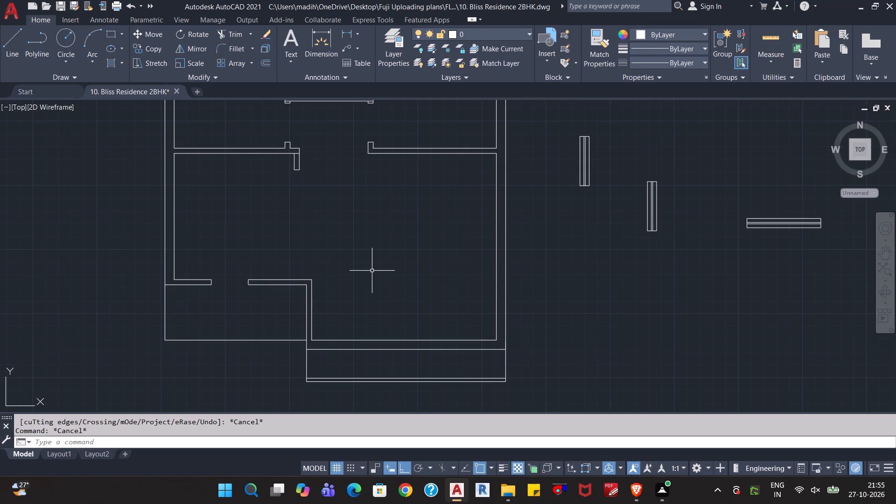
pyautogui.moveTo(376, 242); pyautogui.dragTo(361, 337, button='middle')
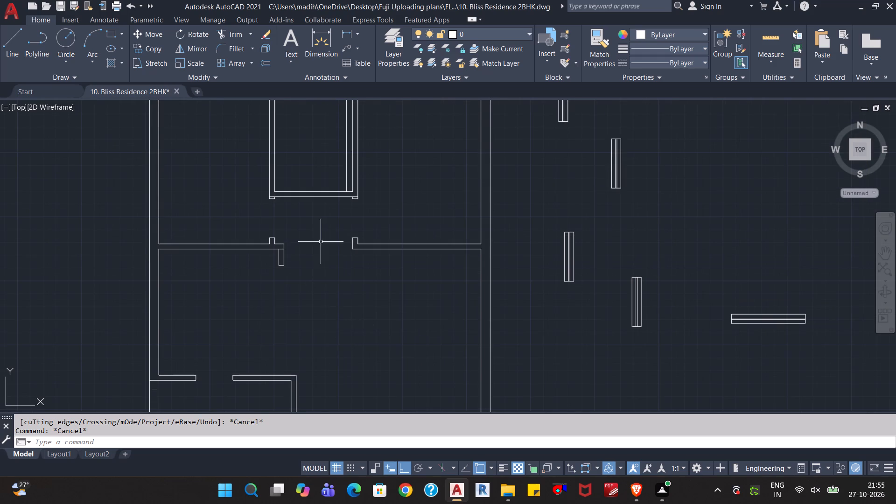
# Undo the last trim so both face lines of the lower horizontal wall run across the 3' opening again.
pyautogui.scroll(1, 325, 231)
pyautogui.scroll(-1, 303, 246)
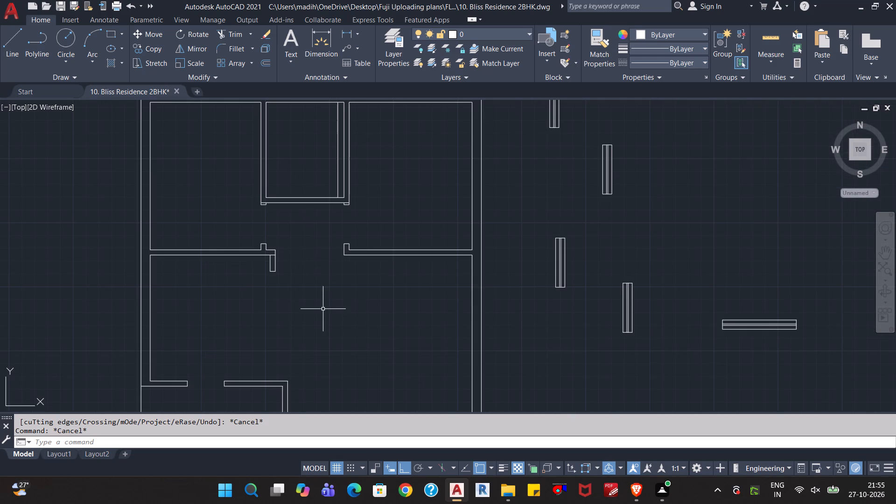
pyautogui.moveTo(326, 308); pyautogui.dragTo(323, 265, button='middle')
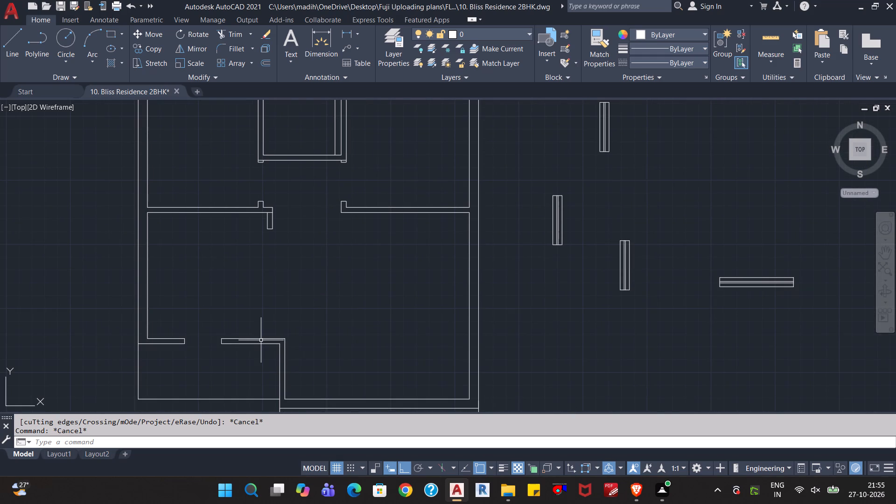
pyautogui.hotkey('ctrl', 'z')
pyautogui.hotkey('ctrl', 'z')
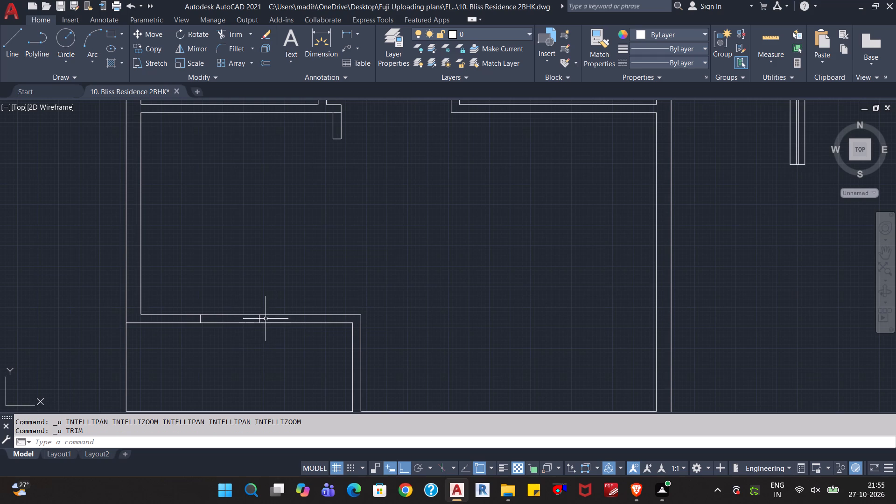
# Erase the eastern jamb line in the lower horizontal wall.
pyautogui.click(259, 319)
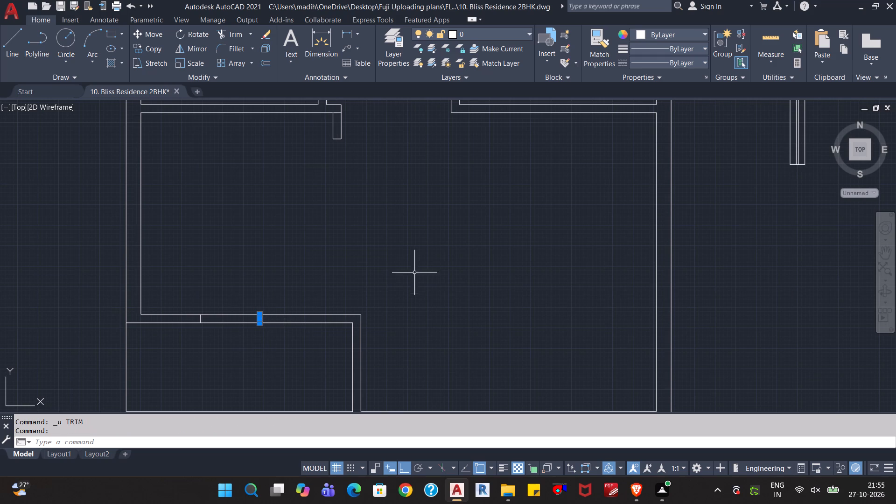
pyautogui.press('Delete')
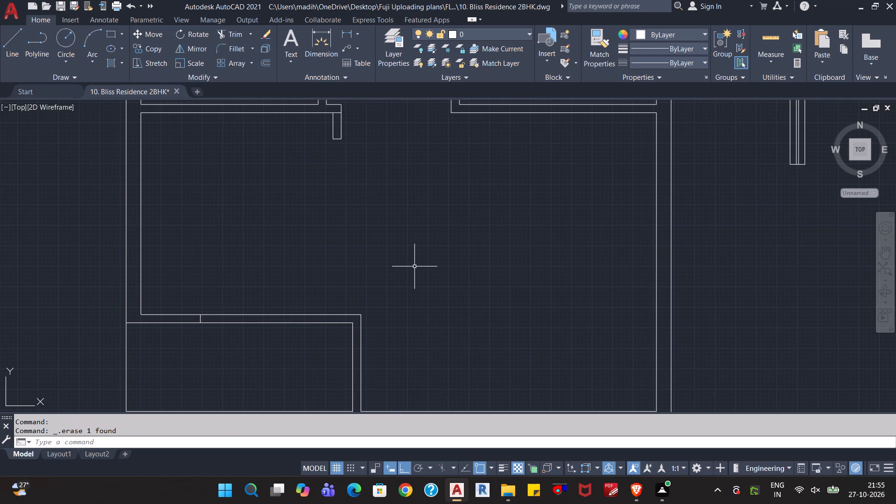
# Offset the remaining western jamb line by 3'6" towards the east within the lower horizontal wall.
pyautogui.press('o')
pyautogui.press('Return')
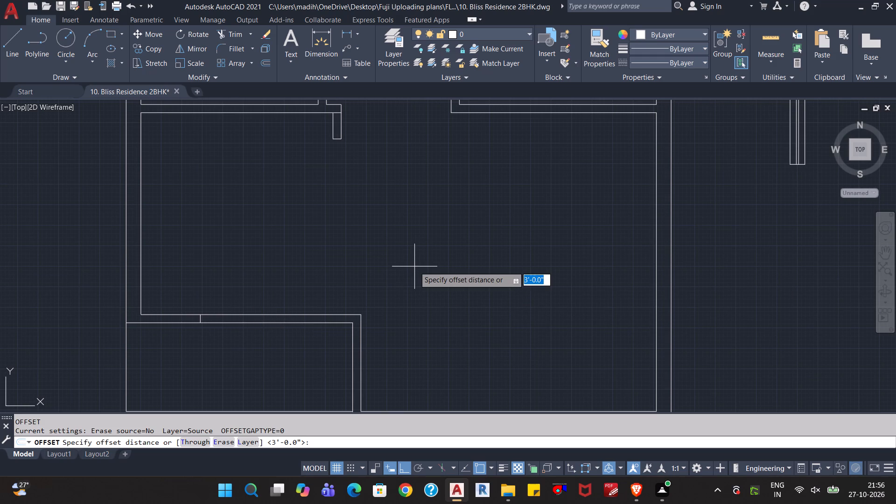
pyautogui.write("3'")
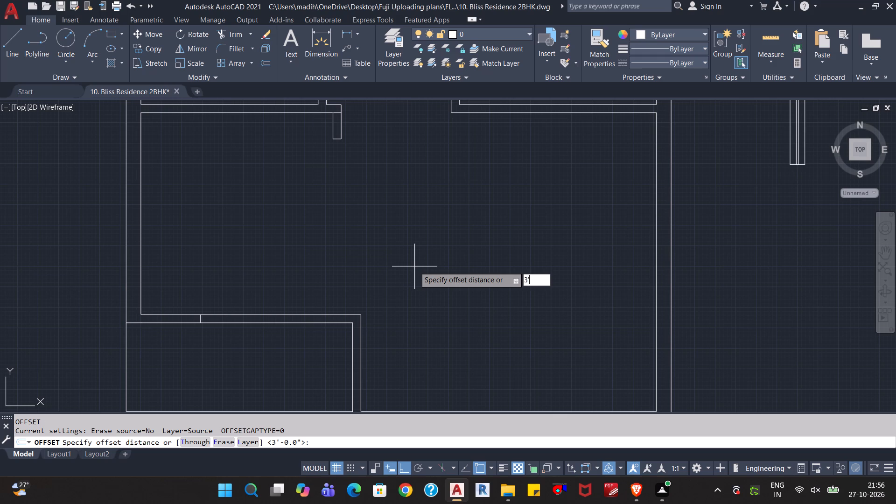
pyautogui.press('6')
pyautogui.hotkey('shift', '"')
pyautogui.press('Return')
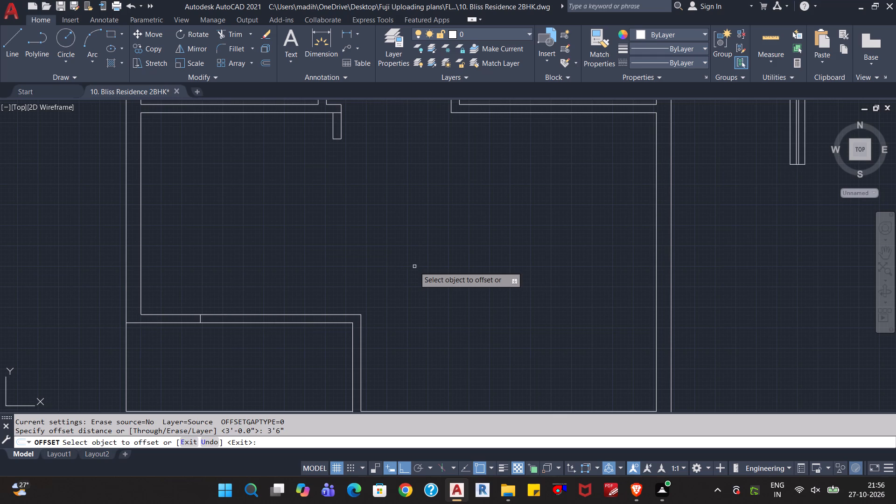
pyautogui.click(202, 319)
pyautogui.click(342, 288)
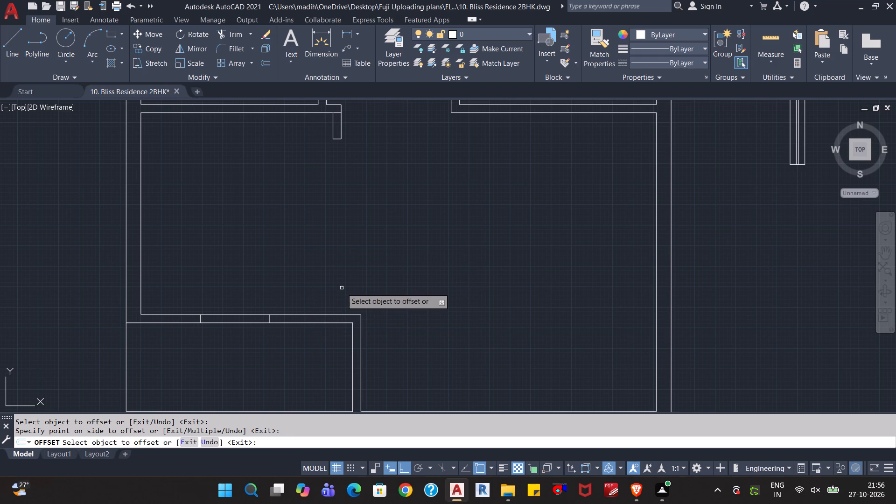
pyautogui.press('Escape')
pyautogui.press('Escape')
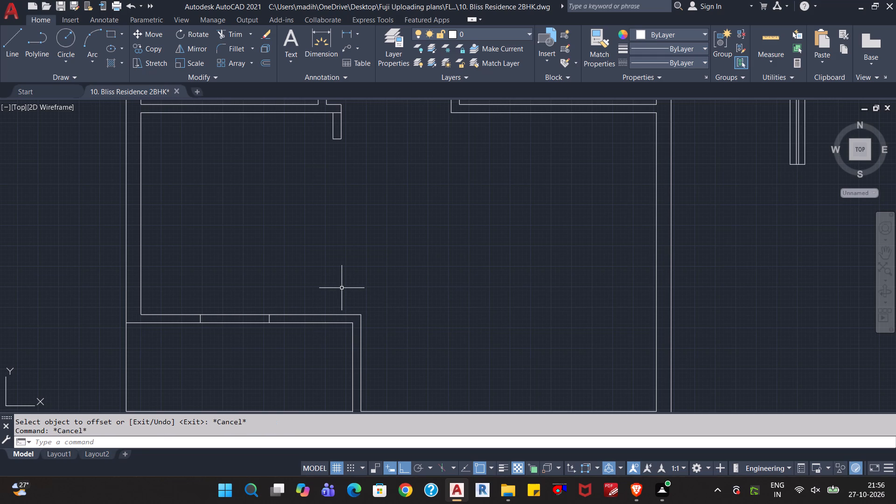
# Trim both wall face lines between the two jamb lines to open a 3'6" gap in the lower horizontal wall.
pyautogui.write('tr')
pyautogui.press('Return')
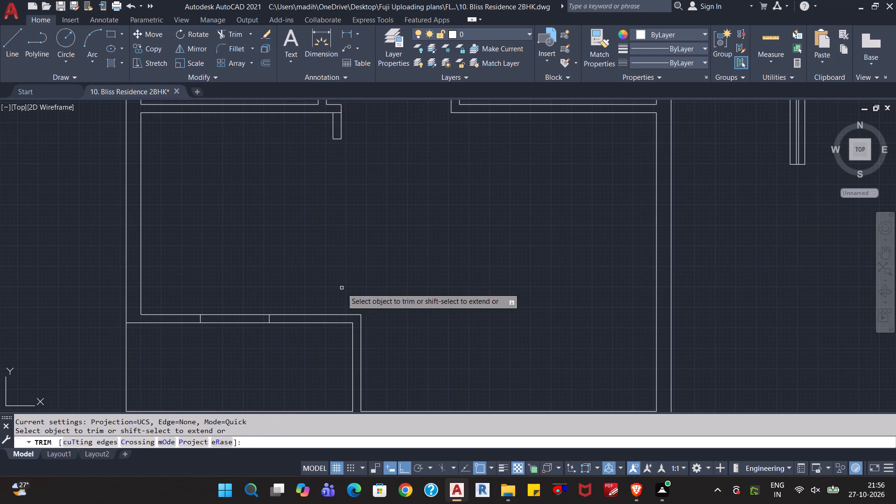
pyautogui.click(229, 343)
pyautogui.click(231, 271)
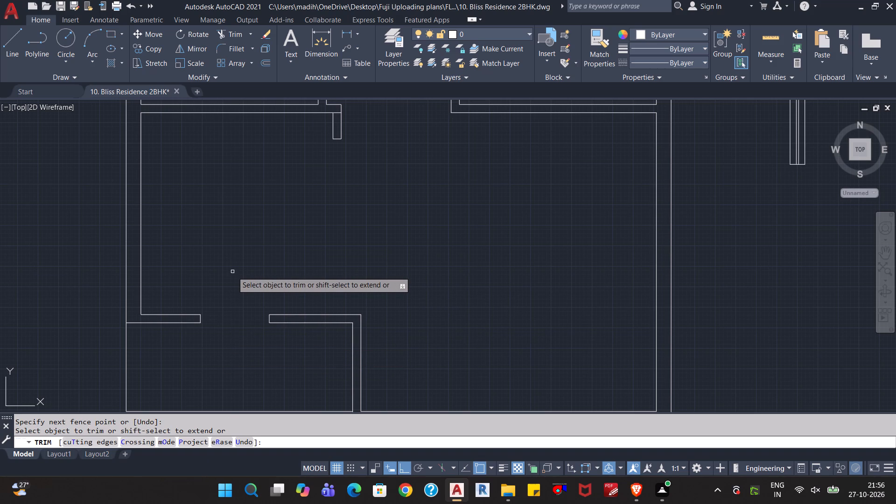
pyautogui.press('Escape')
pyautogui.press('Escape')
# Examine the floor plan around the new opening and the southern rooms.
pyautogui.scroll(-2, 243, 271)
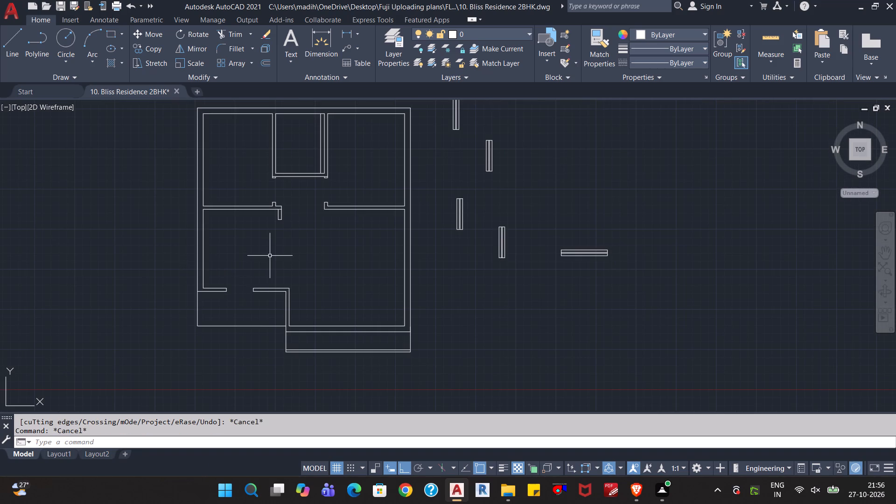
pyautogui.moveTo(268, 257); pyautogui.dragTo(252, 246, button='middle')
pyautogui.scroll(1, 255, 246)
pyautogui.moveTo(302, 279); pyautogui.dragTo(304, 261, button='middle')
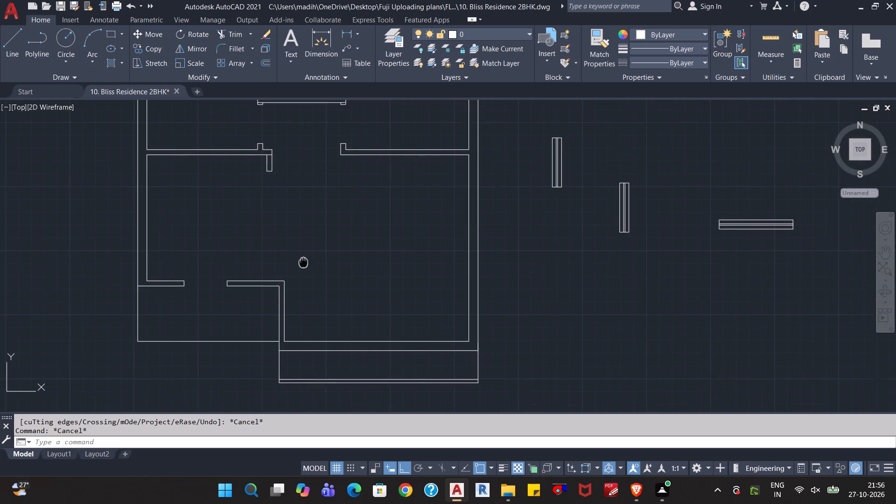
pyautogui.moveTo(304, 261); pyautogui.dragTo(306, 255, button='middle')
pyautogui.scroll(1, 306, 255)
pyautogui.scroll(-2, 341, 262)
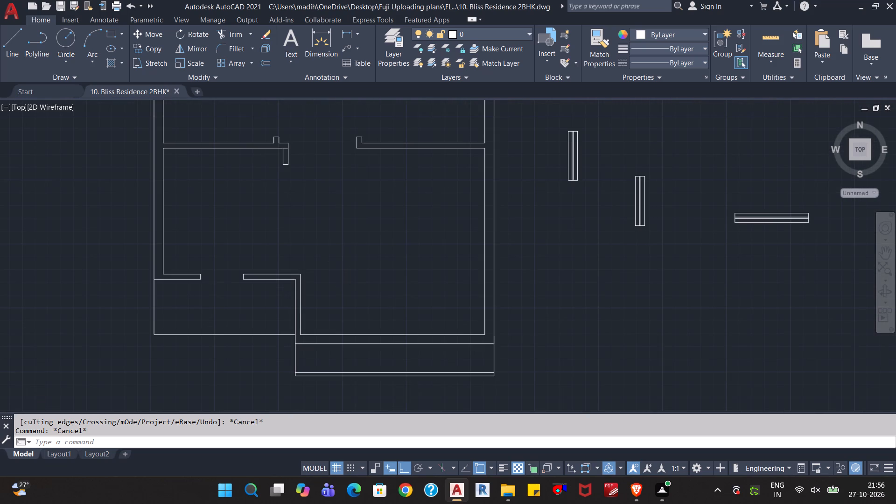
pyautogui.scroll(-1, 365, 261)
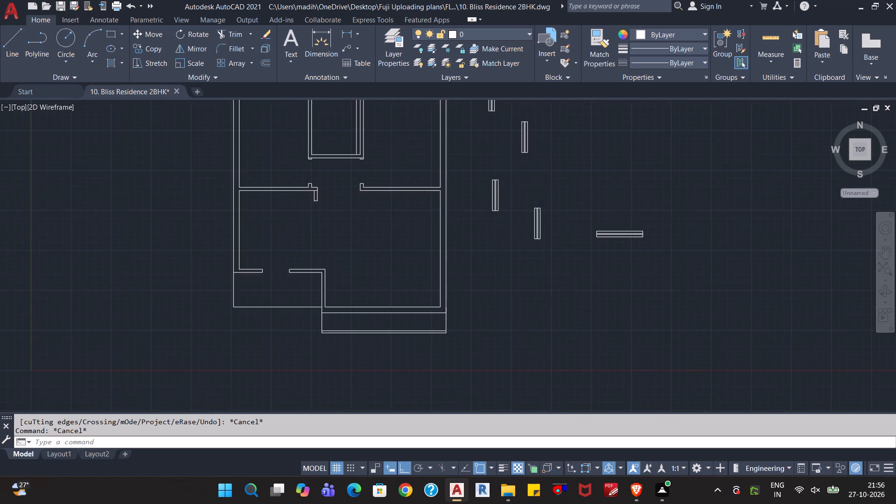
# Extend the central room's inner eastern vertical line through the south wall and trim its part above, leaving a jamb line across the wall thickness.
pyautogui.scroll(2, 361, 257)
pyautogui.moveTo(360, 256); pyautogui.dragTo(368, 305, button='middle')
pyautogui.moveTo(350, 233); pyautogui.dragTo(364, 294, button='middle')
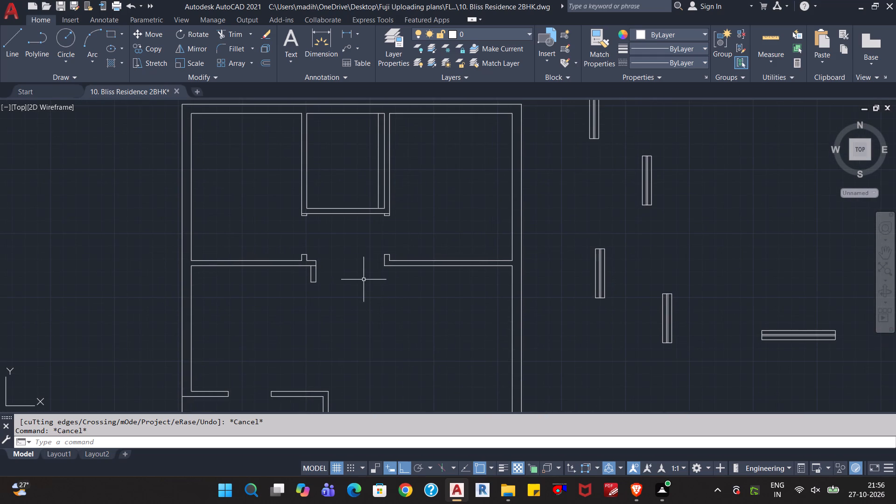
pyautogui.scroll(1, 360, 213)
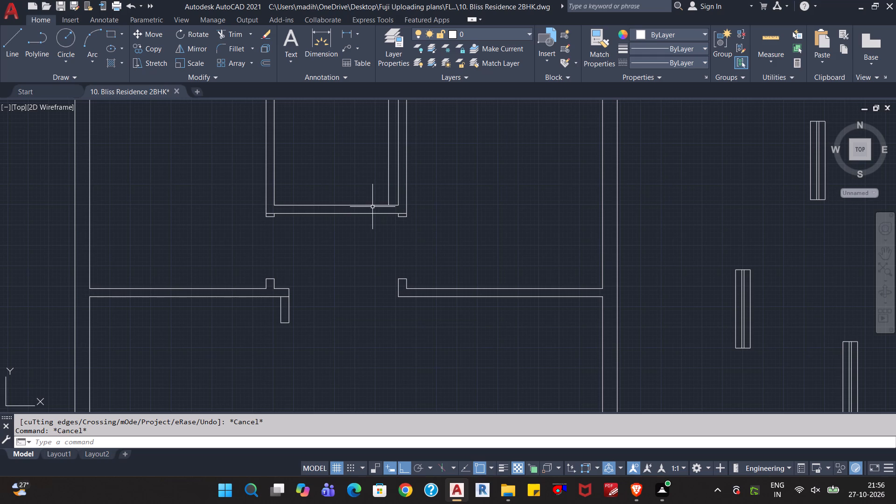
pyautogui.write('ex')
pyautogui.press('Return')
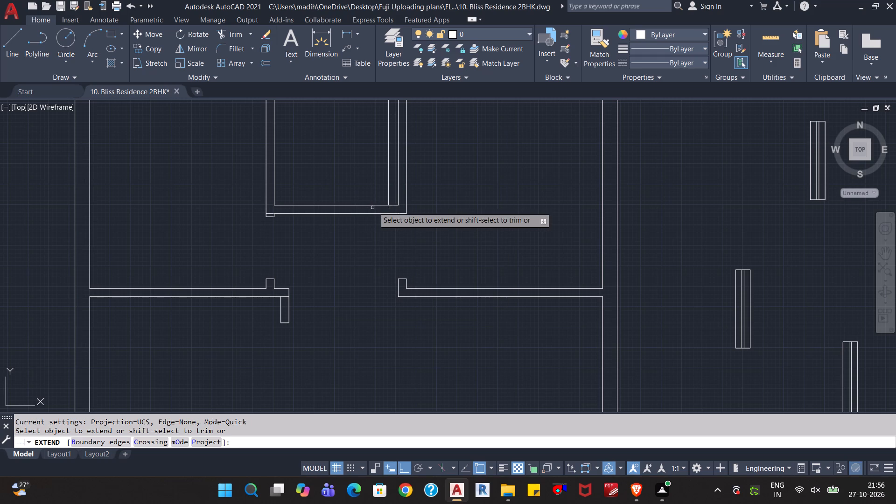
pyautogui.click(387, 186)
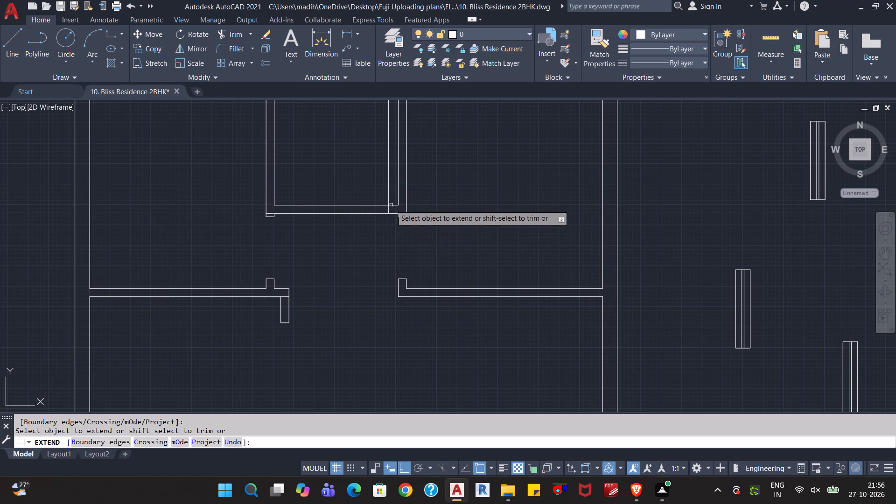
pyautogui.keyDown('shift'); pyautogui.click(388, 190); pyautogui.keyUp('shift')
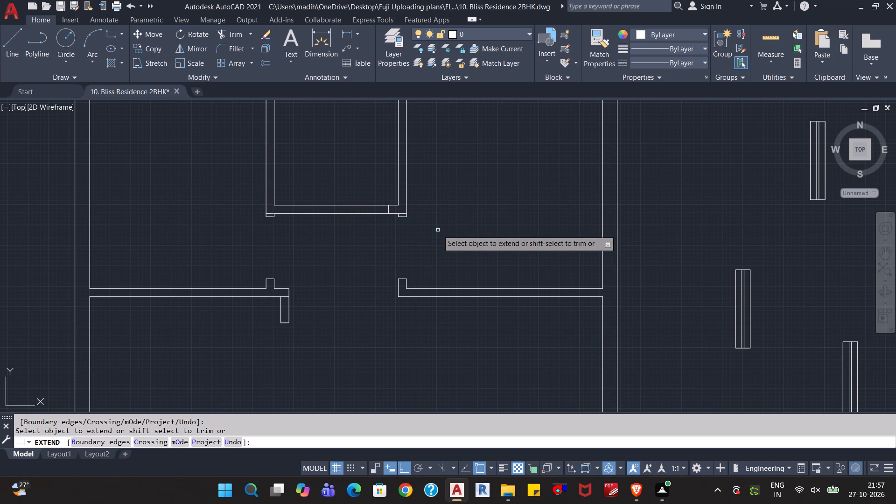
pyautogui.press('Escape')
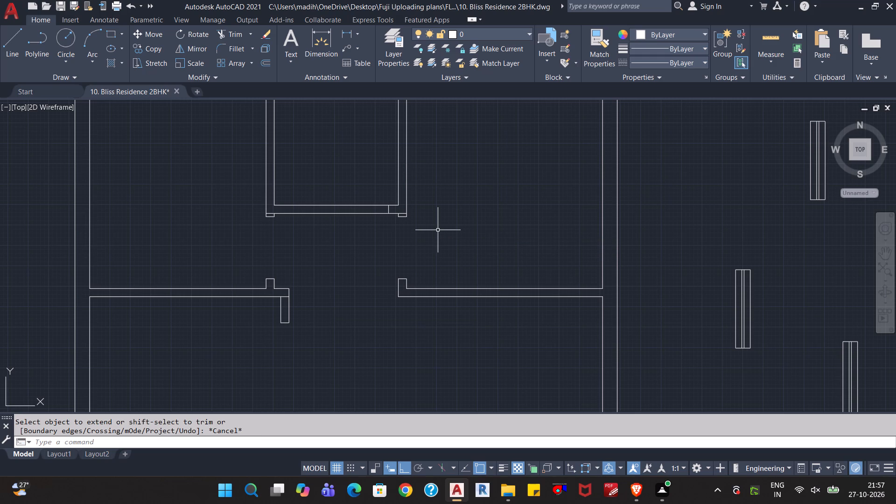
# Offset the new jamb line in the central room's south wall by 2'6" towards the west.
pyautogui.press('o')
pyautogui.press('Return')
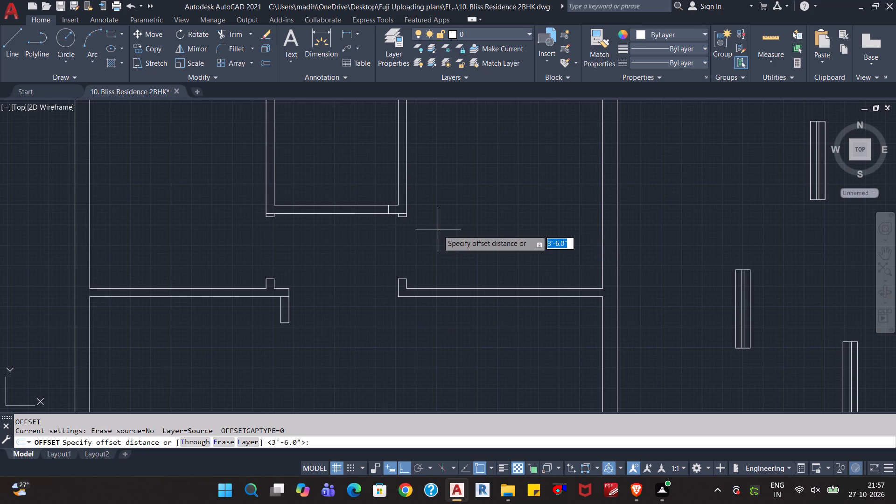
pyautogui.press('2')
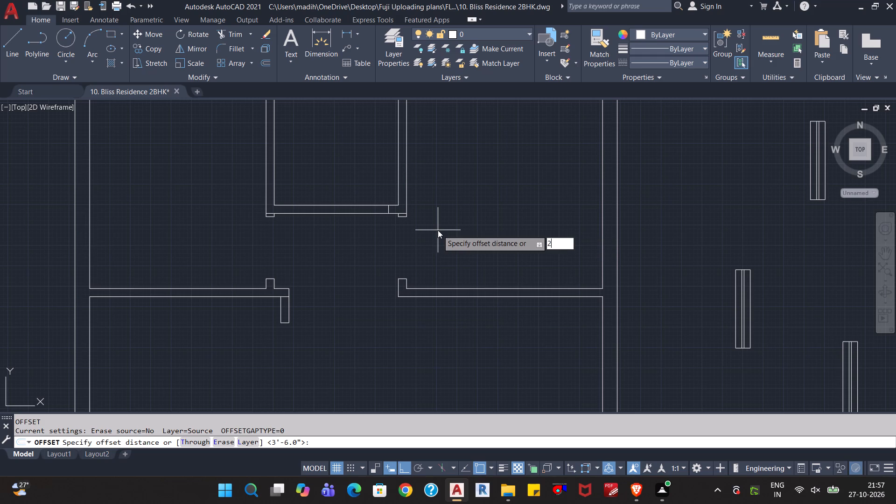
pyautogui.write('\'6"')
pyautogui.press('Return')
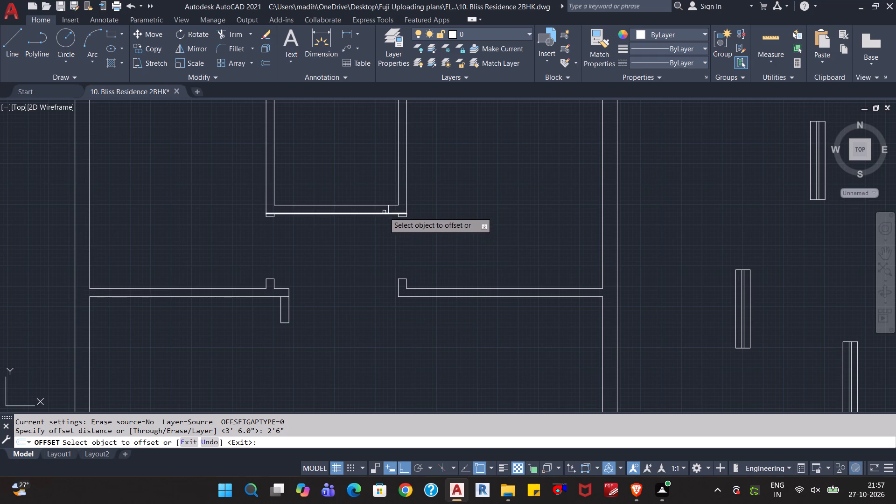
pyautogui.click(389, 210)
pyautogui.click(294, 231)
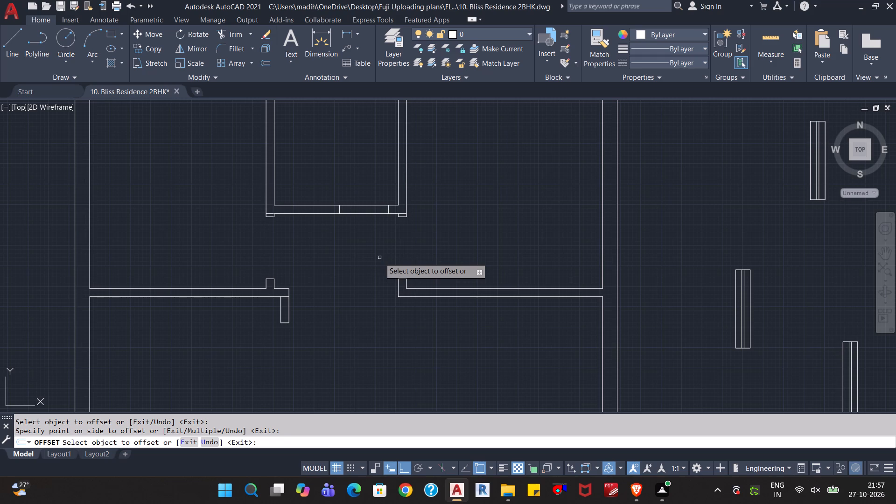
# Offset the eastern jamb line in the central room's south wall by 2'8" towards the west.
pyautogui.scroll(-1, 352, 268)
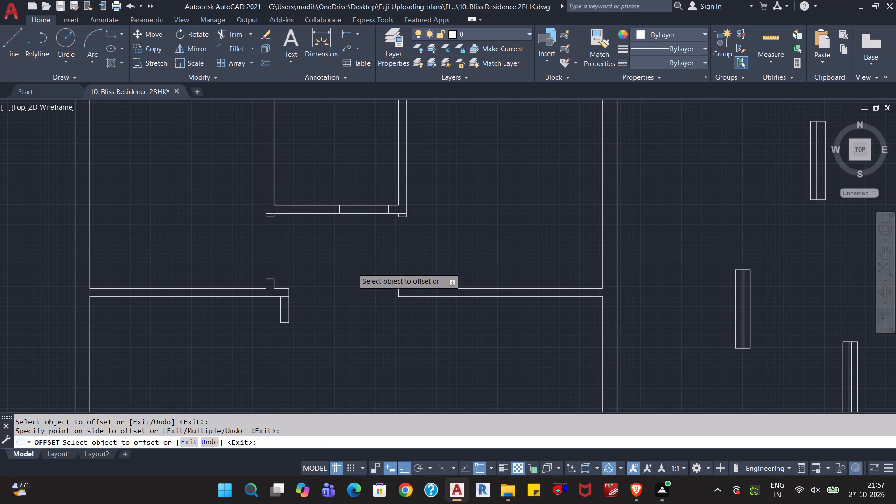
pyautogui.scroll(3, 346, 247)
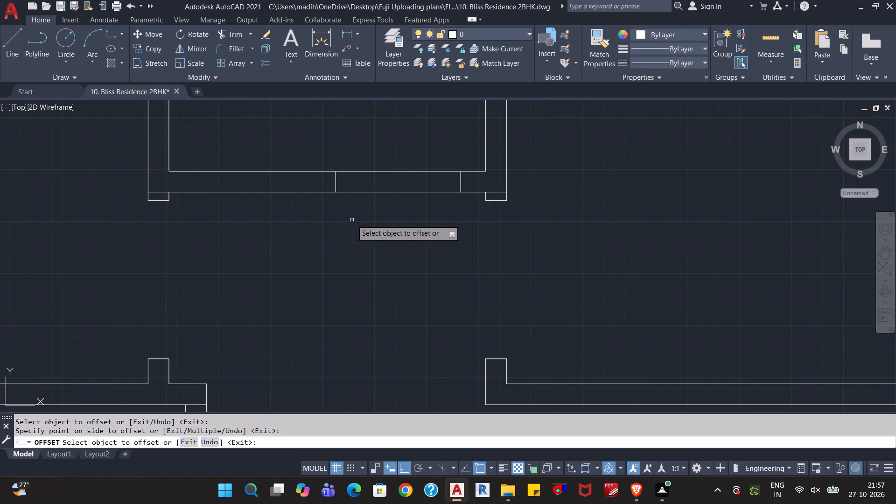
pyautogui.click(462, 185)
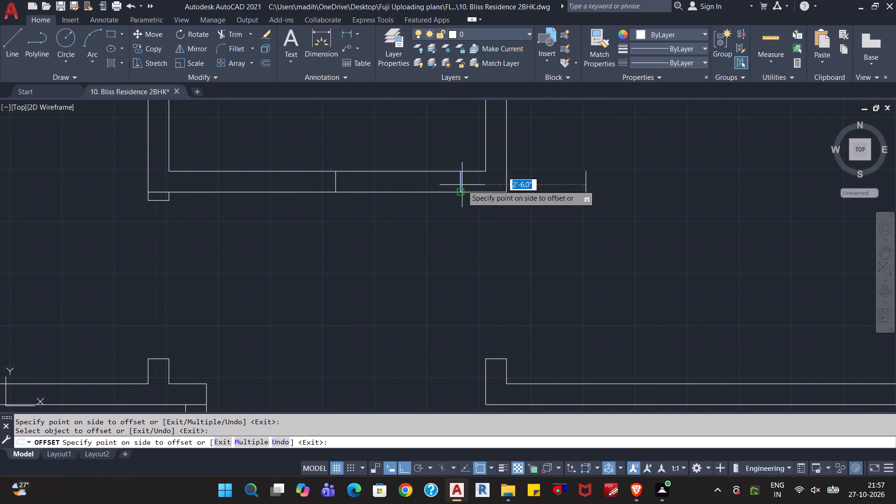
pyautogui.write('2\'8"')
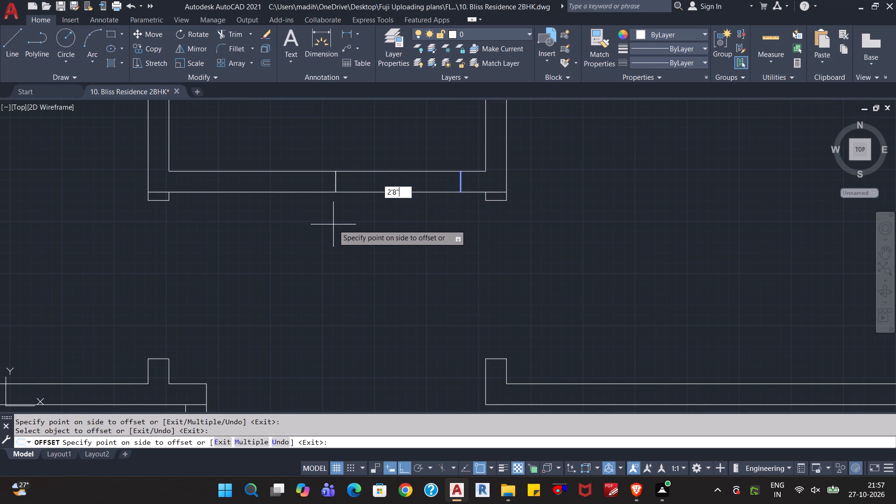
pyautogui.press('Return')
pyautogui.press('Escape')
pyautogui.press('Escape')
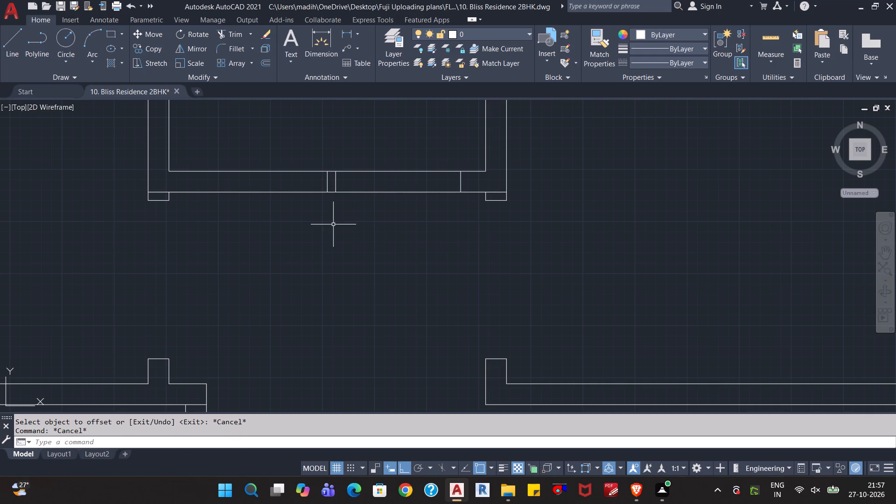
# Erase the 2'6" offset jamb line, the middle of the three lines in the central room's south wall.
pyautogui.click(335, 184)
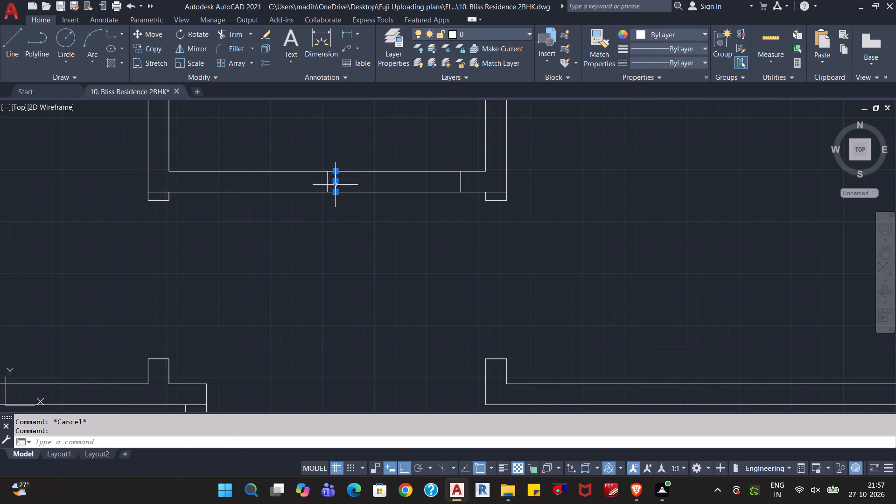
pyautogui.press('Delete')
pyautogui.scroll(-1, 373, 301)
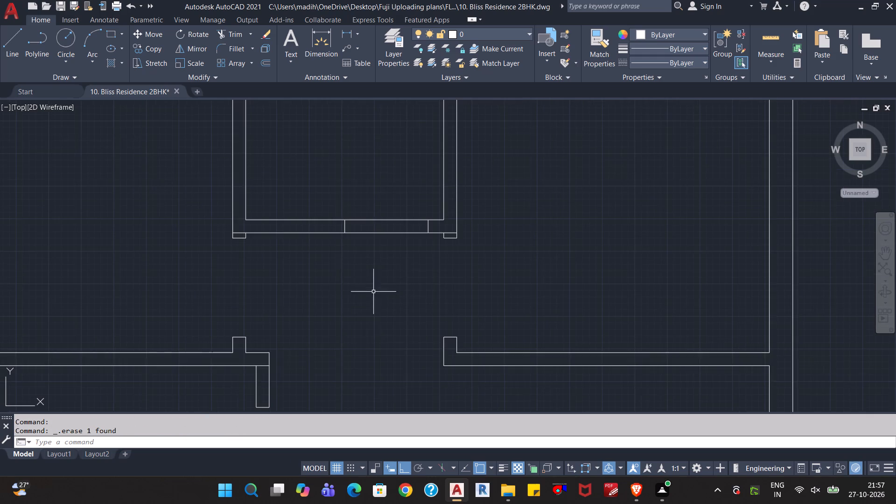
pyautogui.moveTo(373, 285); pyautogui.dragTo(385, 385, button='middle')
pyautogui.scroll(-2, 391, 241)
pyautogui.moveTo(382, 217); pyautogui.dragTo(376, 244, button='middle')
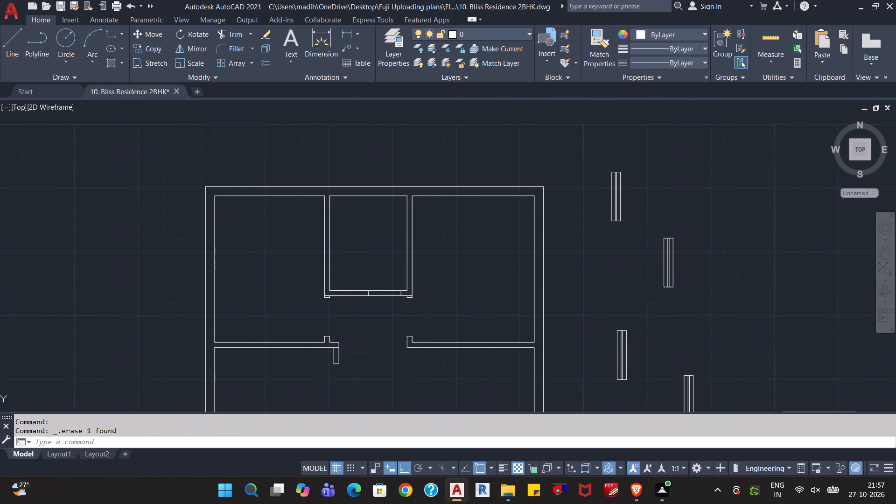
# Erase the western jamb line, the 2'8" offset, in the central room's south wall.
pyautogui.scroll(2, 376, 242)
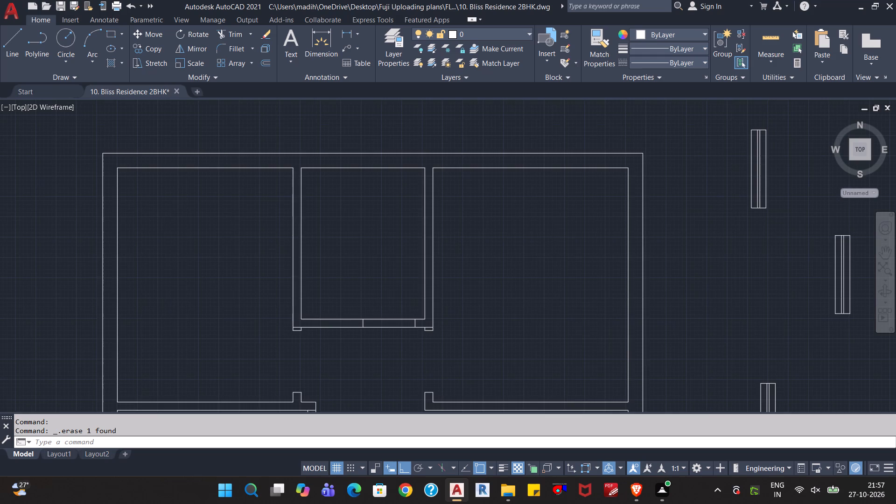
pyautogui.click(353, 371)
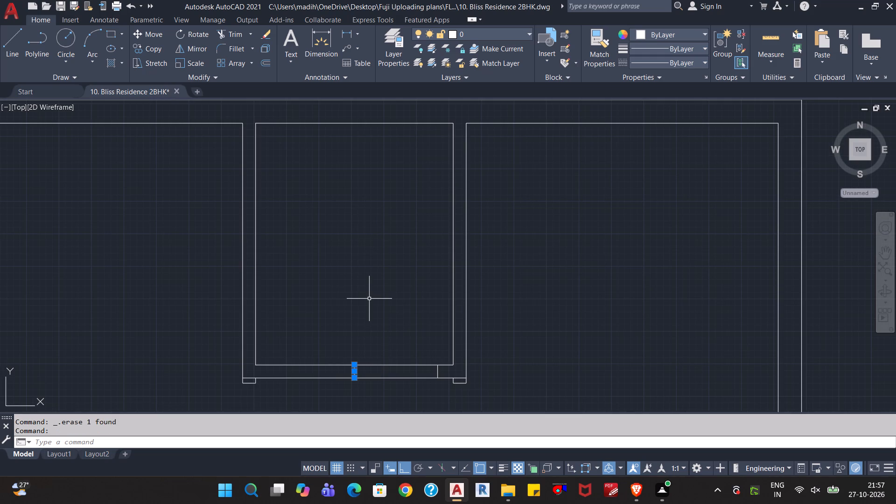
pyautogui.press('Delete')
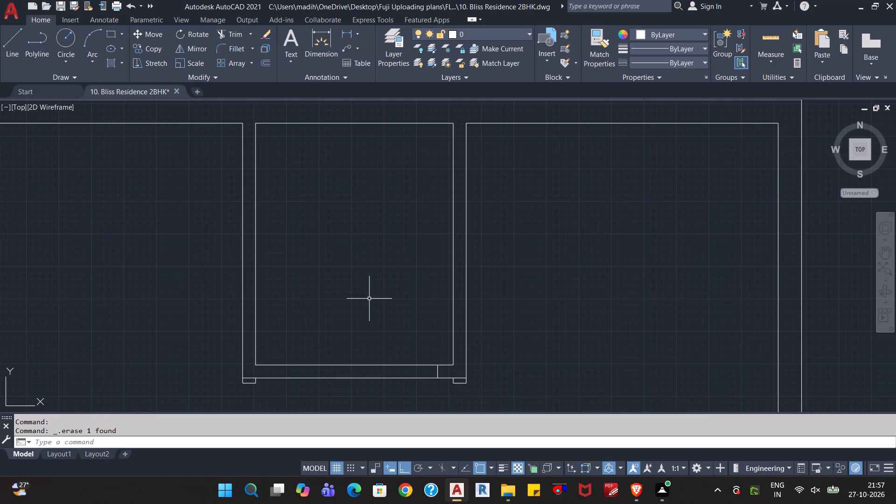
# Offset the eastern jamb line in the central room's south wall by 3' towards the west.
pyautogui.press('o')
pyautogui.press('Return')
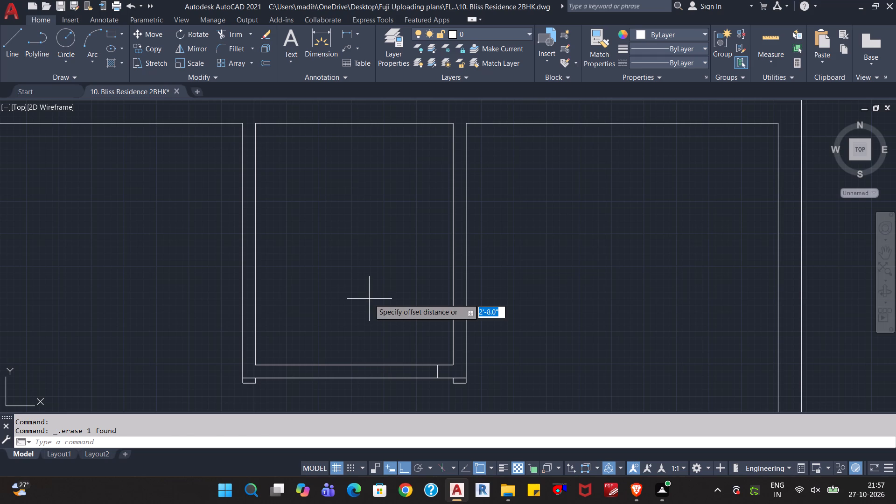
pyautogui.write("3'")
pyautogui.press('Return')
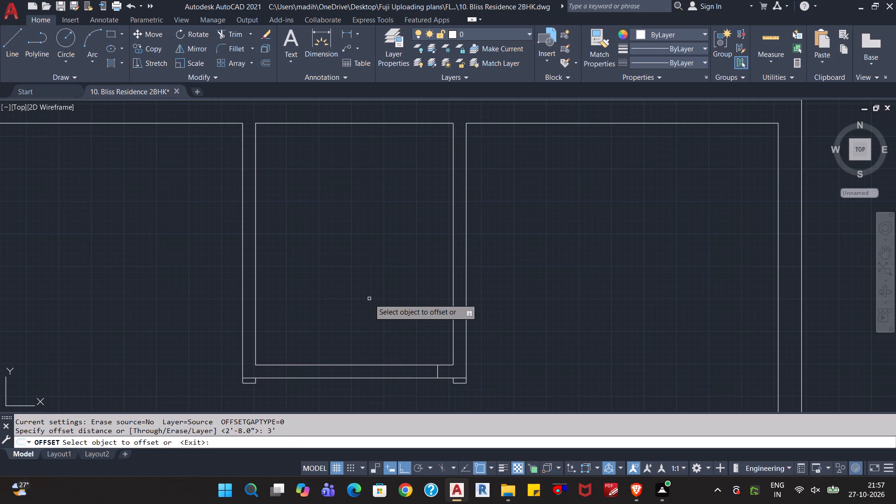
pyautogui.click(437, 371)
pyautogui.click(350, 395)
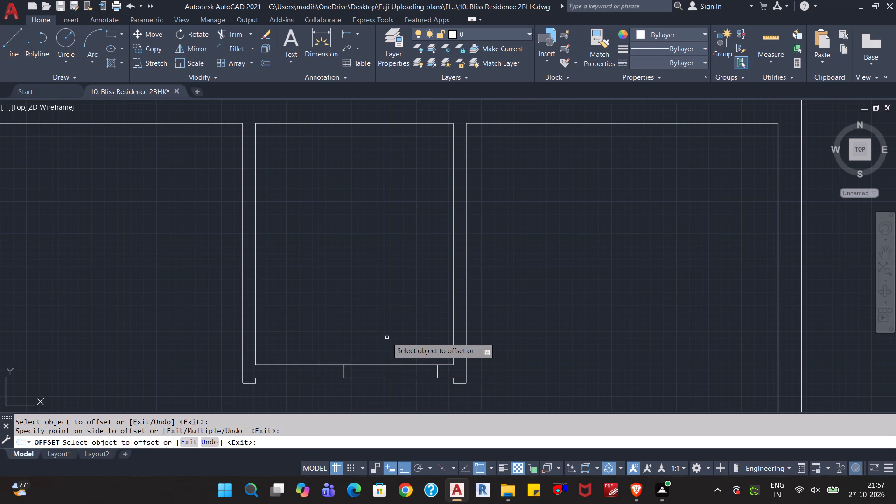
pyautogui.press('Escape')
pyautogui.press('Escape')
# Trim both faces of the central room's south wall between the two jamb lines to cut the 3' door opening.
pyautogui.write('tr')
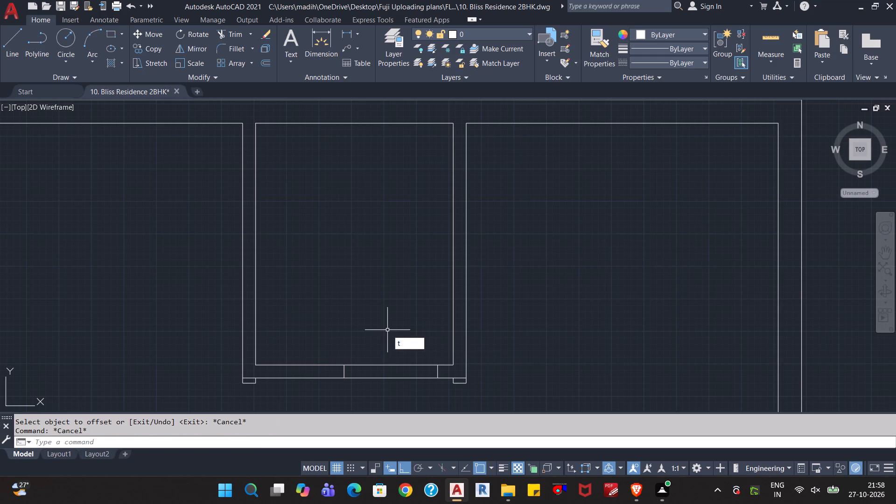
pyautogui.press('Return')
pyautogui.click(387, 330)
pyautogui.click(385, 390)
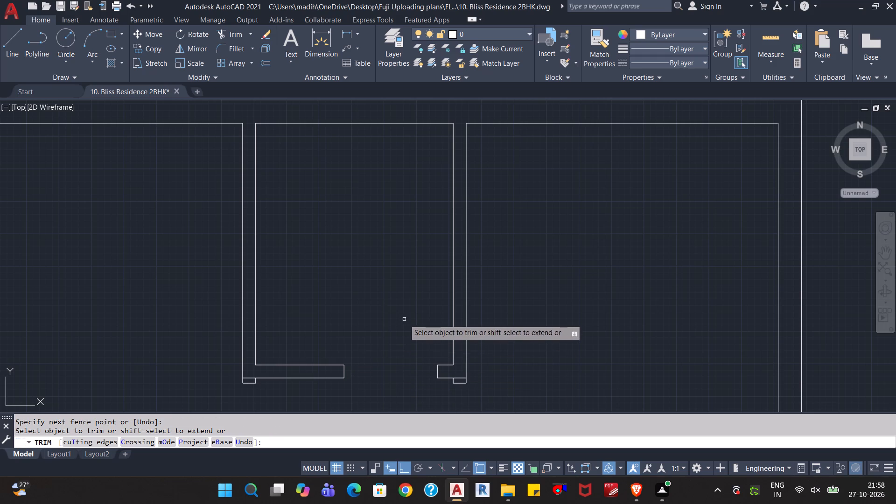
pyautogui.press('Escape')
pyautogui.press('Escape')
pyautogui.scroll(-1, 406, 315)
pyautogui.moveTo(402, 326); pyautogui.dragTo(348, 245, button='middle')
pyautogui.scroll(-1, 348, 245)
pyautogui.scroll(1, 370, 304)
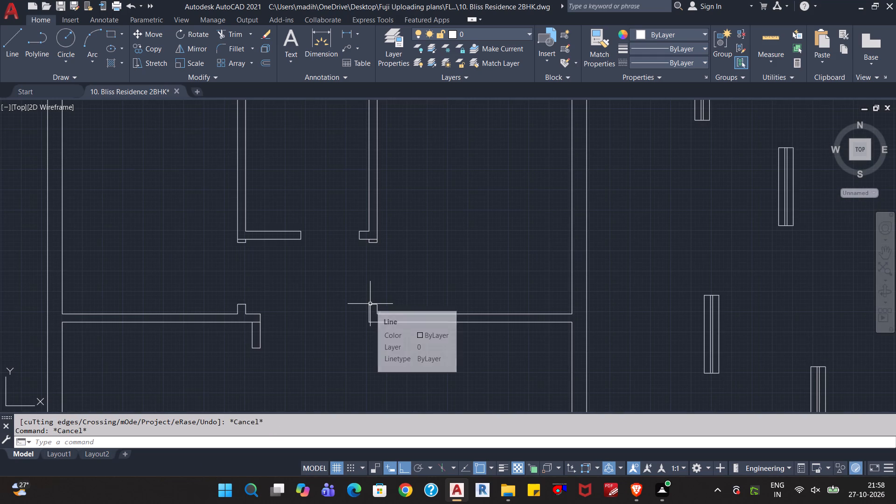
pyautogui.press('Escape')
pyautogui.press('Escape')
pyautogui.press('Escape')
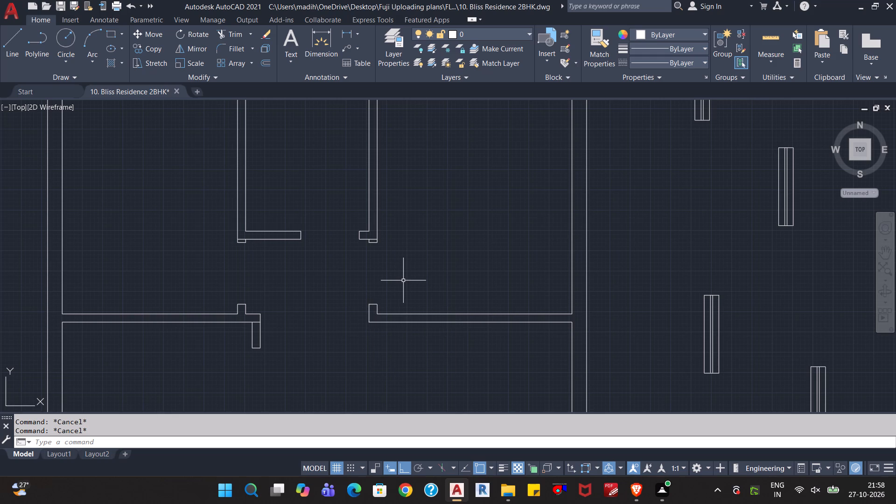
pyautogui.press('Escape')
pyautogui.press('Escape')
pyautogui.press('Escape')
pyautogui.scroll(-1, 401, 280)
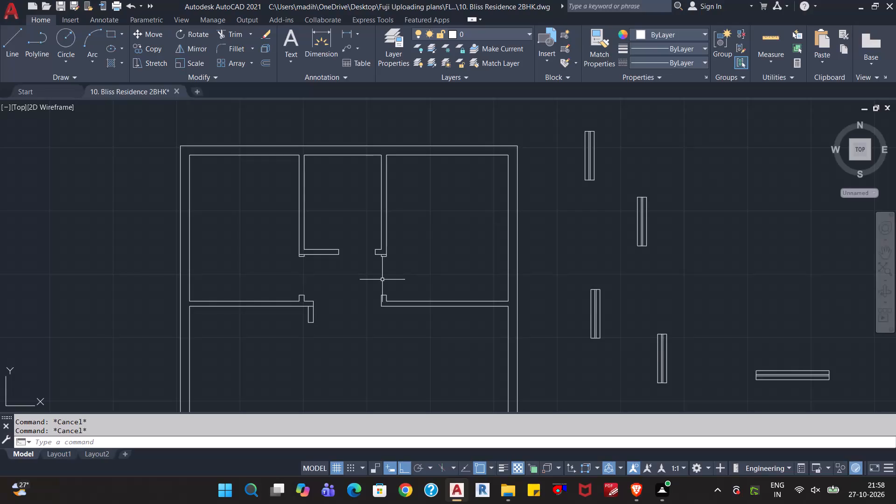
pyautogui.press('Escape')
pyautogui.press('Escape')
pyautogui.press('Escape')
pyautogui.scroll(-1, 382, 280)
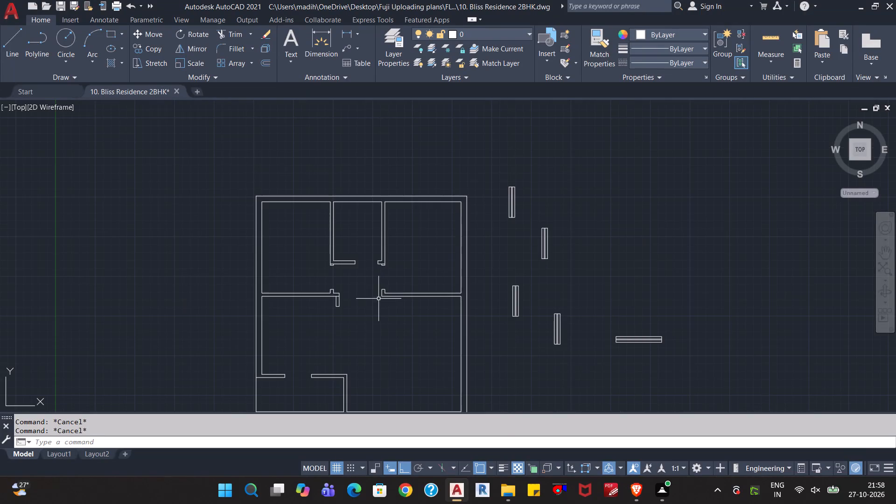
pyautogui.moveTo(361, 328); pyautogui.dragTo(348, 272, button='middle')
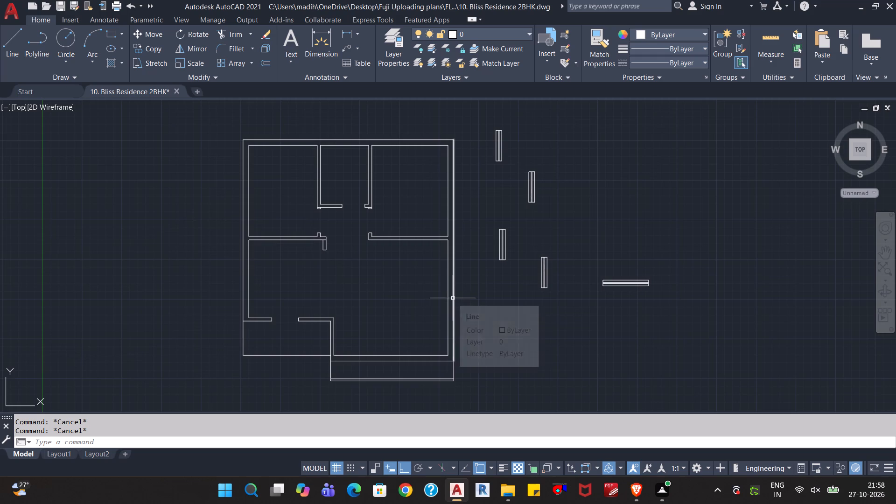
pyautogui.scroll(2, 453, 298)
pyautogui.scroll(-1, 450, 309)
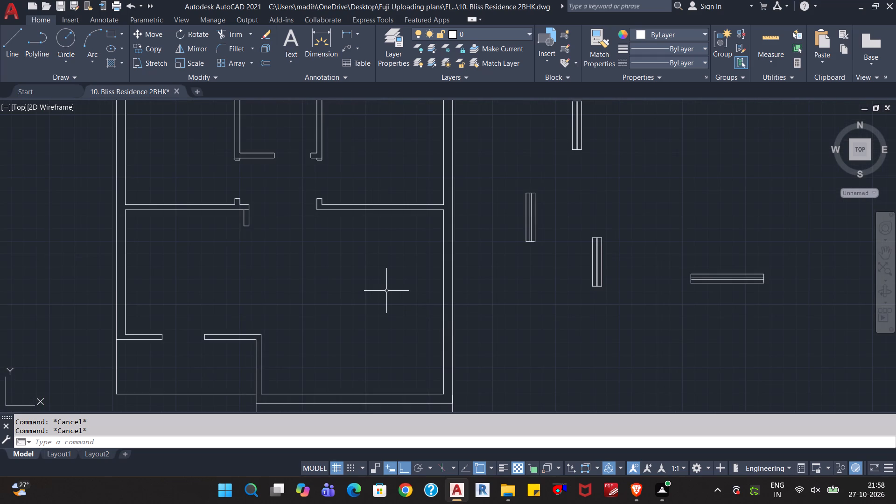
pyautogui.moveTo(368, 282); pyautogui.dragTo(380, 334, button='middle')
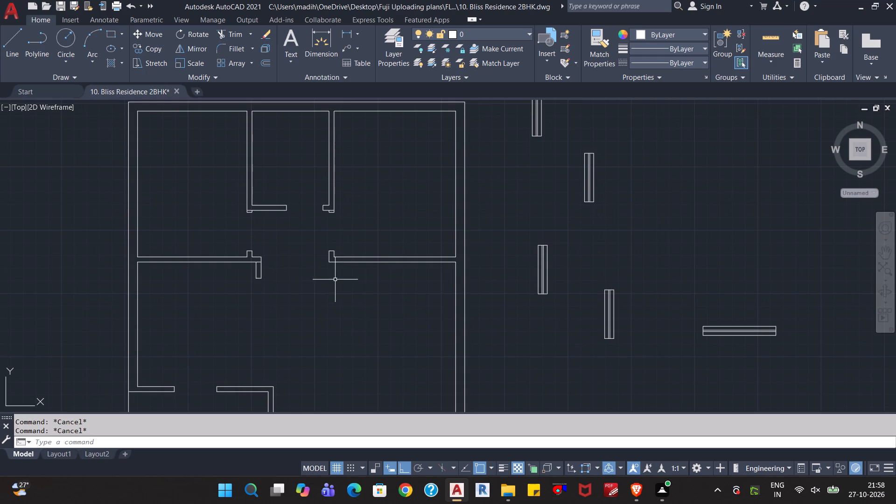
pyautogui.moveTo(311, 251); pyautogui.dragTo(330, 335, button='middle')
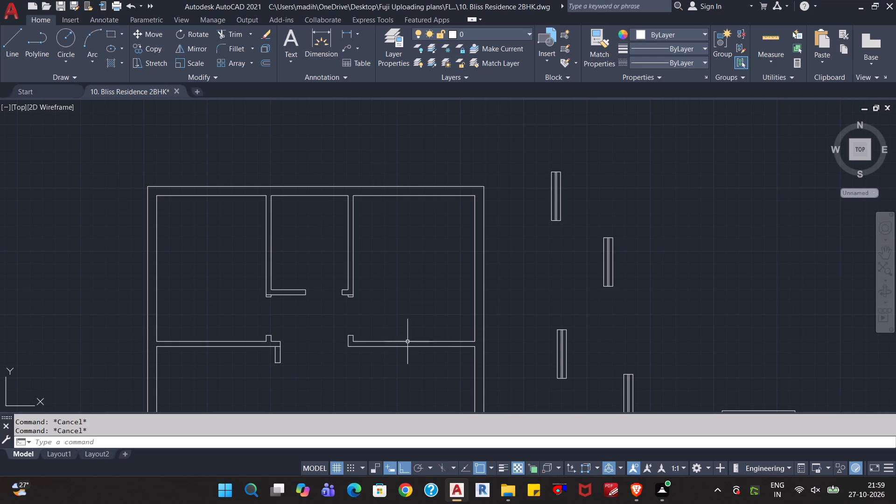
# Open QuickCalc and set its length units conversion from feet to meters.
pyautogui.hotkey('ctrl', '8')
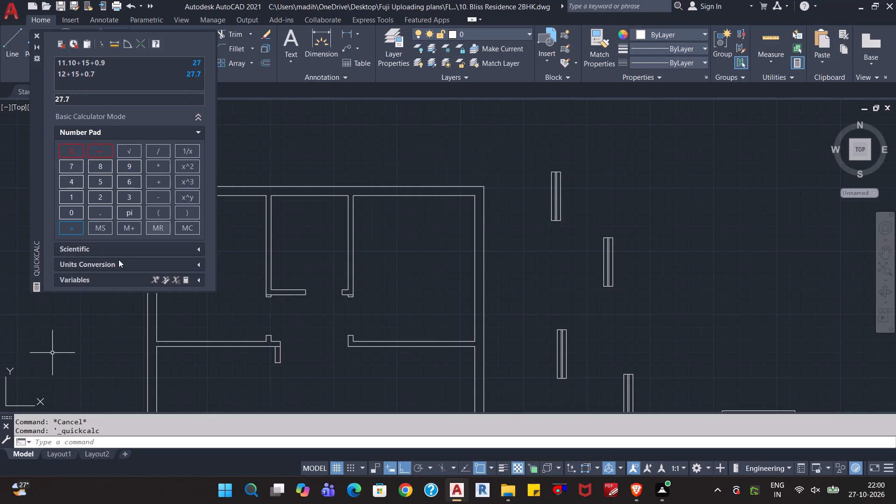
pyautogui.click(105, 262)
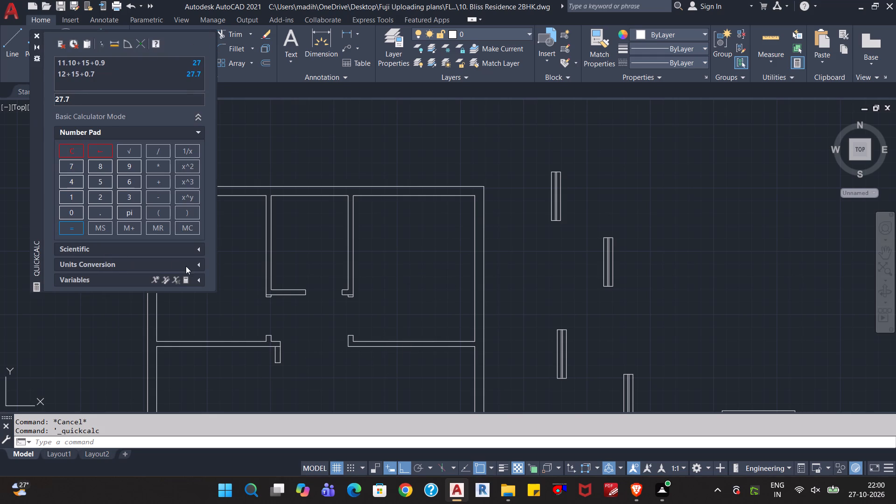
pyautogui.click(196, 264)
pyautogui.scroll(-5, 136, 242)
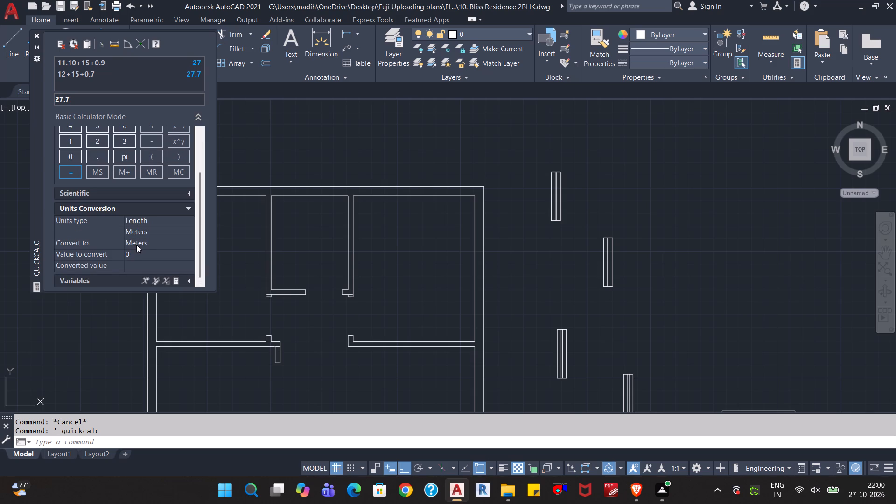
pyautogui.click(140, 232)
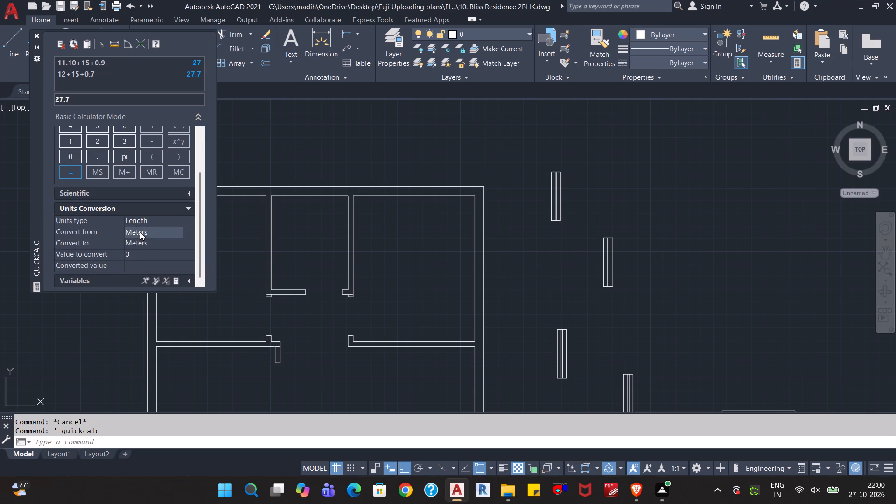
pyautogui.click(182, 230)
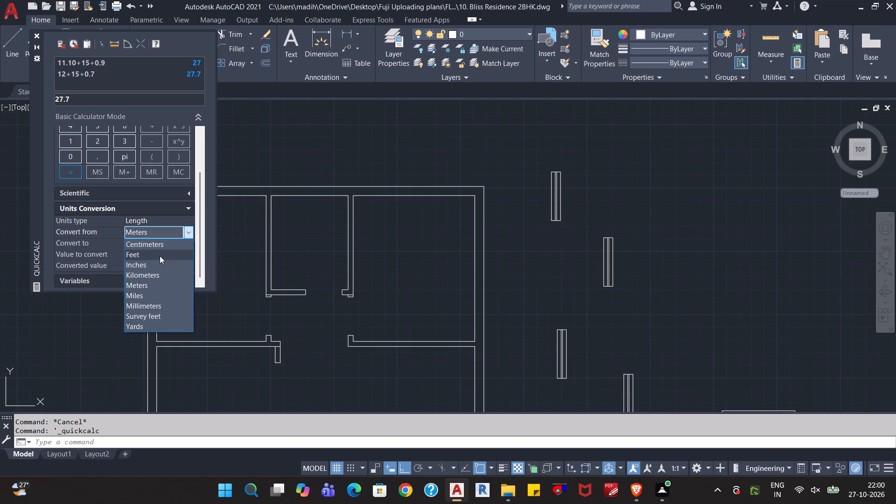
pyautogui.click(160, 256)
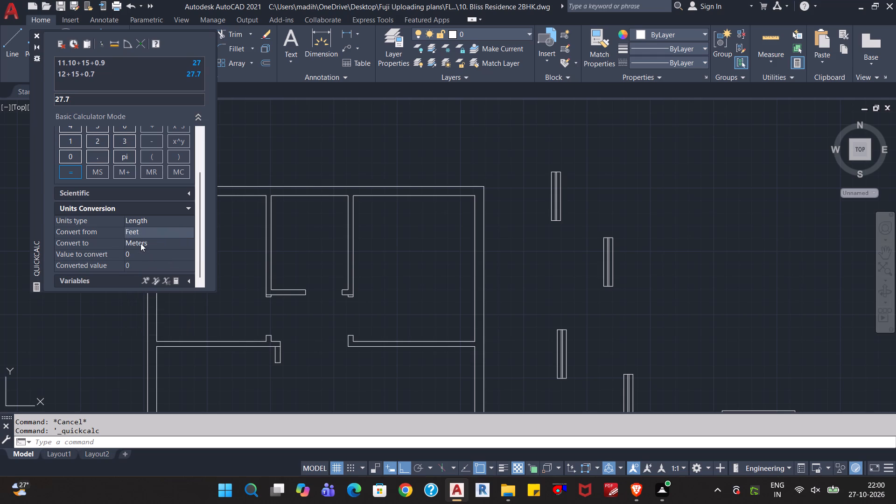
pyautogui.click(140, 243)
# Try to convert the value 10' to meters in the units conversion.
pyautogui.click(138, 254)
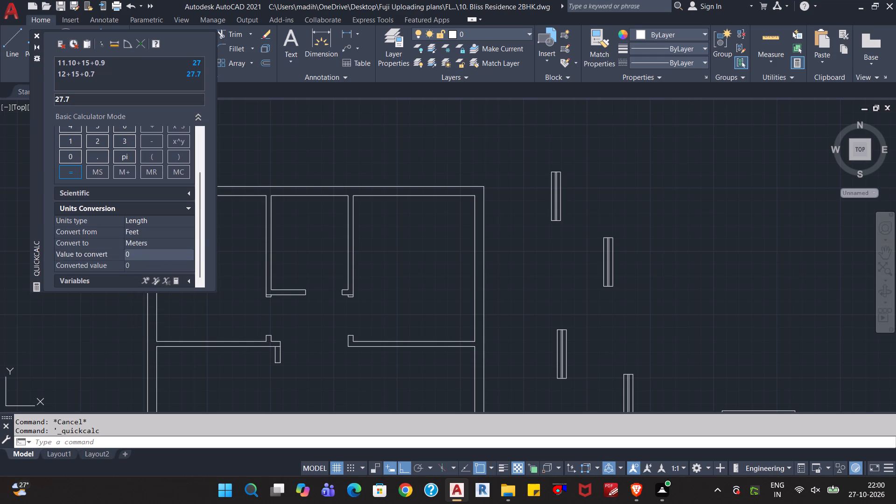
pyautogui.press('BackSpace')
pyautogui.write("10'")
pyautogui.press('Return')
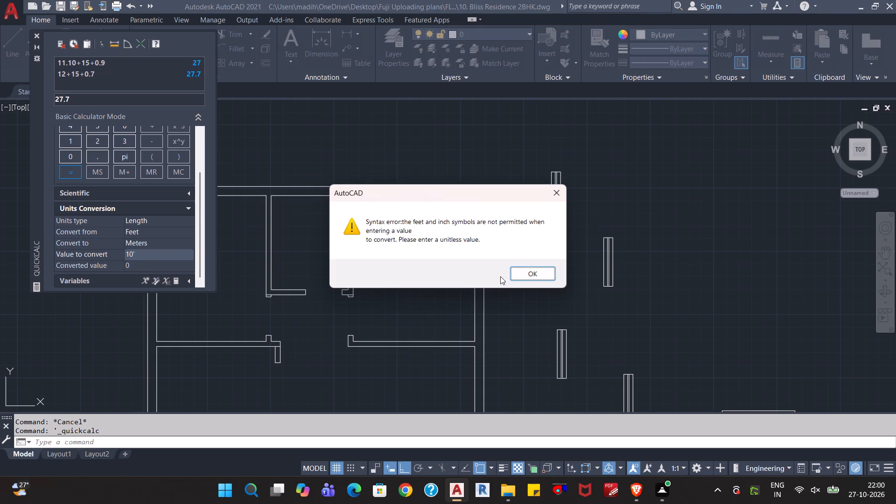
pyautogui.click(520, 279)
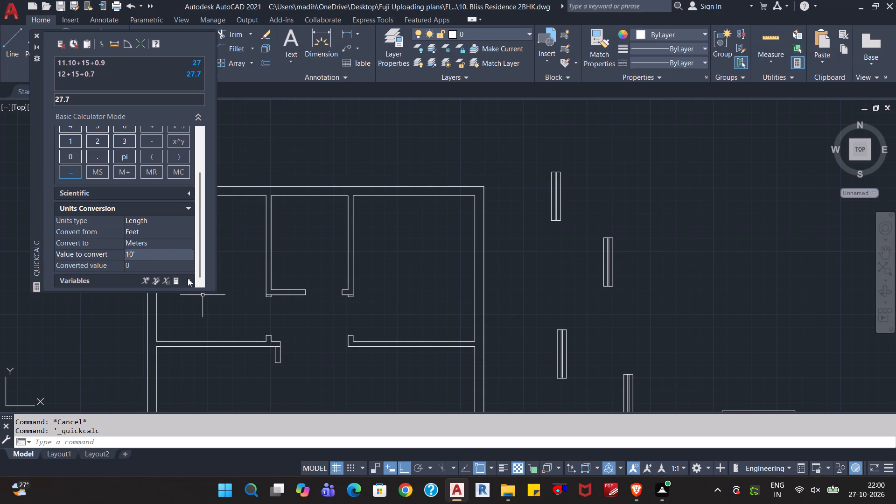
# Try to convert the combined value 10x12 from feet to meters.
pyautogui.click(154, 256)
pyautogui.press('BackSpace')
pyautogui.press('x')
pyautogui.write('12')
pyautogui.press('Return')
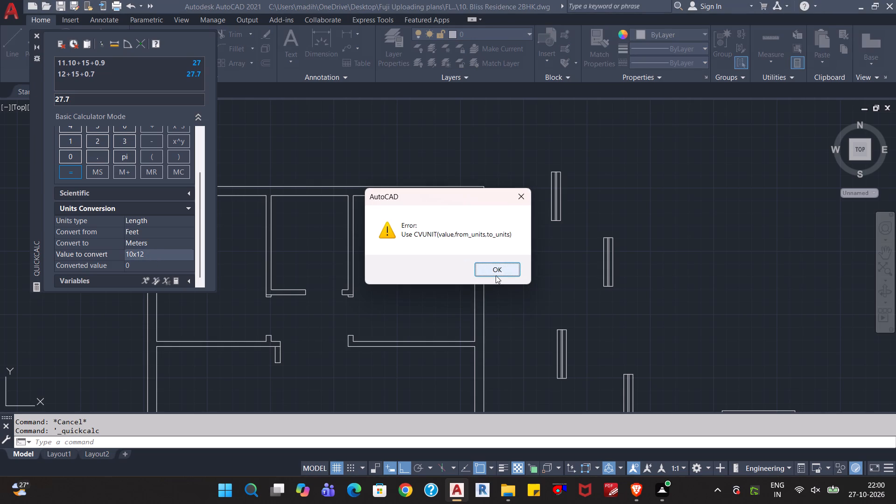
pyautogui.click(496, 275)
# Reduce the value to convert to 10 and convert it from feet to meters.
pyautogui.press('BackSpace')
pyautogui.press('BackSpace')
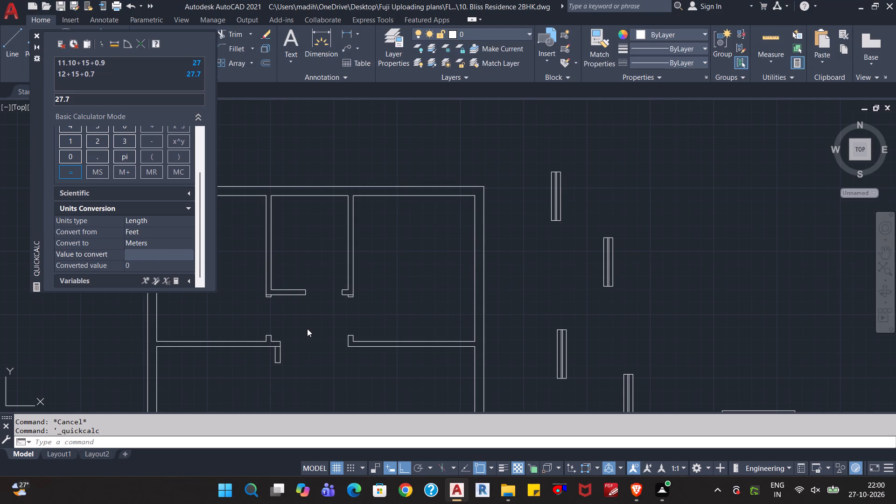
pyautogui.press('BackSpace')
pyautogui.press('Return')
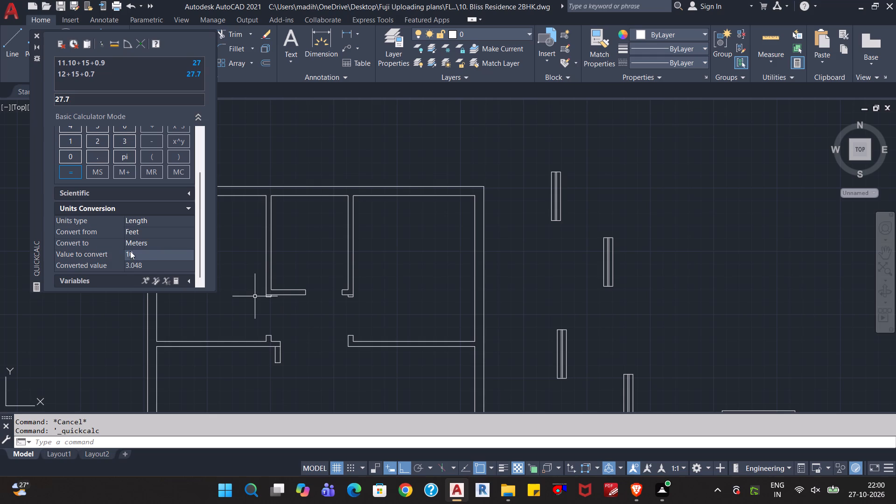
# Convert 12 feet to meters, then close the calculator.
pyautogui.click(144, 254)
pyautogui.doubleClick(144, 254)
pyautogui.moveTo(144, 254); pyautogui.dragTo(122, 260)
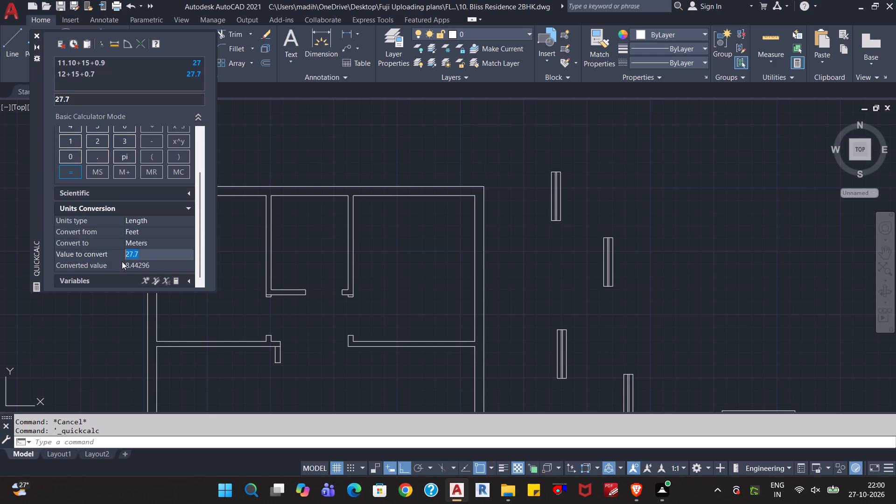
pyautogui.press('1')
pyautogui.press('2')
pyautogui.press('Return')
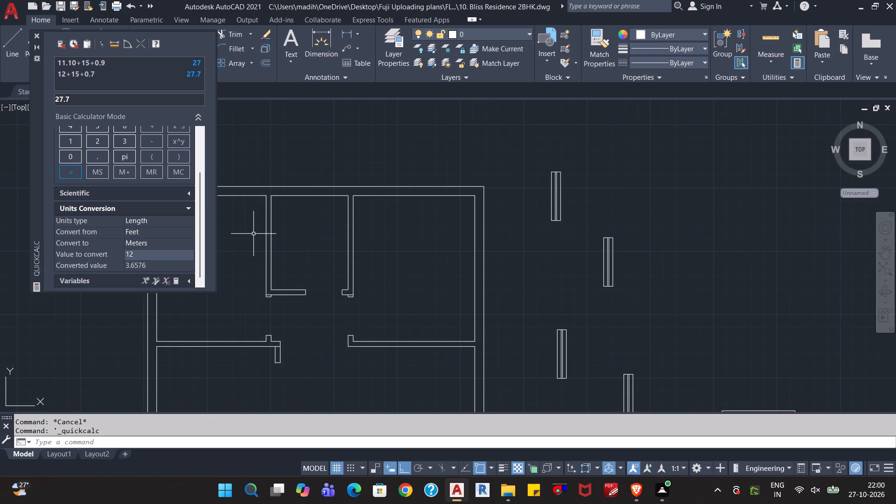
pyautogui.click(200, 115)
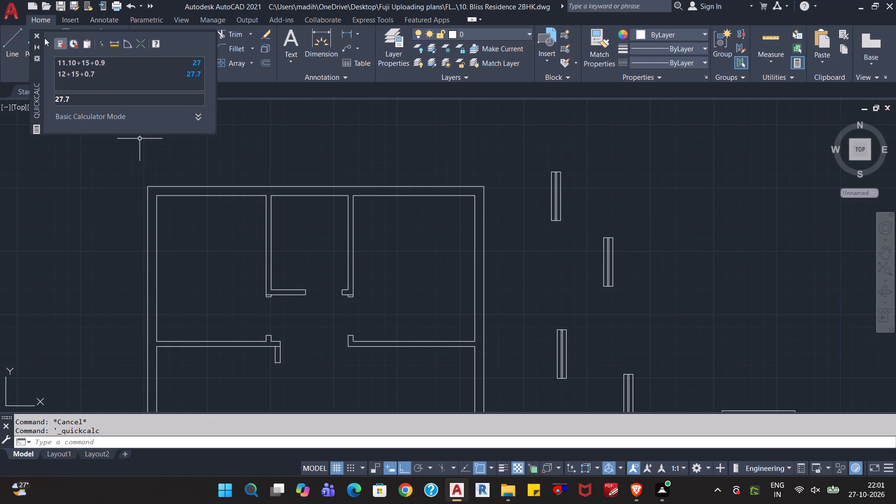
pyautogui.click(35, 33)
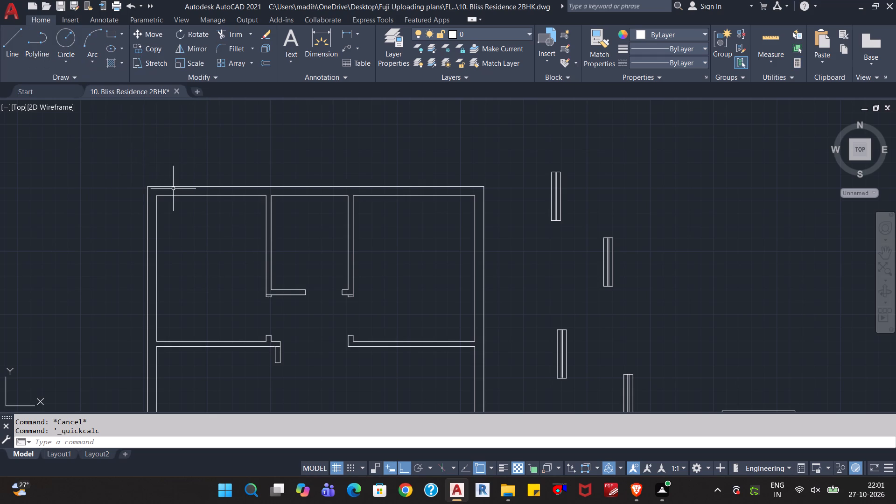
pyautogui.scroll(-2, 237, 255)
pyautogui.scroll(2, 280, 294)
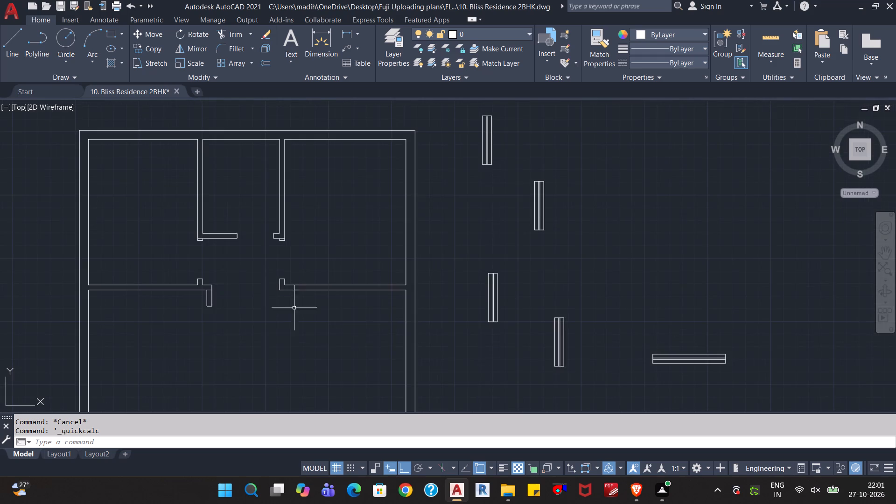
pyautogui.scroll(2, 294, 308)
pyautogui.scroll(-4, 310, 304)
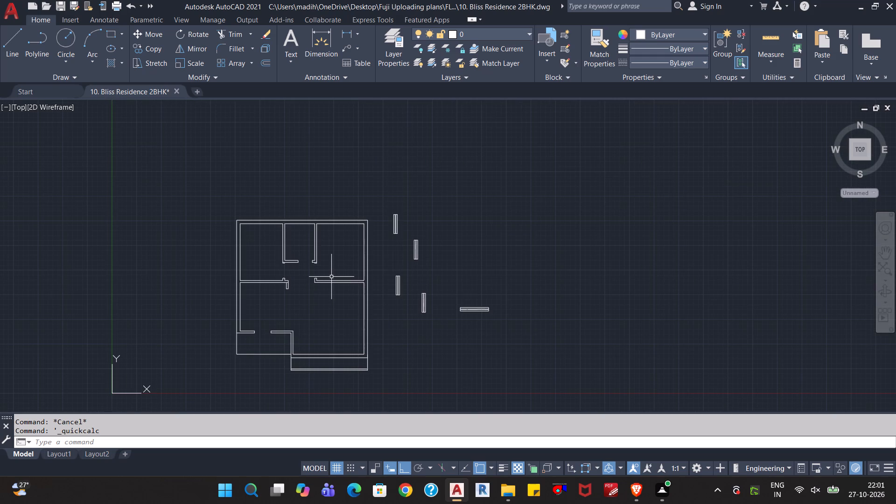
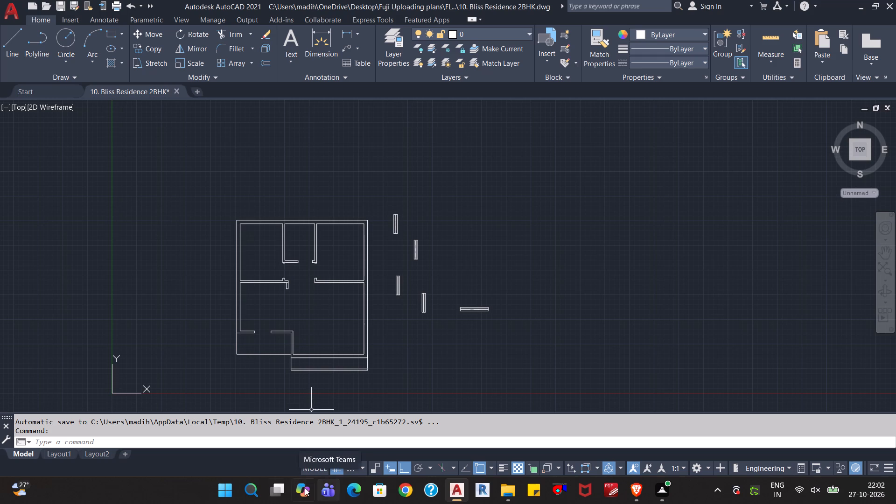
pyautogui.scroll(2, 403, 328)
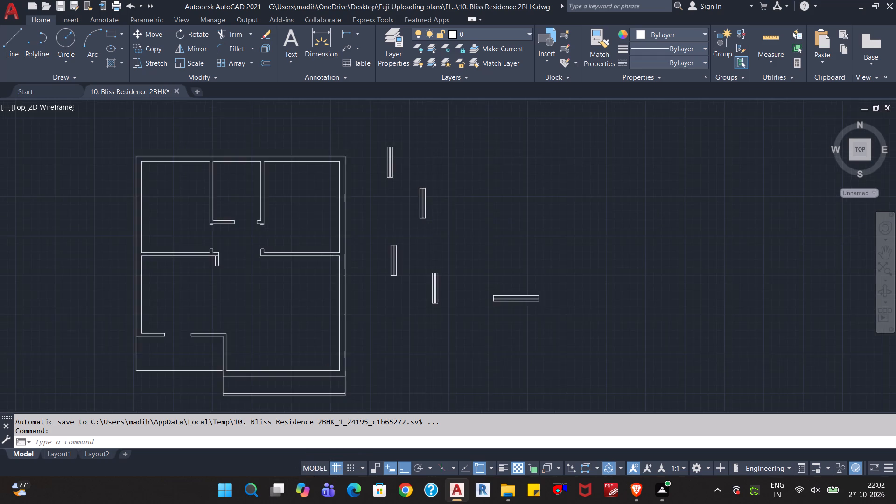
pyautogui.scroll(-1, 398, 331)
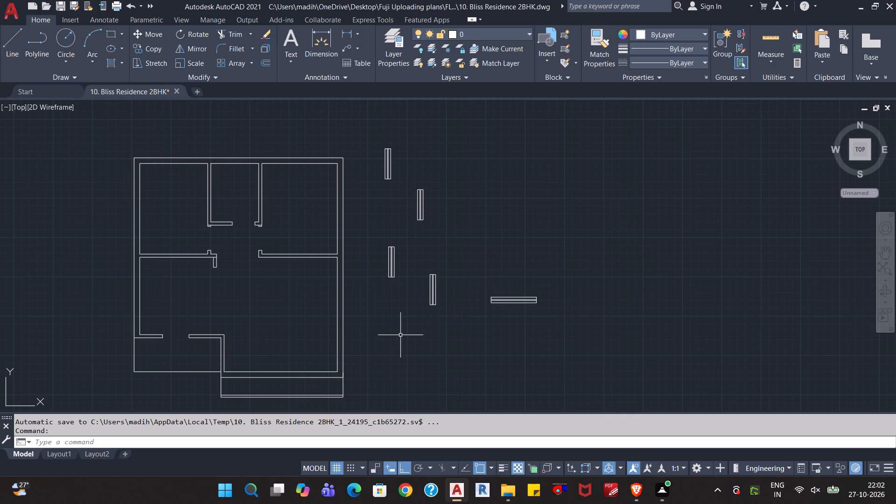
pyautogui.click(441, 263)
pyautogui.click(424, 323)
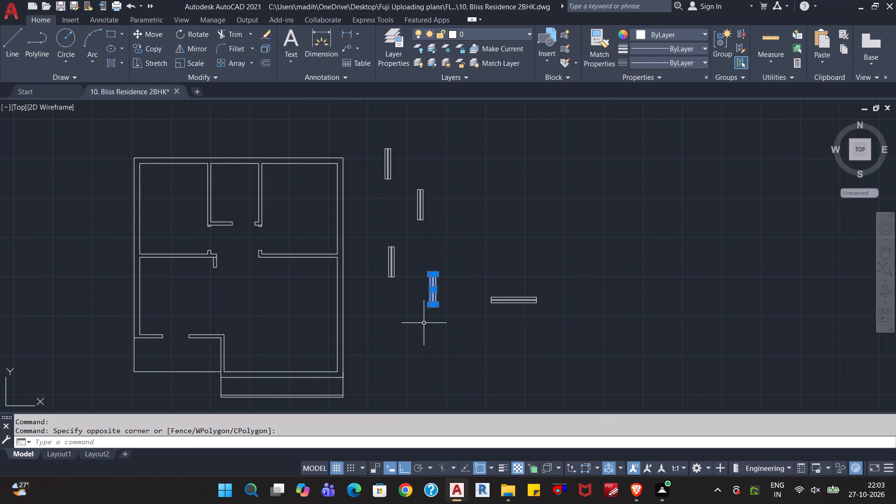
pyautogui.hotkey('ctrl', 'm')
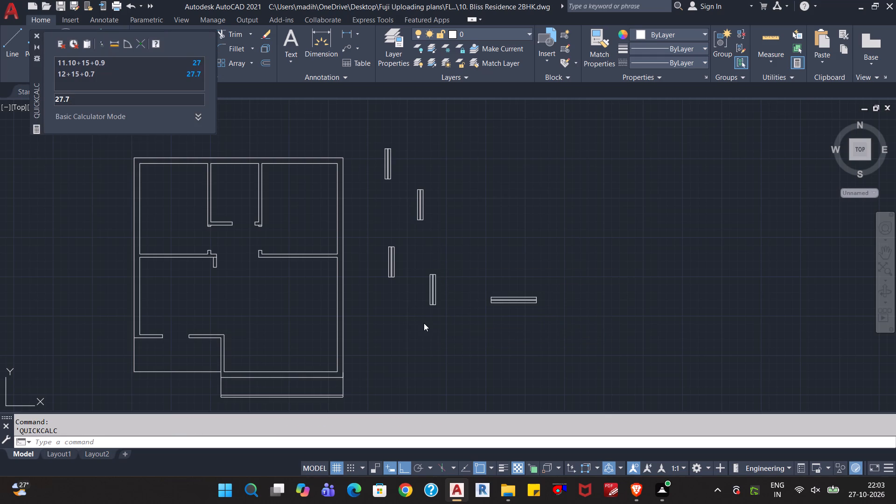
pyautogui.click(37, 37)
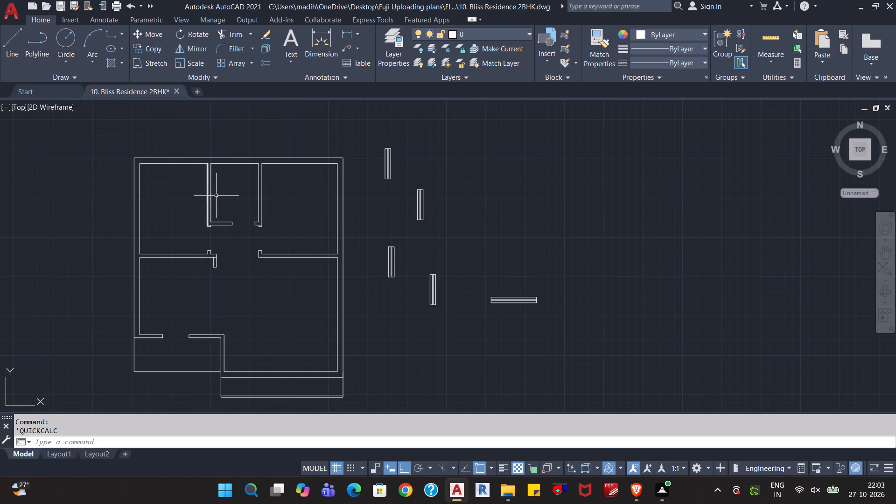
# Copy the lowest vertical window symbol east of the plan and paste it just outside the lower-left room's west wall.
pyautogui.click(441, 265)
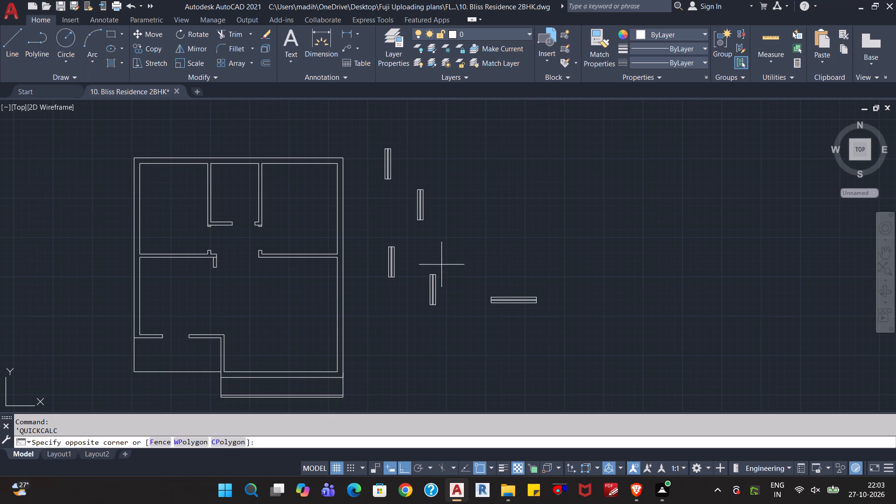
pyautogui.click(415, 329)
pyautogui.hotkey('ctrl', 'c')
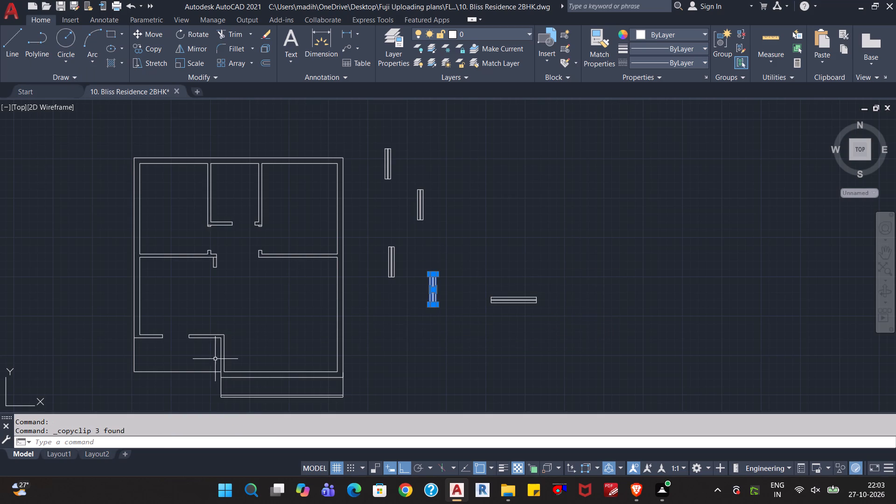
pyautogui.hotkey('ctrl', 'v')
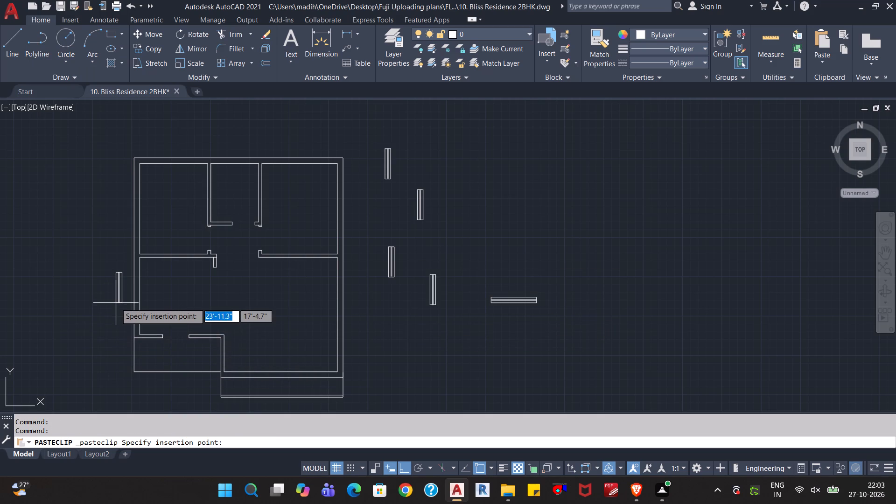
pyautogui.scroll(3, 116, 303)
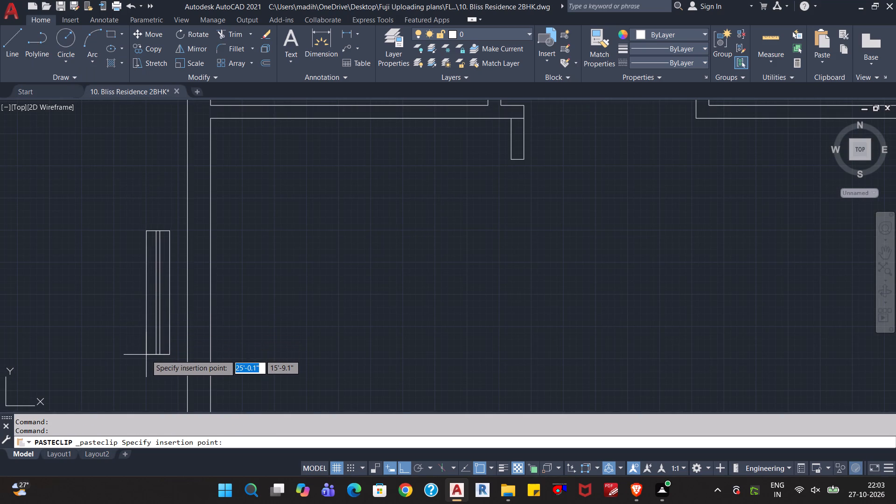
pyautogui.scroll(-2, 148, 357)
pyautogui.moveTo(149, 357); pyautogui.dragTo(147, 307, button='middle')
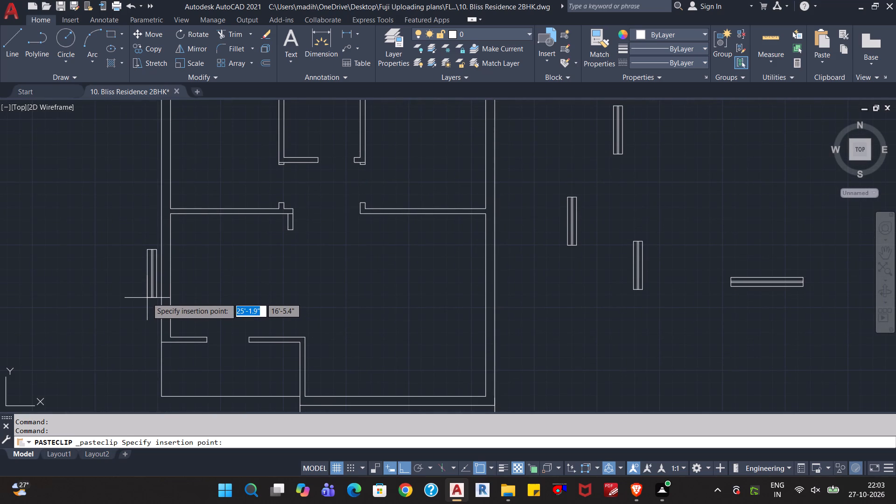
pyautogui.click(147, 298)
# Paste another copy of the vertical window symbol just outside the upper-left room's west wall.
pyautogui.moveTo(193, 260); pyautogui.dragTo(210, 337, button='middle')
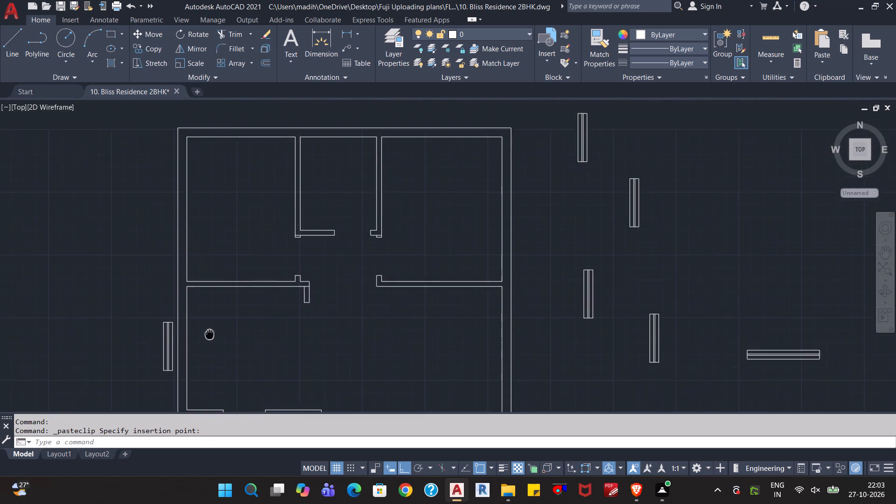
pyautogui.moveTo(210, 337); pyautogui.dragTo(213, 347, button='middle')
pyautogui.hotkey('ctrl', 'v')
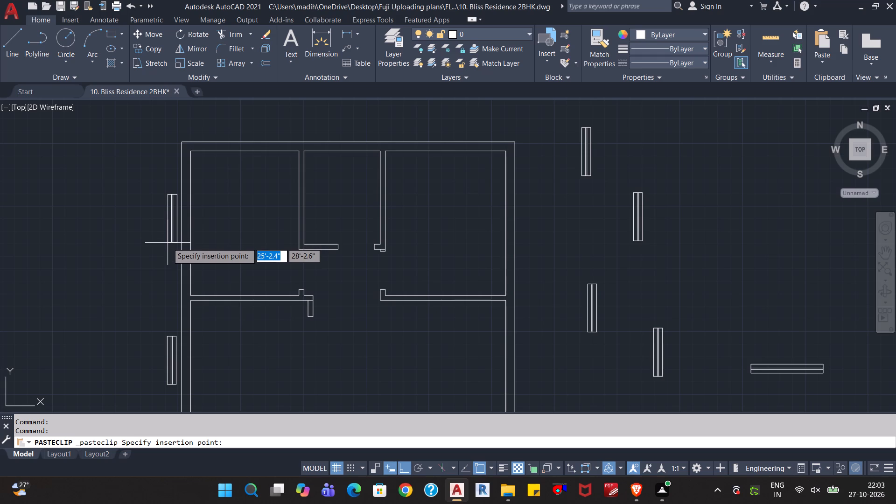
pyautogui.click(168, 243)
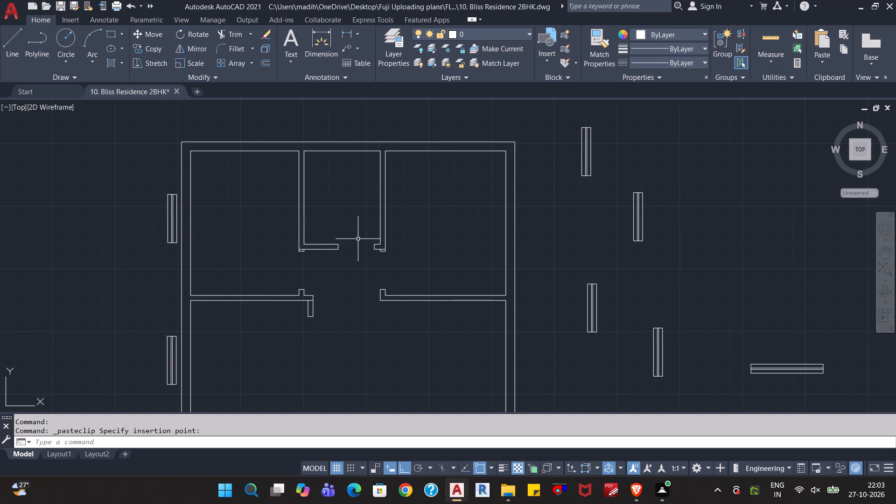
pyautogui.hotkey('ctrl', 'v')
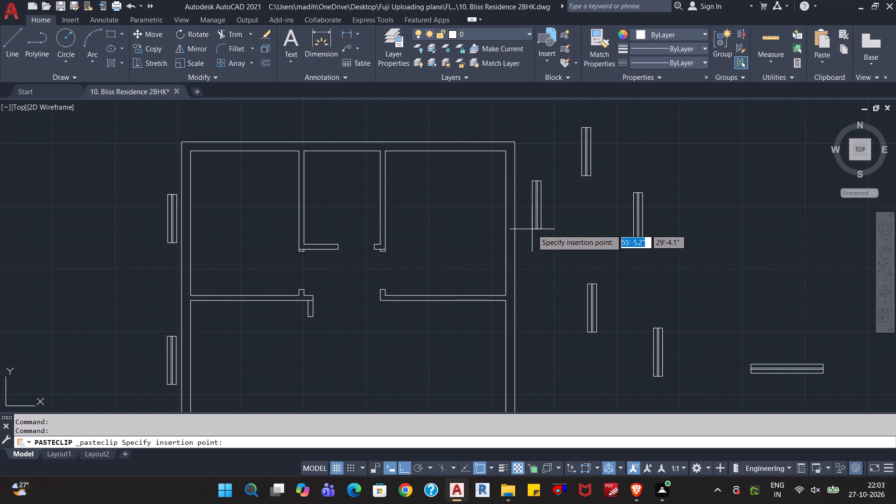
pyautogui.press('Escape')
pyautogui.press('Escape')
# Draw a horizontal guide line about 34'-10" long from the upper-left window's bottom corner eastward past the east wall.
pyautogui.press('l')
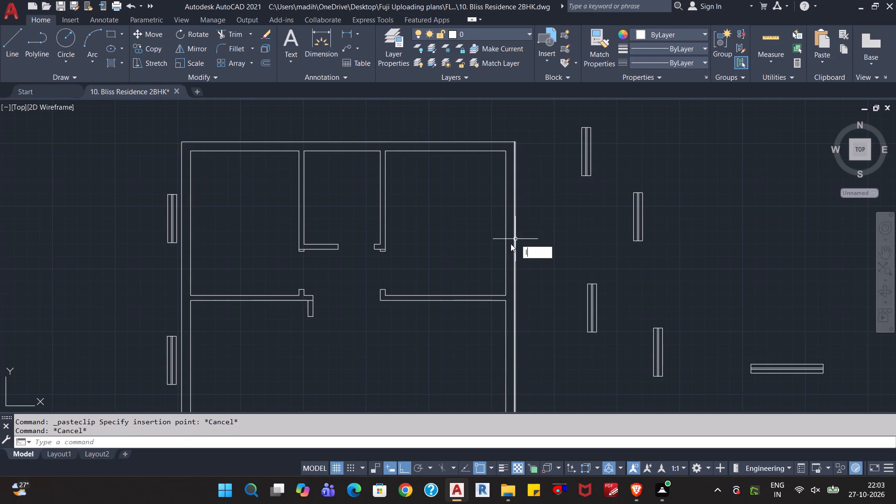
pyautogui.press('Return')
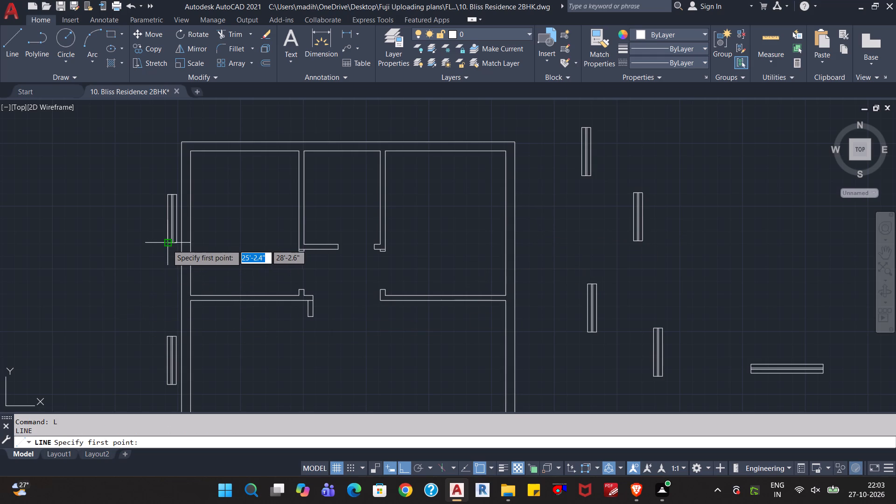
pyautogui.click(167, 245)
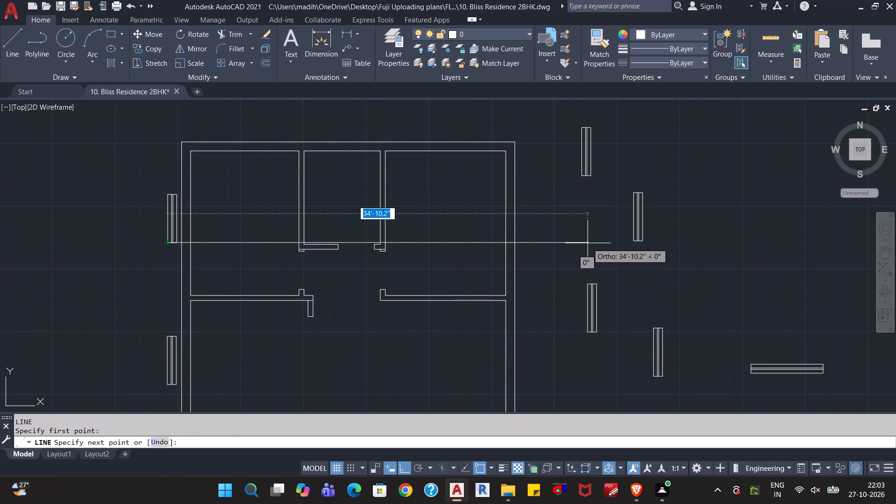
pyautogui.click(588, 243)
pyautogui.press('Escape')
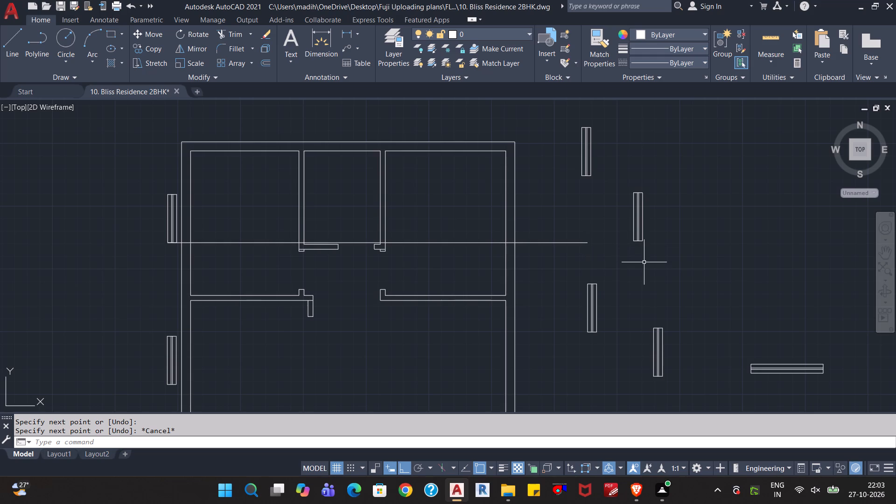
# Paste a copy of the window symbol into the upper-right room's east wall, with its bottom end on the guide line.
pyautogui.hotkey('ctrl', 'v')
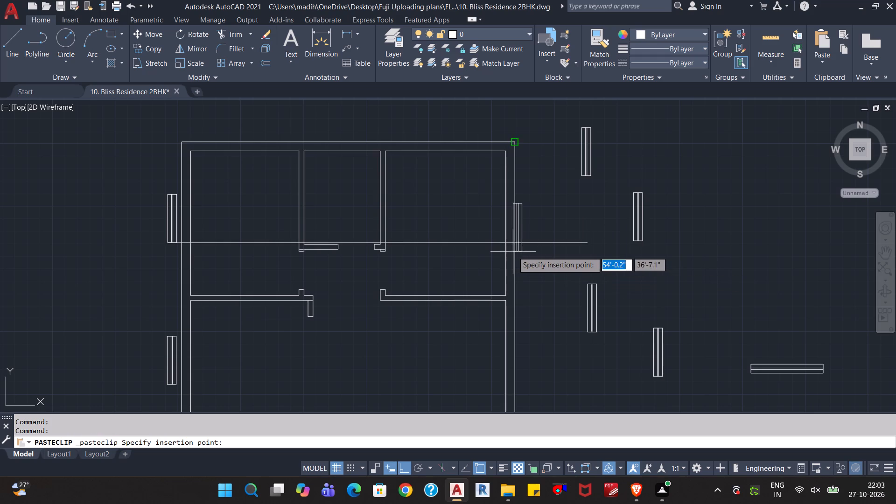
pyautogui.click(508, 245)
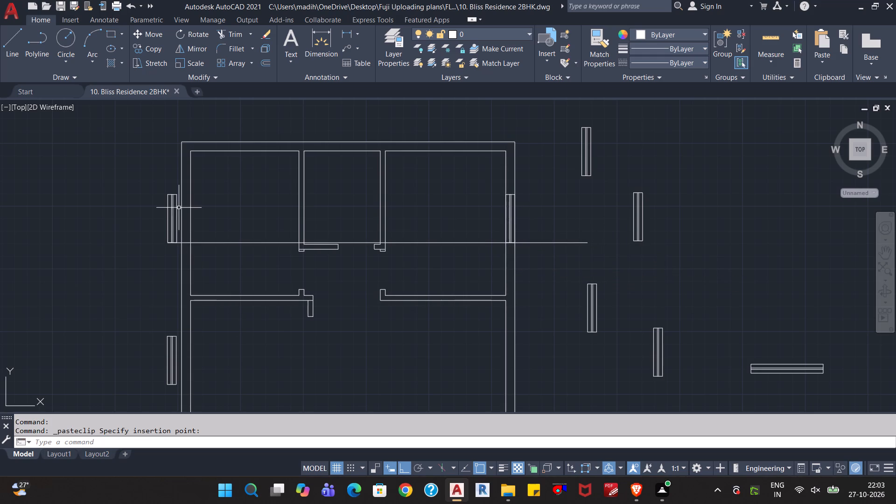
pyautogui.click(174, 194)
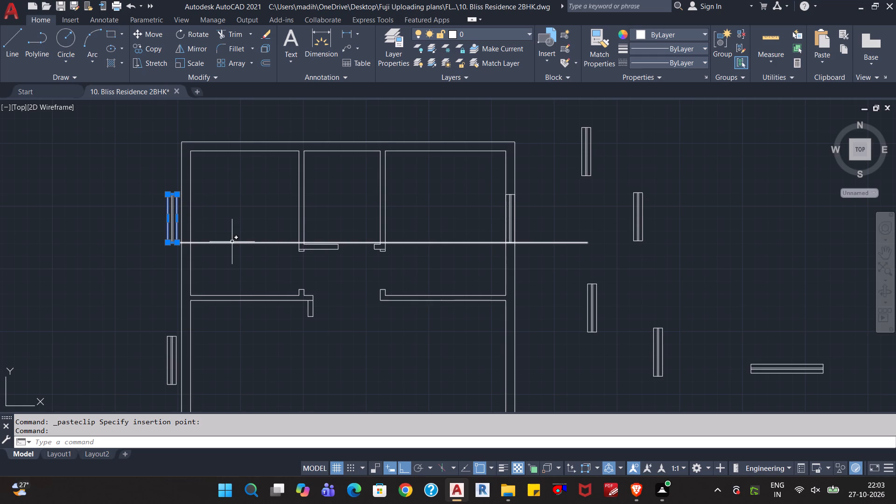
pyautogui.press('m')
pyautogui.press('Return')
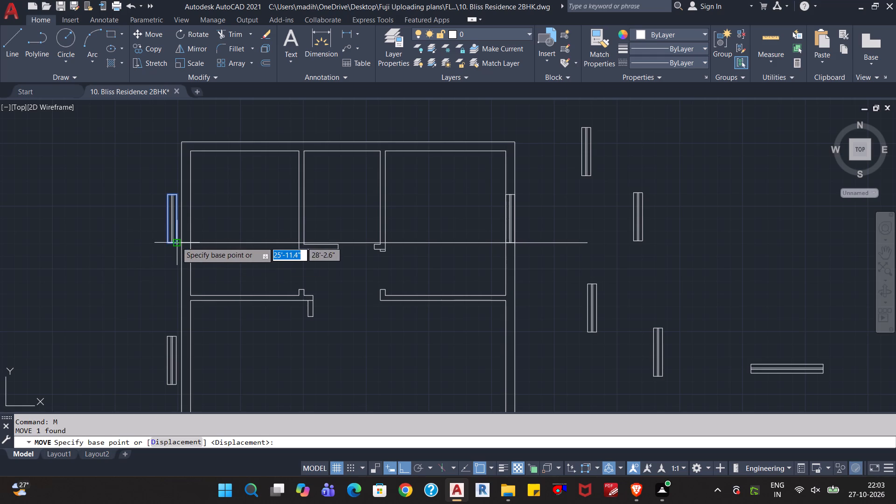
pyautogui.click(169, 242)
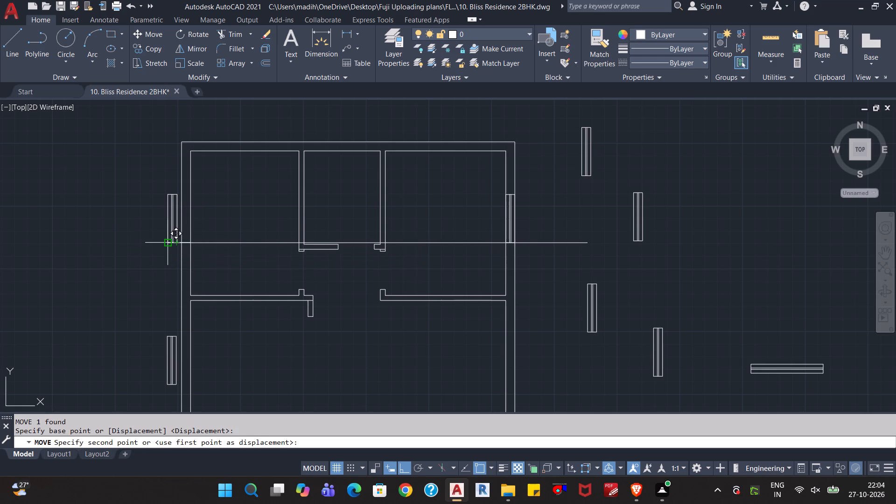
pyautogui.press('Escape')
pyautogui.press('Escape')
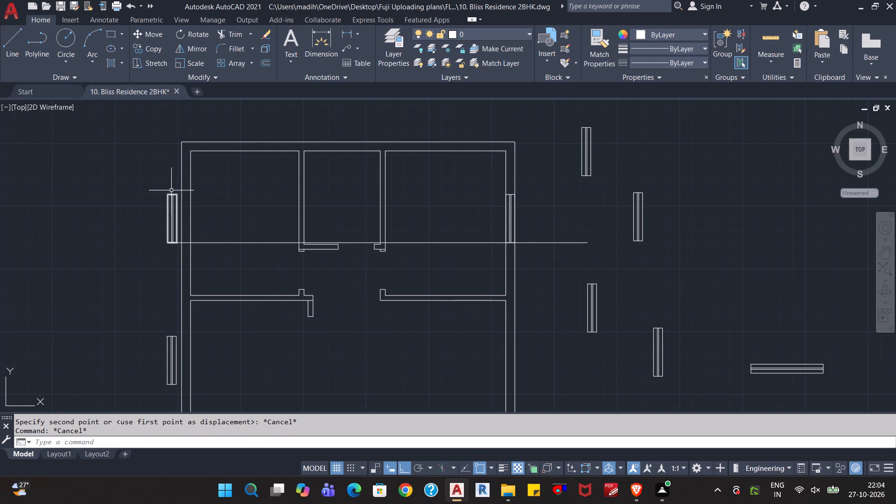
# Move the whole upper-left window symbol horizontally along the guide line into the thickness of the west wall.
pyautogui.click(176, 182)
pyautogui.click(164, 223)
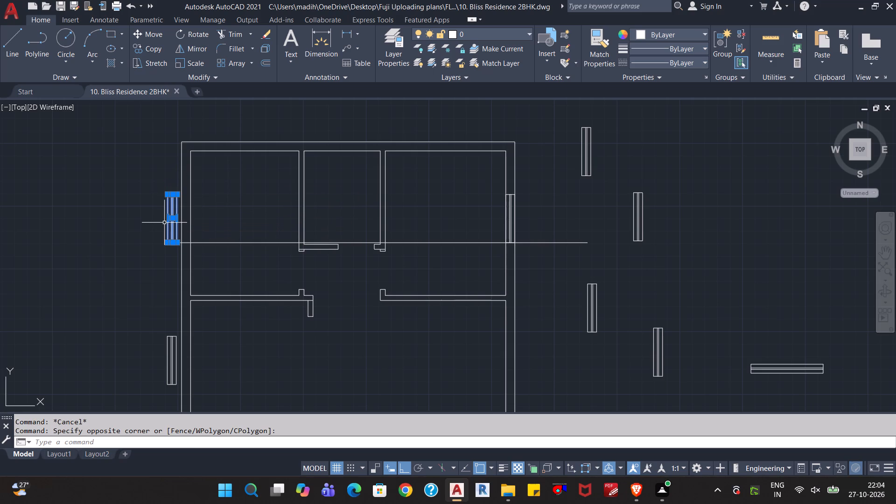
pyautogui.press('m')
pyautogui.press('Return')
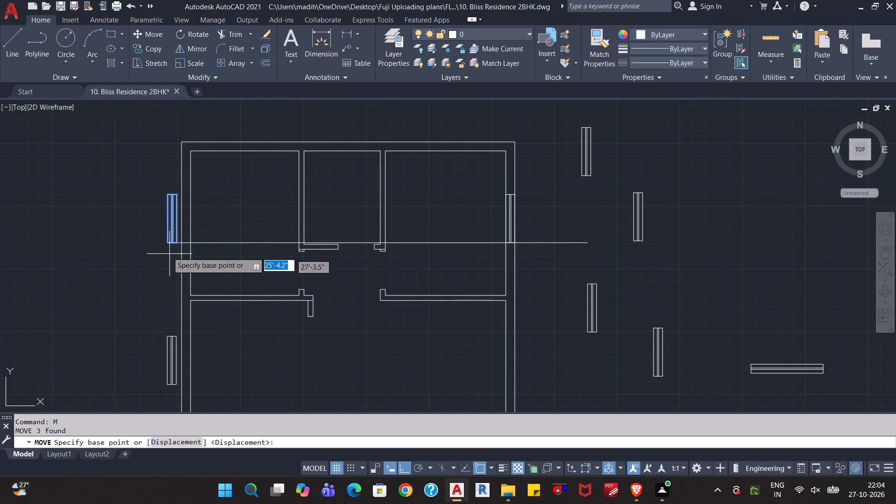
pyautogui.click(167, 245)
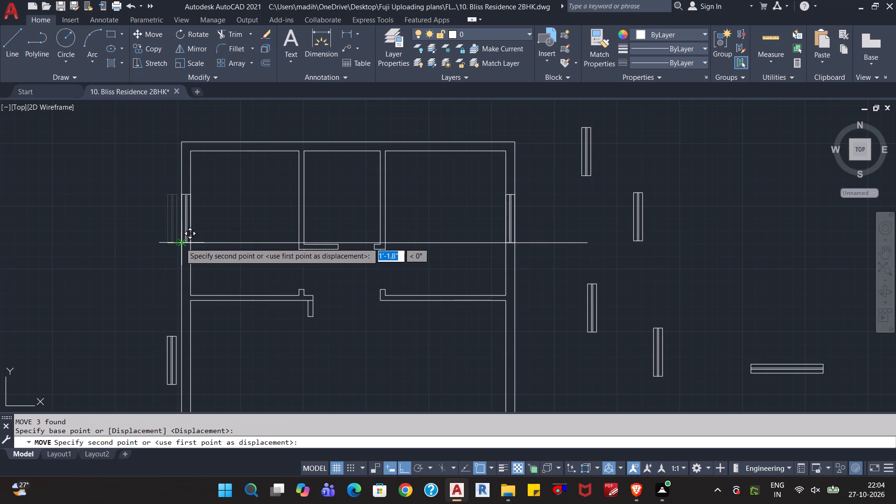
pyautogui.click(180, 243)
pyautogui.press('Escape')
pyautogui.press('Escape')
pyautogui.press('Escape')
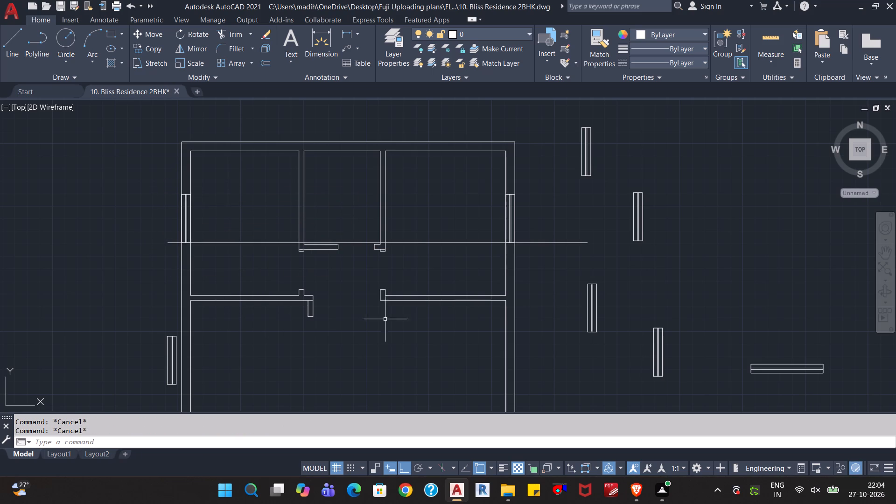
# Delete the horizontal guide line running across the upper rooms.
pyautogui.click(547, 231)
pyautogui.click(533, 261)
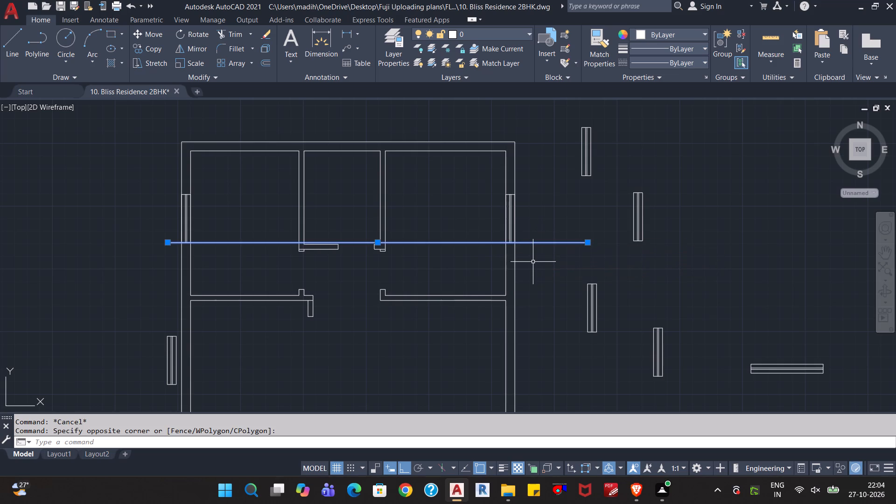
pyautogui.press('Delete')
# Draw a horizontal line from the top corner of the lower-left window symbol eastward across the west wall into the room.
pyautogui.moveTo(437, 356); pyautogui.dragTo(432, 279, button='middle')
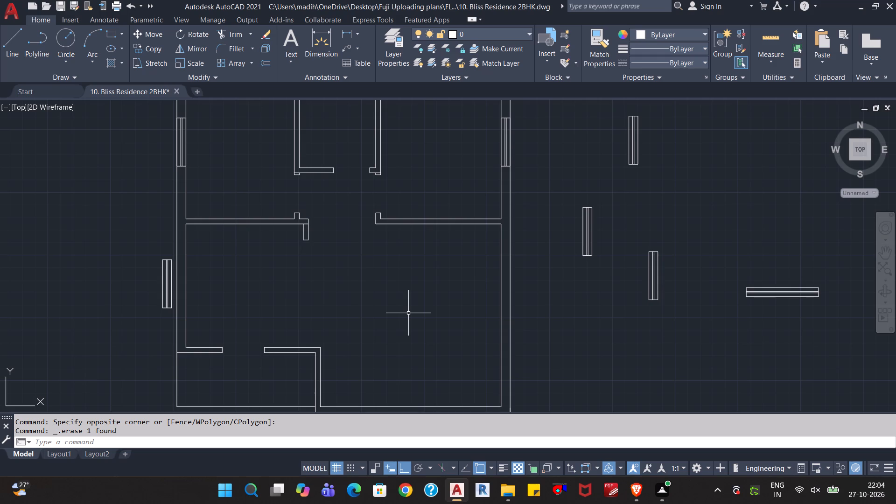
pyautogui.scroll(-1, 408, 314)
pyautogui.scroll(1, 404, 319)
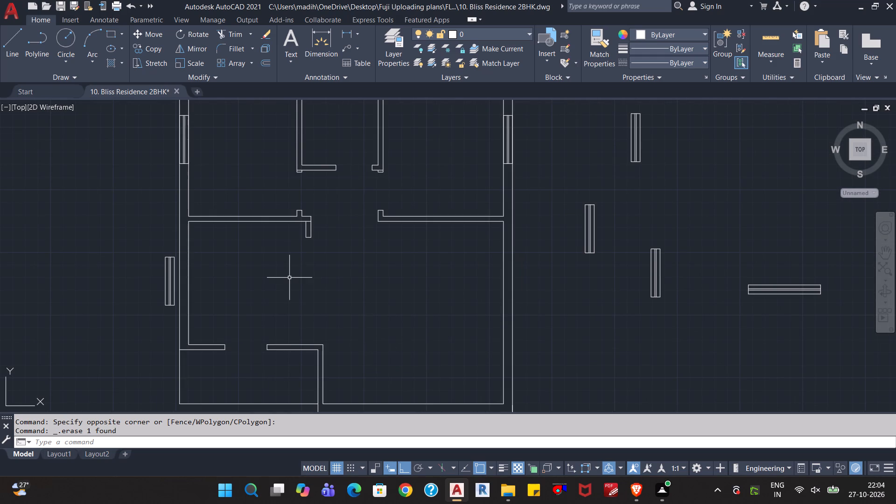
pyautogui.press('l')
pyautogui.press('Return')
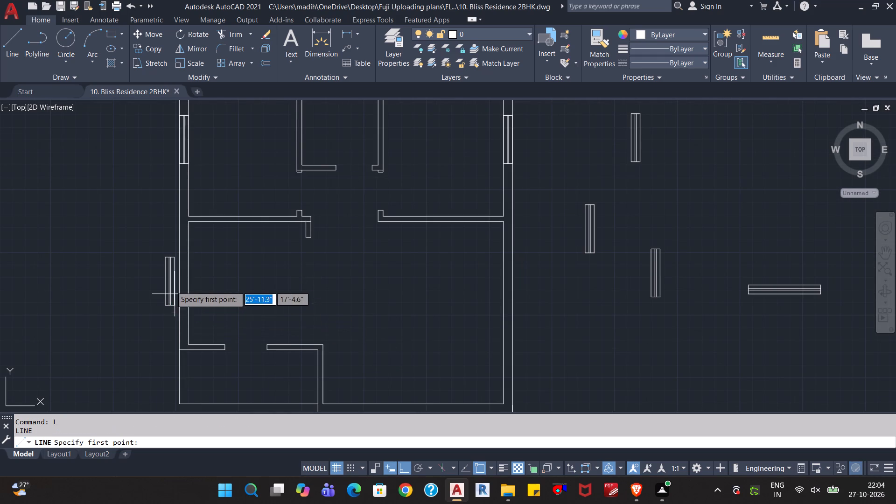
pyautogui.click(163, 259)
pyautogui.click(239, 265)
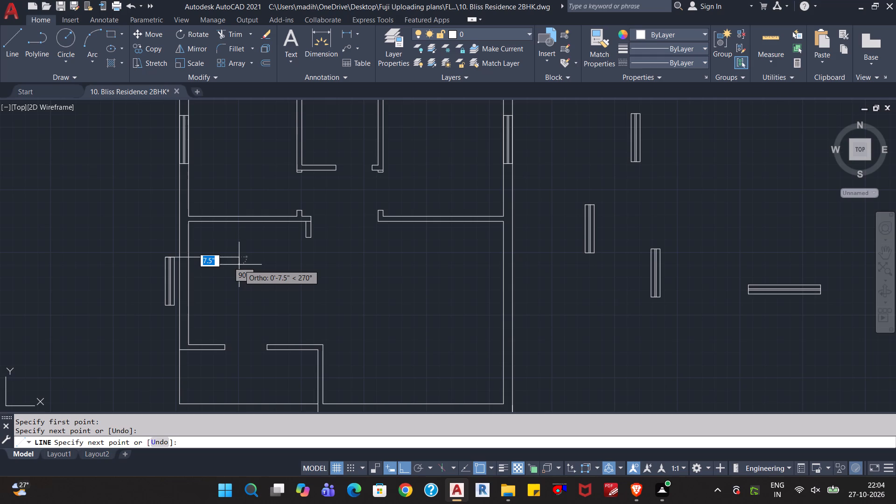
pyautogui.press('Escape')
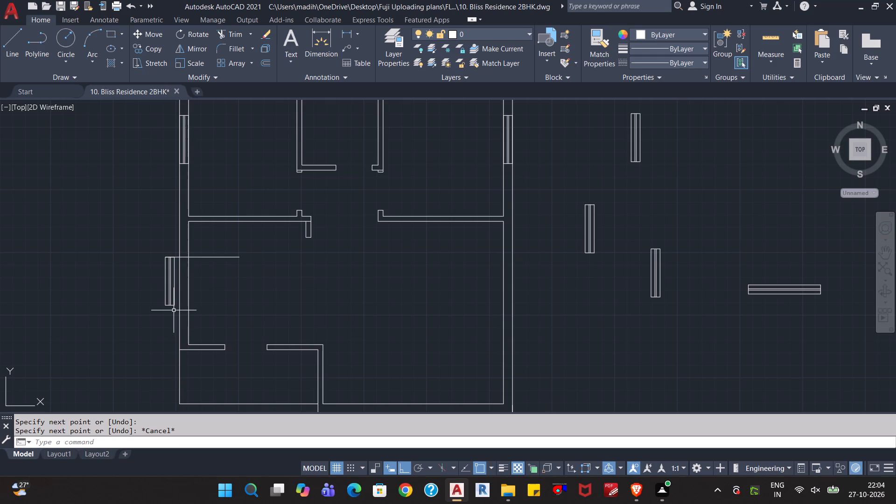
# Move the whole lower-left window symbol horizontally along the guide line so it sits within the west wall's thickness.
pyautogui.click(177, 304)
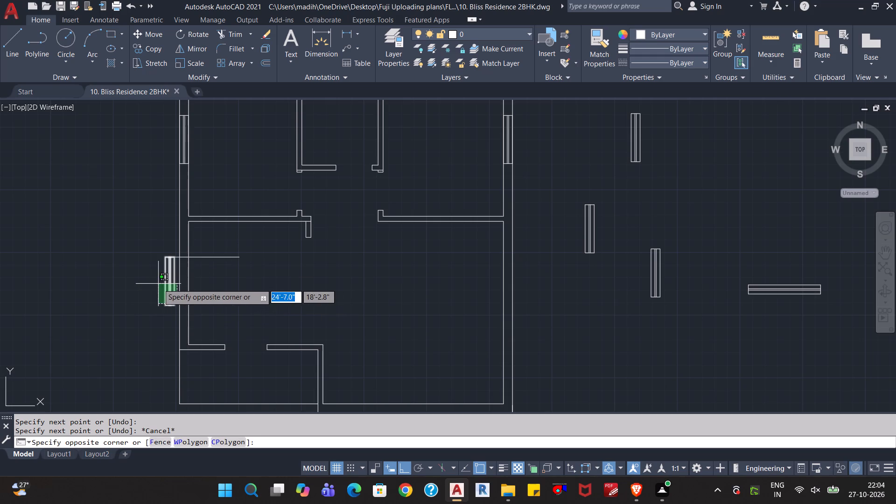
pyautogui.click(158, 284)
pyautogui.press('m')
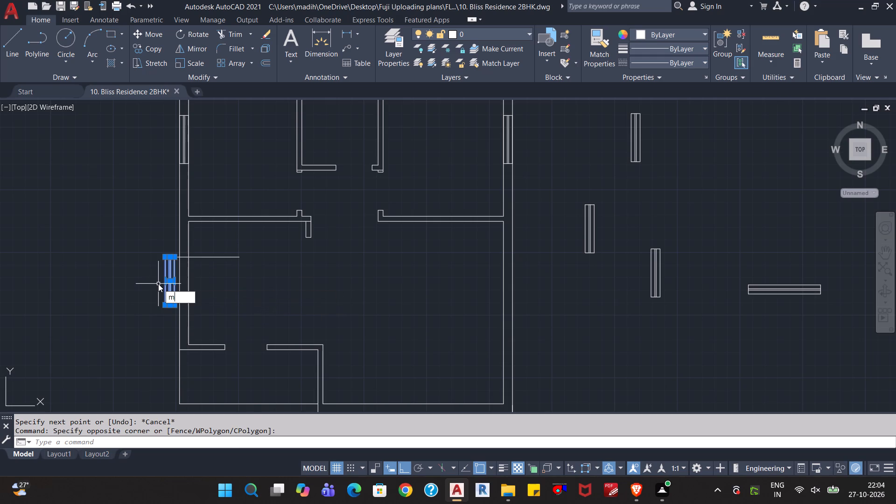
pyautogui.press('Return')
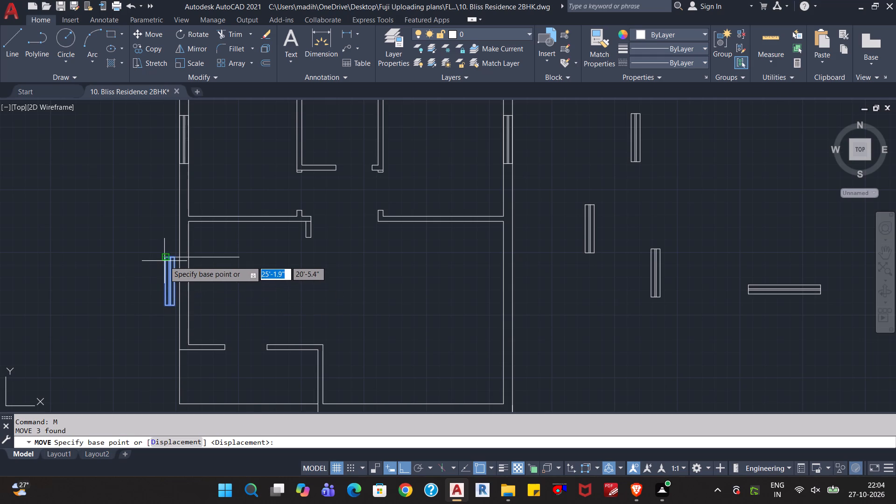
pyautogui.click(165, 258)
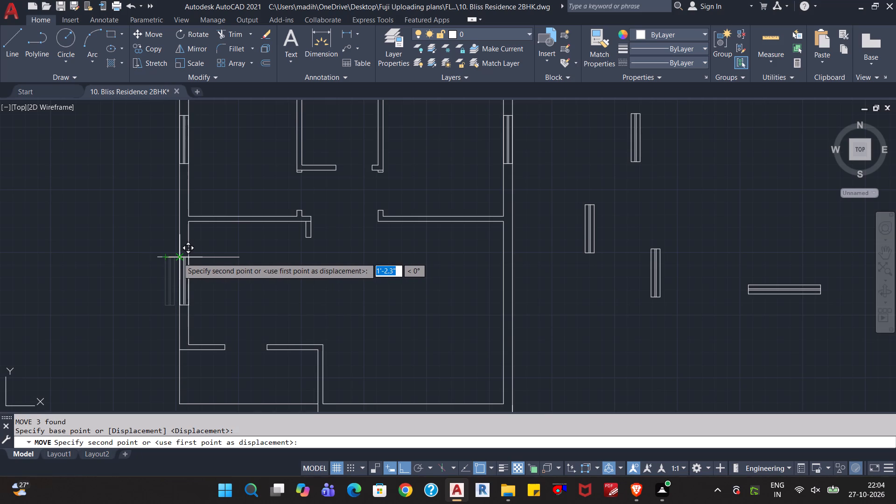
pyautogui.click(178, 258)
pyautogui.press('Escape')
pyautogui.press('Escape')
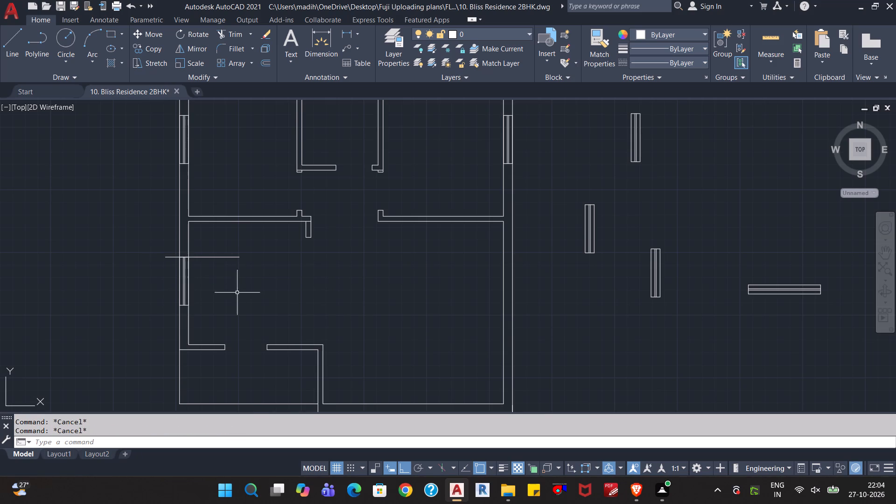
pyautogui.press('Escape')
# Delete the horizontal guide line at the top of the lower-left window.
pyautogui.click(236, 251)
pyautogui.click(226, 266)
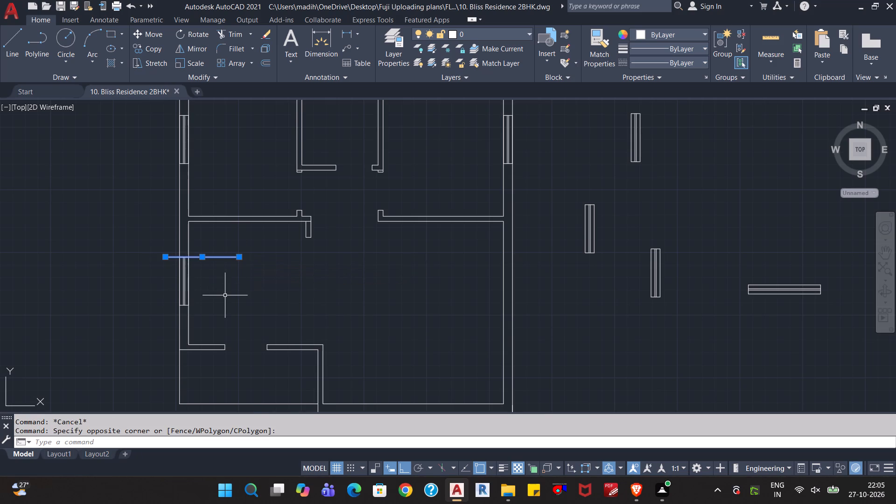
pyautogui.press('Delete')
# Draw a vertical guide line about 3'-1.6" long across the south wall of the large lower room, toward its east end.
pyautogui.scroll(-1, 263, 293)
pyautogui.moveTo(316, 308); pyautogui.dragTo(287, 207, button='middle')
pyautogui.scroll(1, 316, 308)
pyautogui.scroll(-1, 286, 208)
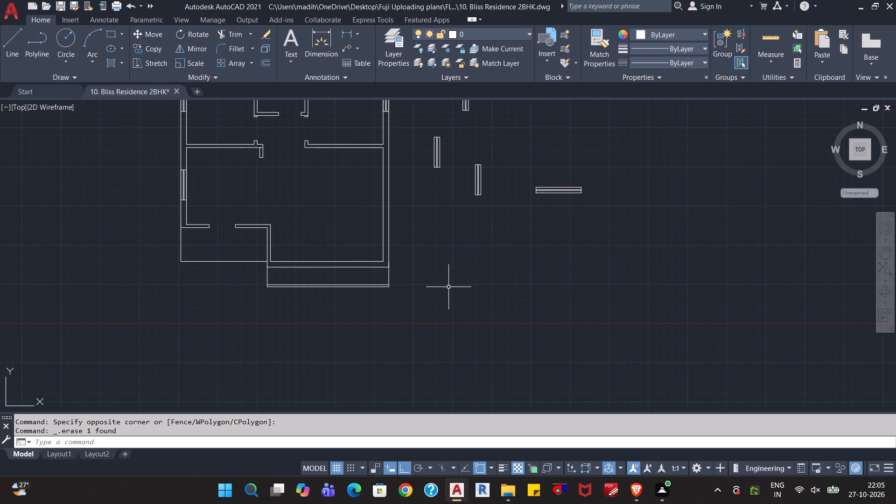
pyautogui.press('l')
pyautogui.press('Return')
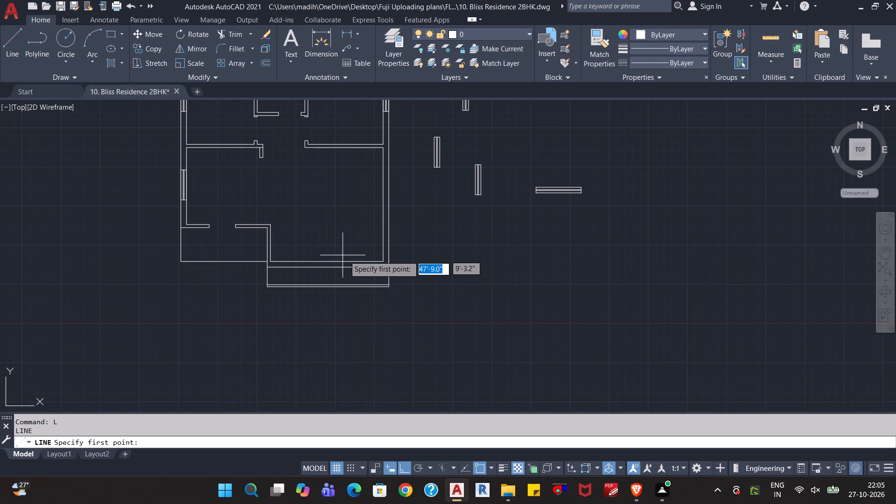
pyautogui.scroll(2, 351, 253)
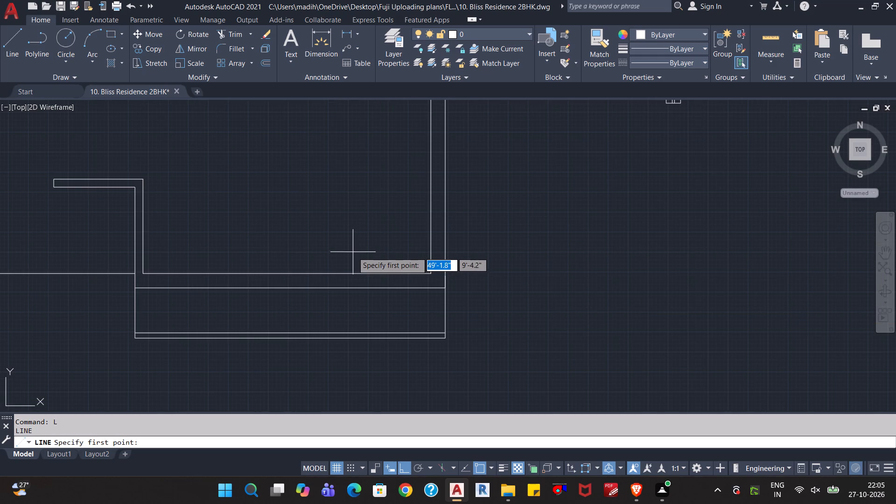
pyautogui.click(350, 249)
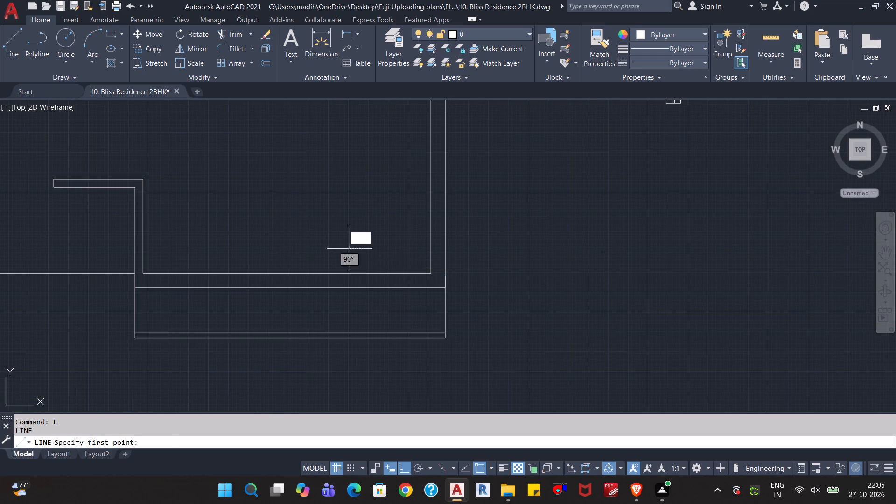
pyautogui.click(353, 309)
pyautogui.press('Escape')
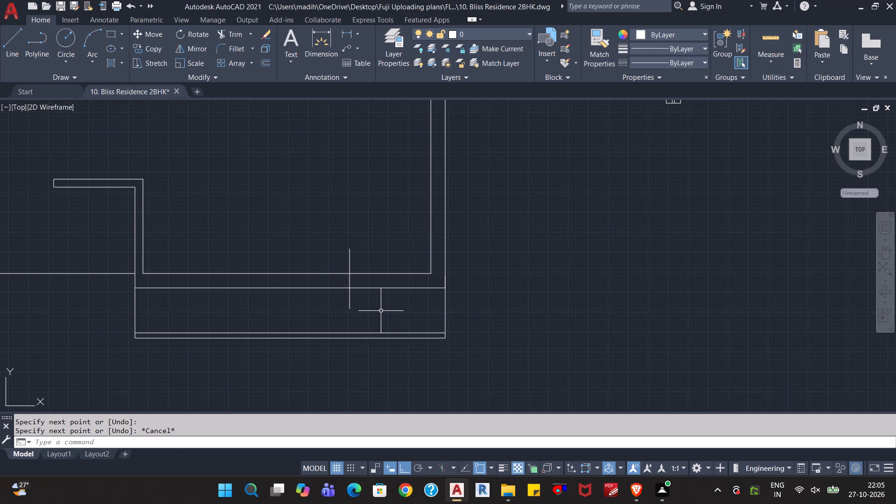
pyautogui.press('Escape')
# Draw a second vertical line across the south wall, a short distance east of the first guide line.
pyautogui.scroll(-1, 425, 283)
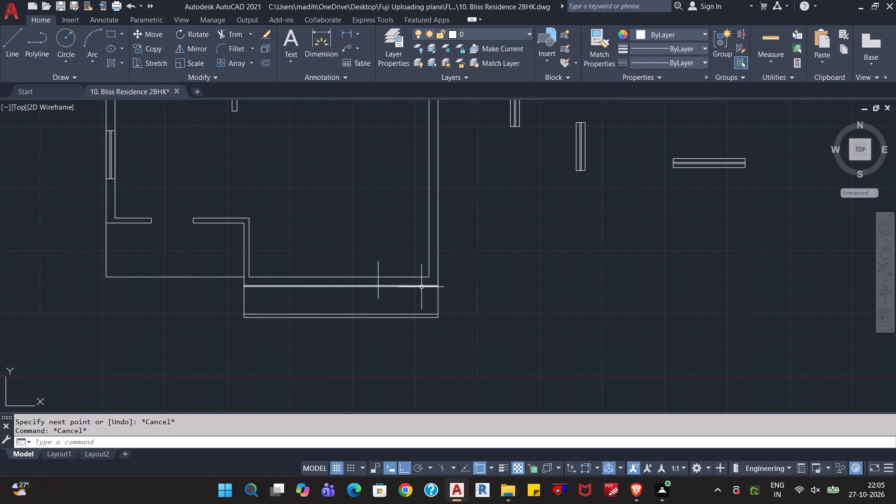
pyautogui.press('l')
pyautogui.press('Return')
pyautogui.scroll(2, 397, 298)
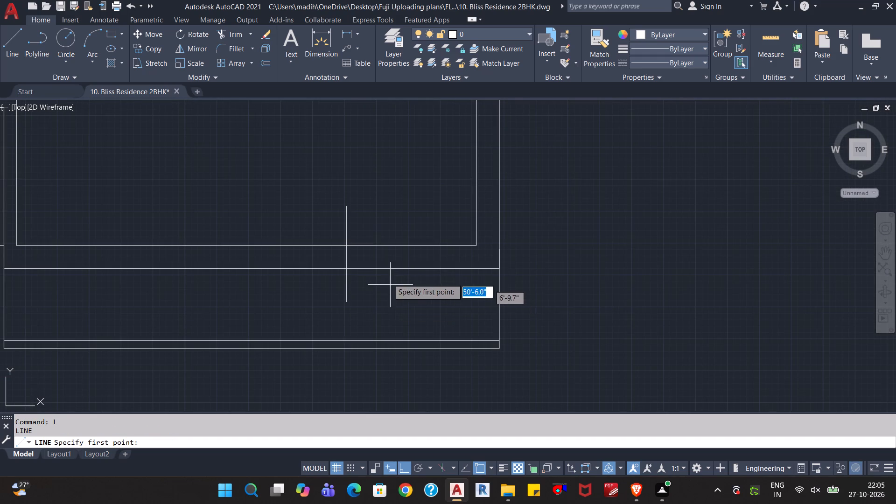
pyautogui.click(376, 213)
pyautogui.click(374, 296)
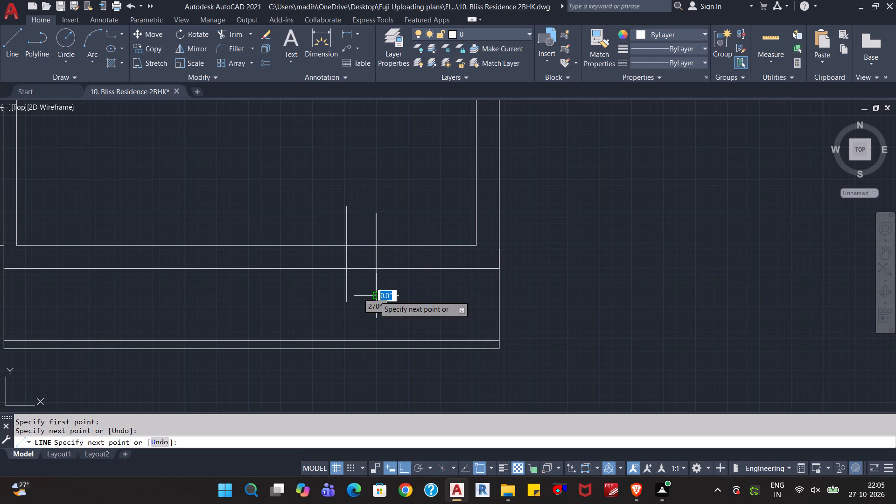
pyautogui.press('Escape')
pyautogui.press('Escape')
# Move the horizontal window symbol into the large room's south wall, with its lower east corner on the western vertical guide line.
pyautogui.scroll(-2, 480, 232)
pyautogui.moveTo(608, 210); pyautogui.dragTo(608, 214, button='middle')
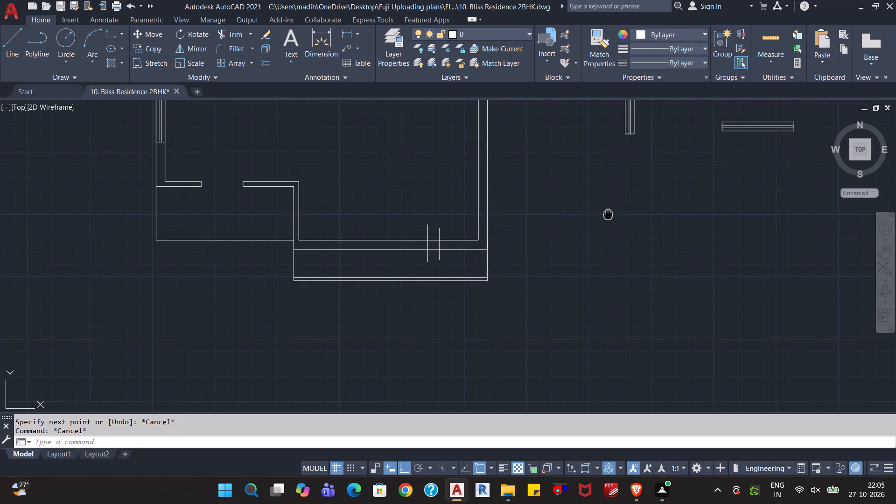
pyautogui.moveTo(608, 214); pyautogui.dragTo(541, 310, button='middle')
pyautogui.click(759, 256)
pyautogui.click(630, 195)
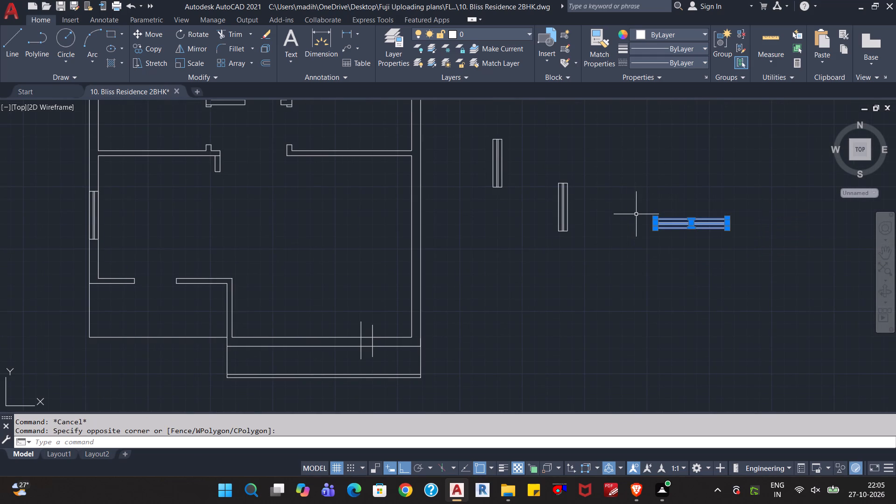
pyautogui.press('m')
pyautogui.press('Return')
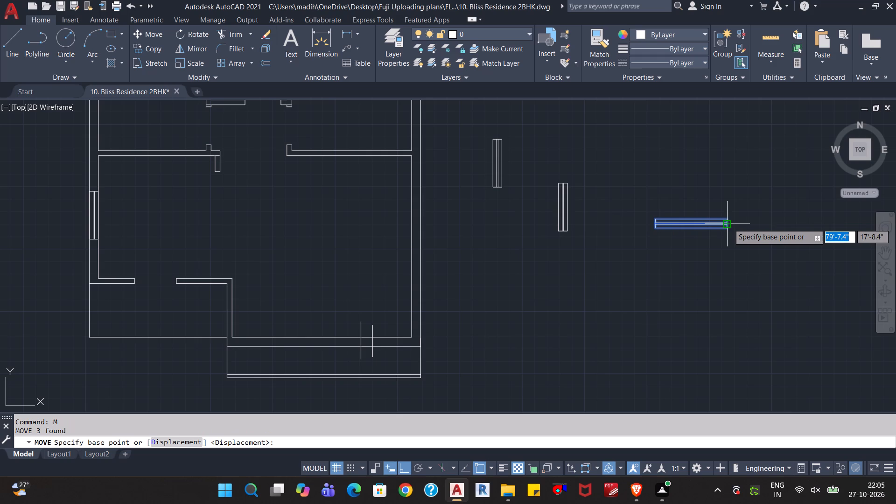
pyautogui.click(728, 230)
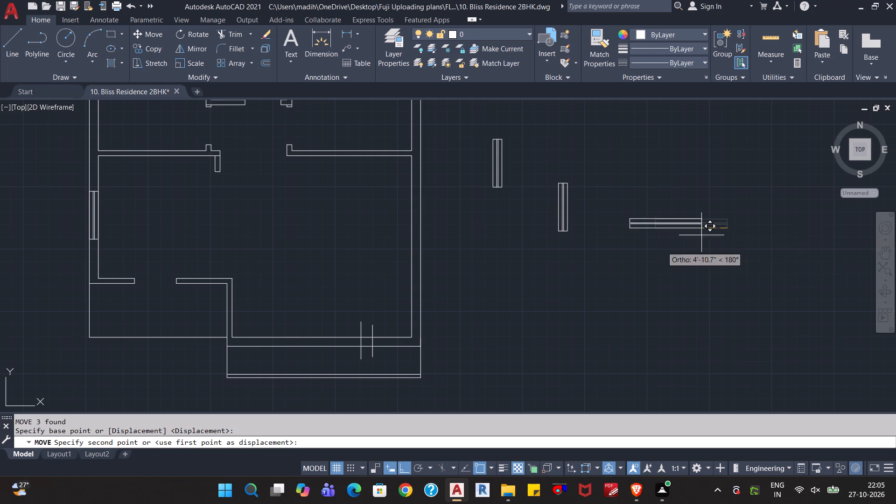
pyautogui.click(361, 343)
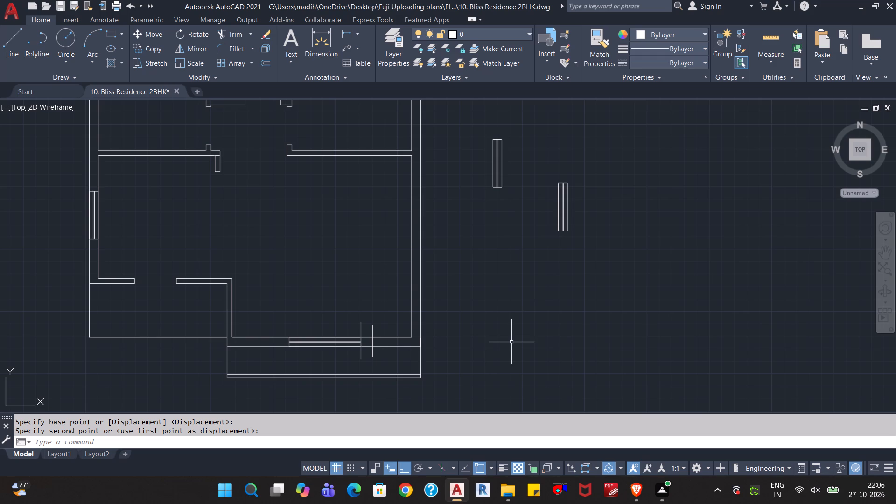
pyautogui.press('Escape')
# Delete the two vertical guide lines crossing the south wall beside the new window.
pyautogui.click(382, 329)
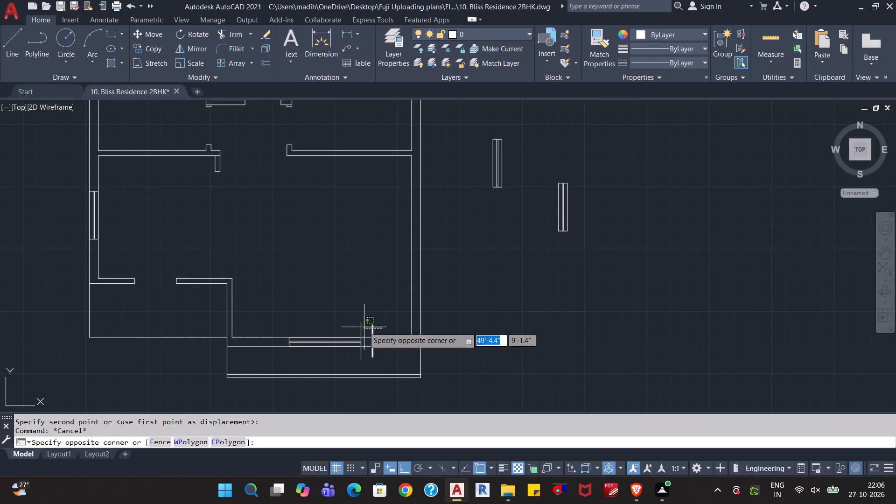
pyautogui.click(357, 330)
pyautogui.press('Delete')
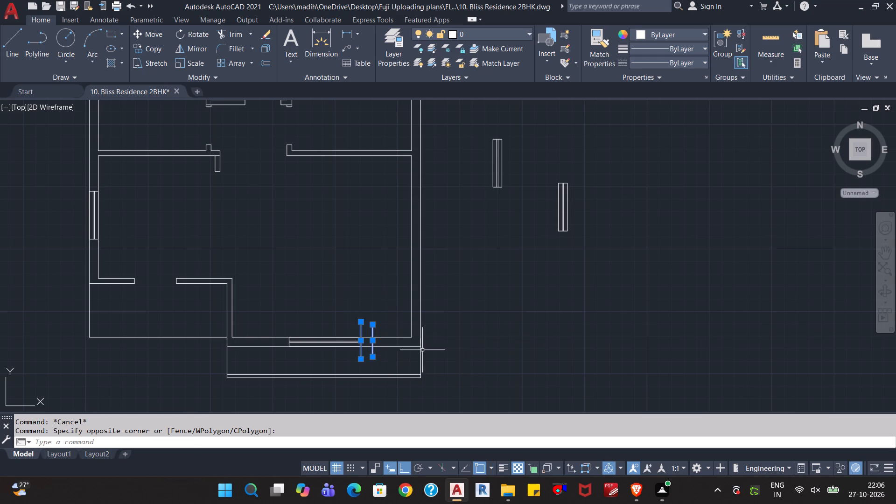
pyautogui.press('Delete')
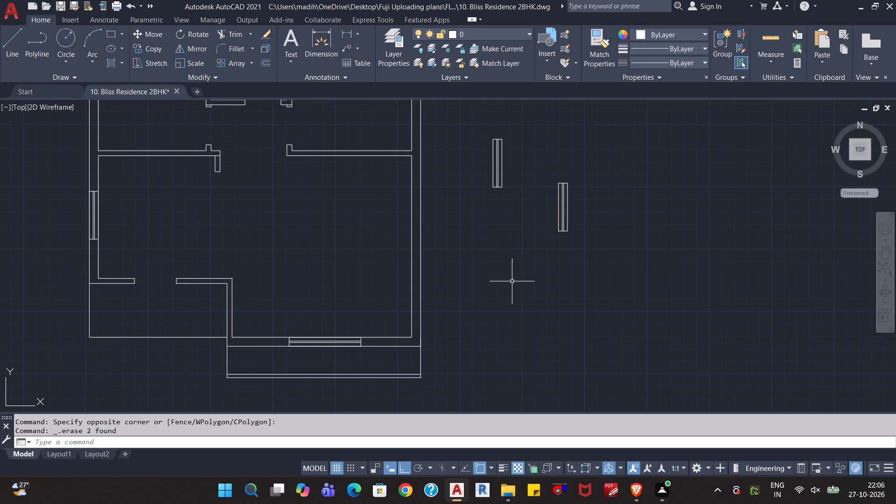
# Delete the four leftover vertical window symbols east of the floor plan.
pyautogui.scroll(-1, 540, 249)
pyautogui.moveTo(518, 253); pyautogui.dragTo(519, 342)
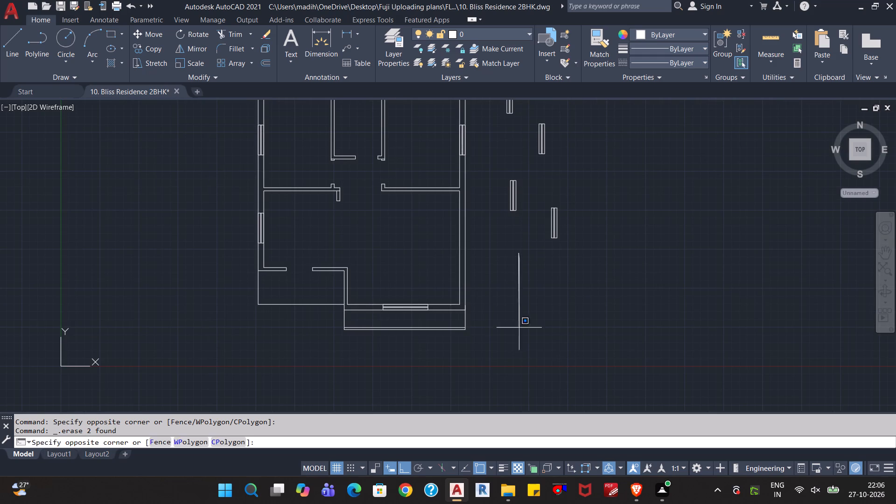
pyautogui.moveTo(519, 342); pyautogui.dragTo(518, 342)
pyautogui.moveTo(594, 217); pyautogui.dragTo(594, 314, button='middle')
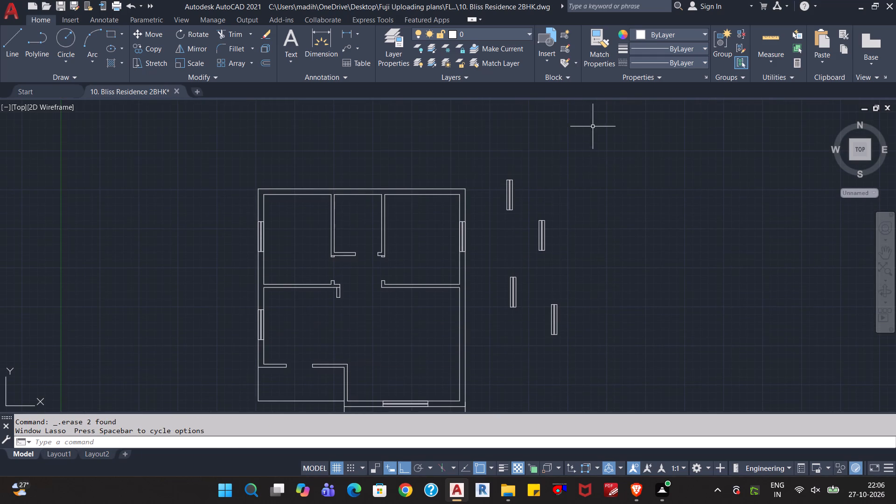
pyautogui.click(593, 126)
pyautogui.click(492, 355)
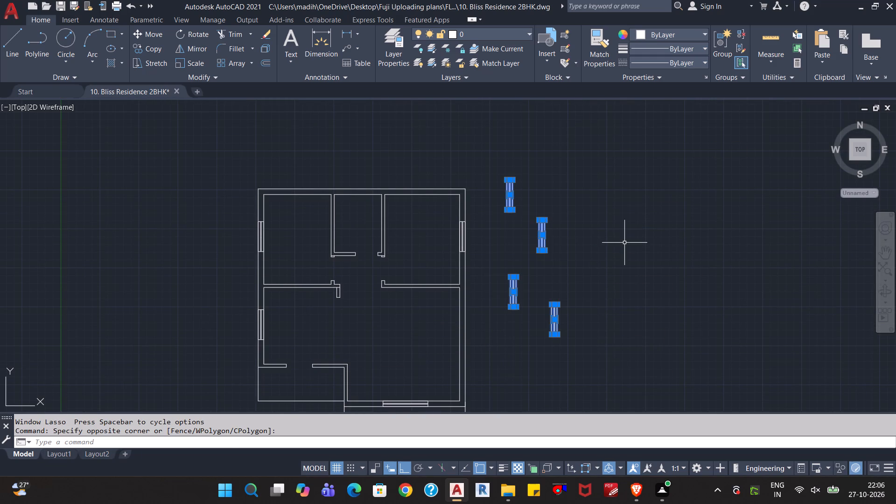
pyautogui.press('Delete')
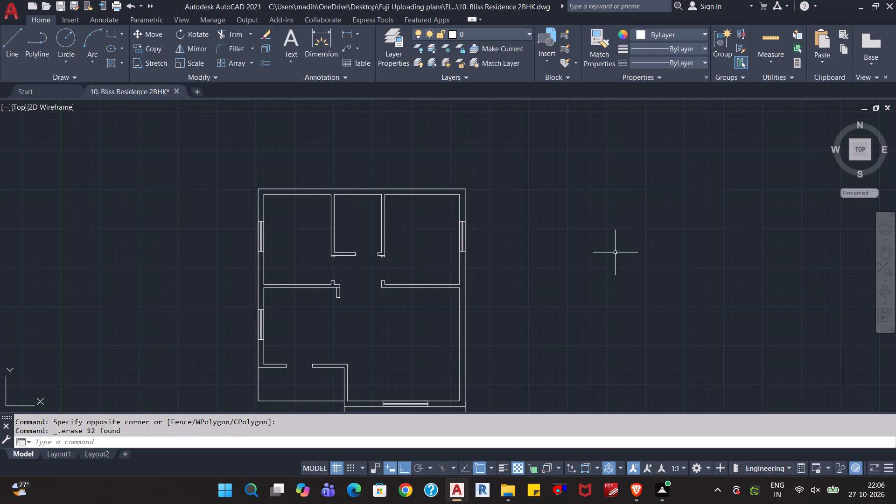
pyautogui.press('Escape')
pyautogui.press('Escape')
pyautogui.press('Escape')
# Draw a rectangle 2.5' long and 9" wide in the empty space east of the floor plan.
pyautogui.write('rec')
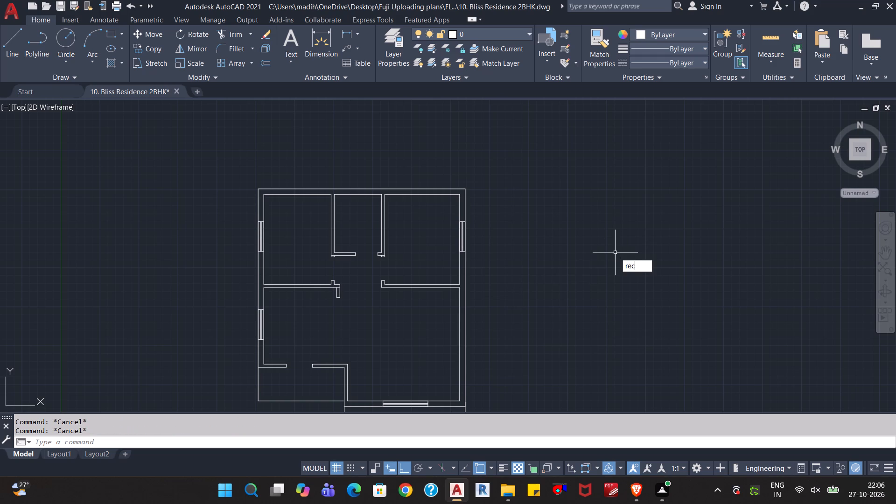
pyautogui.press('Return')
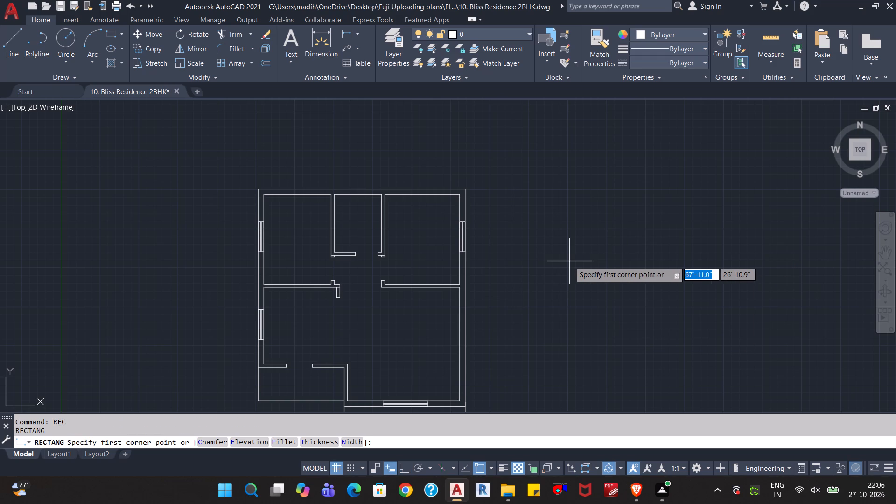
pyautogui.click(569, 261)
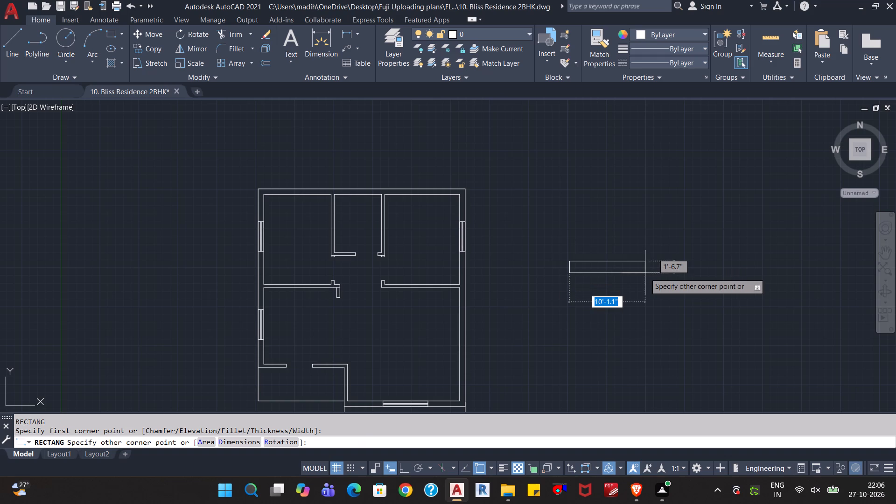
pyautogui.press('d')
pyautogui.press('Return')
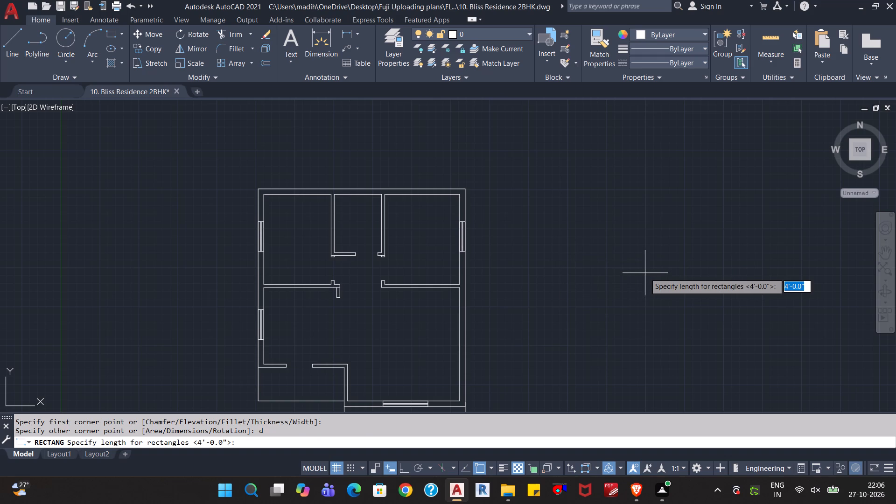
pyautogui.write('2.5')
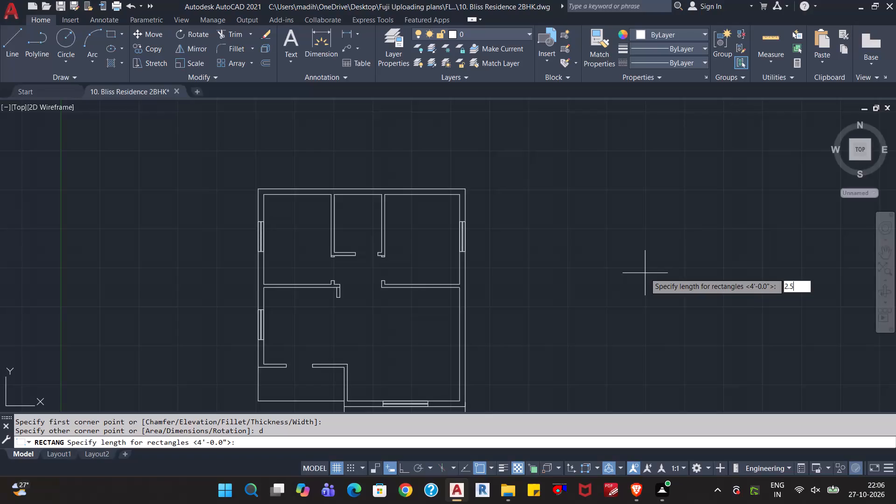
pyautogui.press("'")
pyautogui.press('Return')
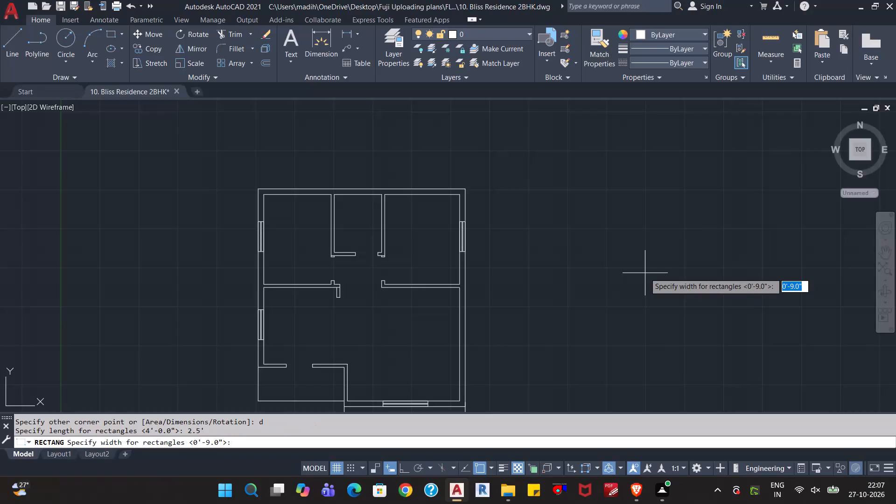
pyautogui.press('Return')
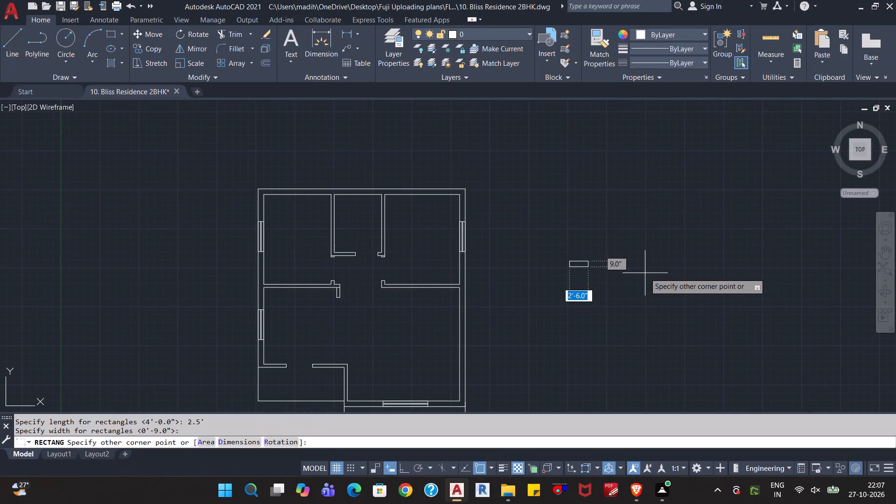
pyautogui.click(645, 273)
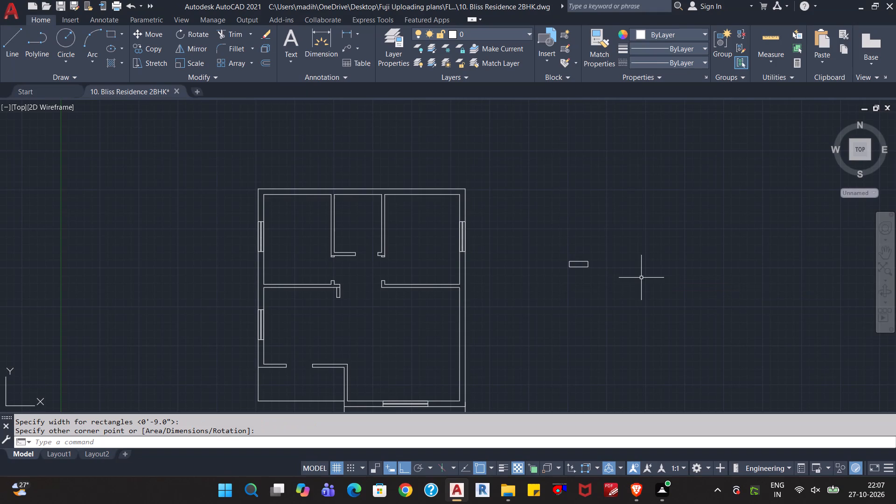
# Explode the small rectangle east of the floor plan into separate lines.
pyautogui.click(598, 275)
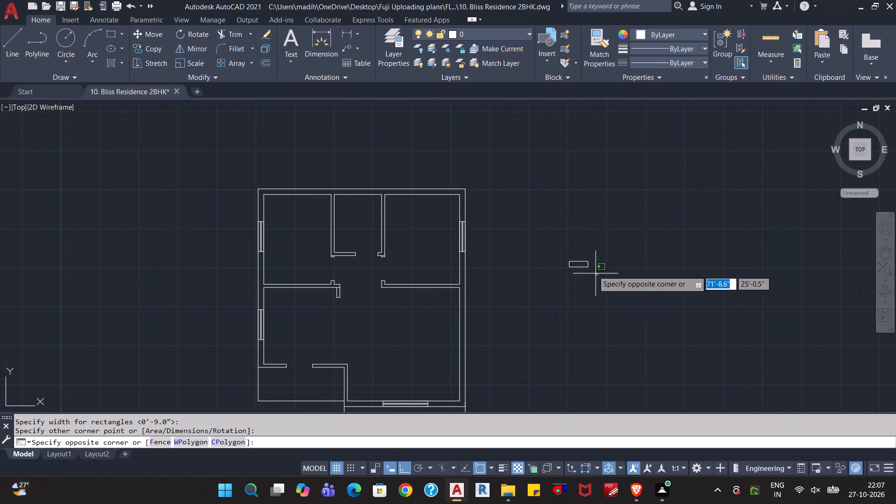
pyautogui.click(565, 246)
pyautogui.press('x')
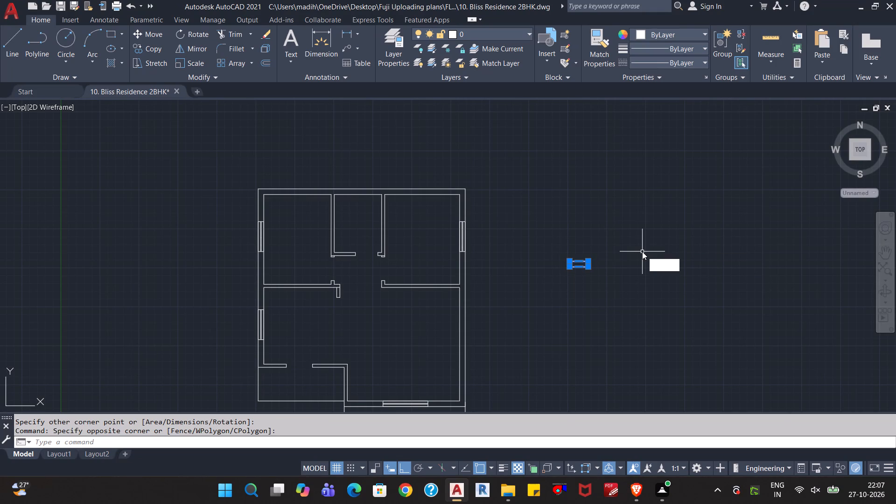
pyautogui.press('Return')
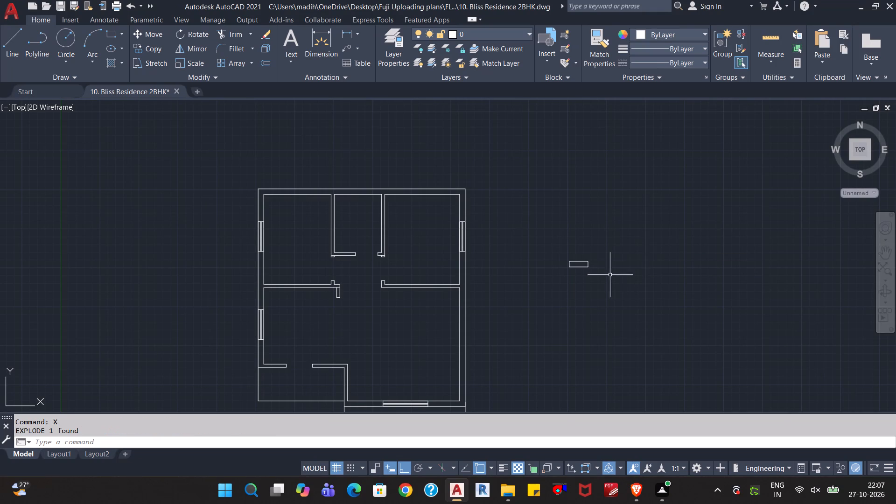
# Offset the small rectangle's bottom and top edges inward by 3.8" to form two inner horizontal lines.
pyautogui.scroll(2, 609, 276)
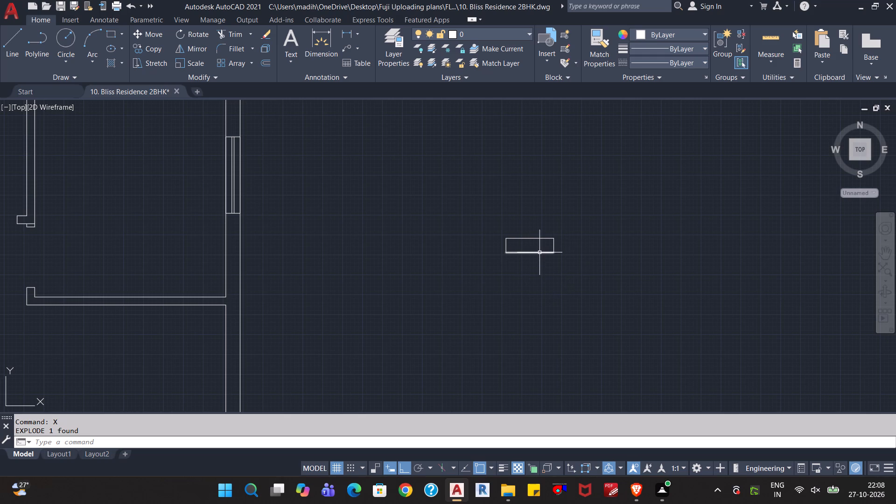
pyautogui.press('o')
pyautogui.press('Return')
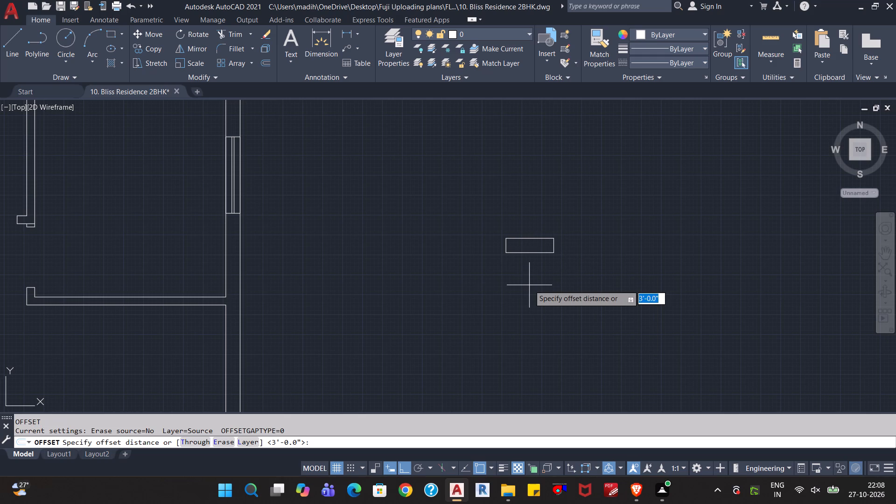
pyautogui.write('2.')
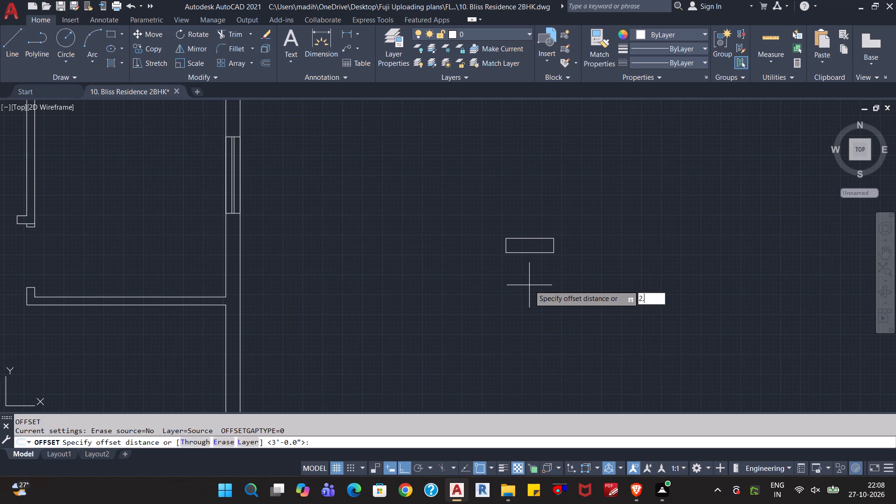
pyautogui.press('BackSpace')
pyautogui.press('BackSpace')
pyautogui.write('3.8')
pyautogui.hotkey('shift', '"')
pyautogui.press('Return')
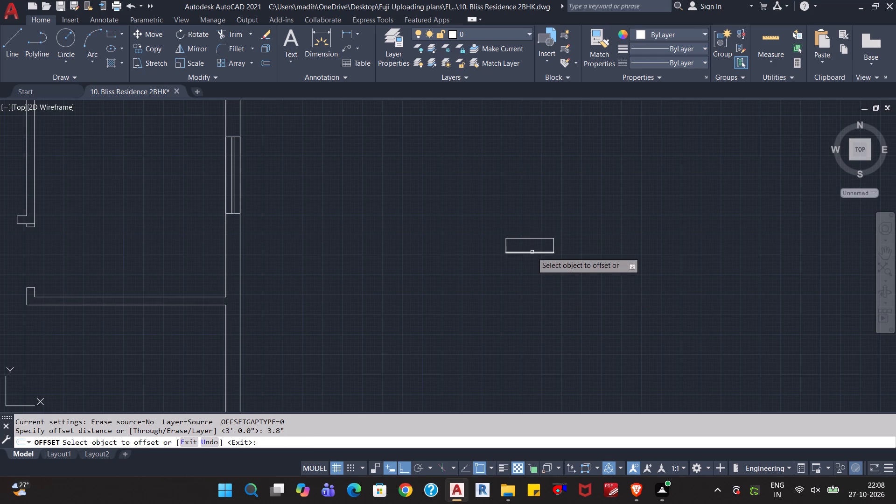
pyautogui.click(532, 252)
pyautogui.click(541, 219)
pyautogui.click(532, 237)
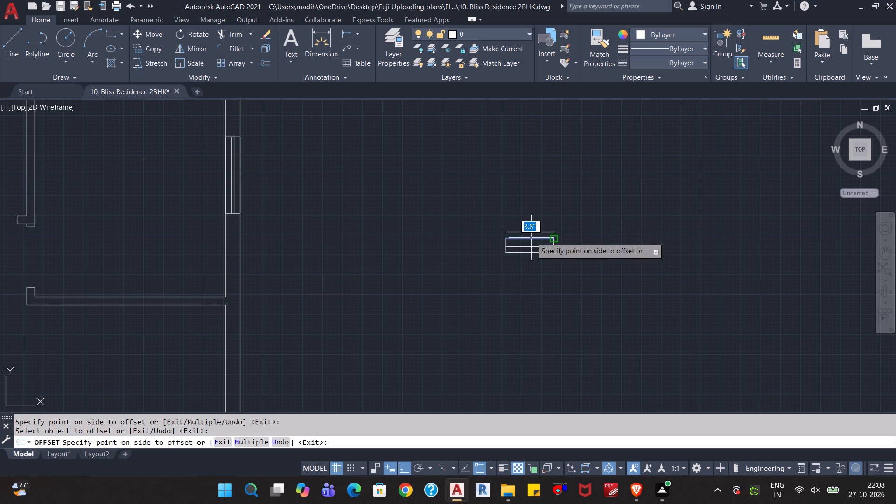
pyautogui.click(530, 289)
pyautogui.press('Escape')
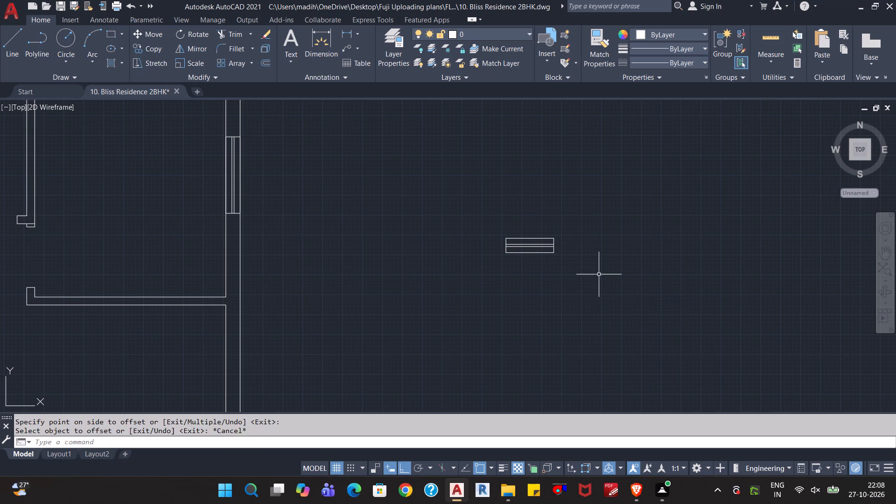
pyautogui.press('Escape')
pyautogui.press('Escape')
# Convert all the lines of the small rectangular symbol into a block named Ventilator.
pyautogui.click(599, 274)
pyautogui.click(447, 203)
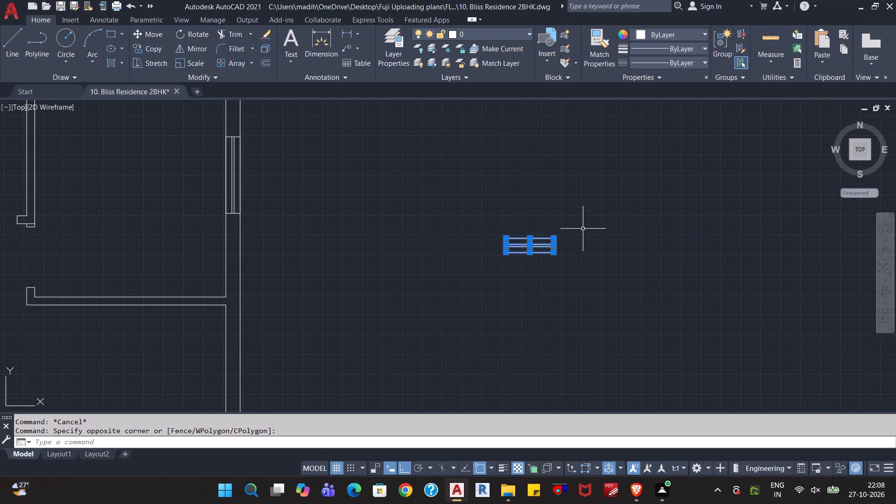
pyautogui.write('block')
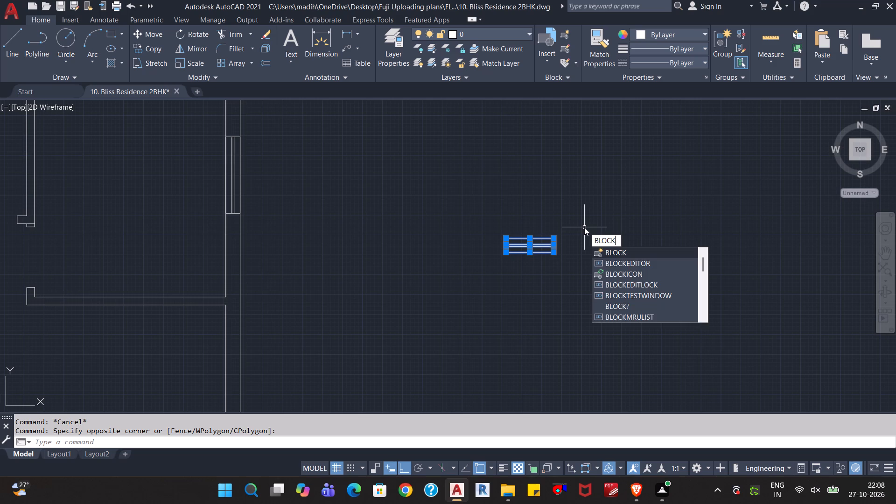
pyautogui.press('Return')
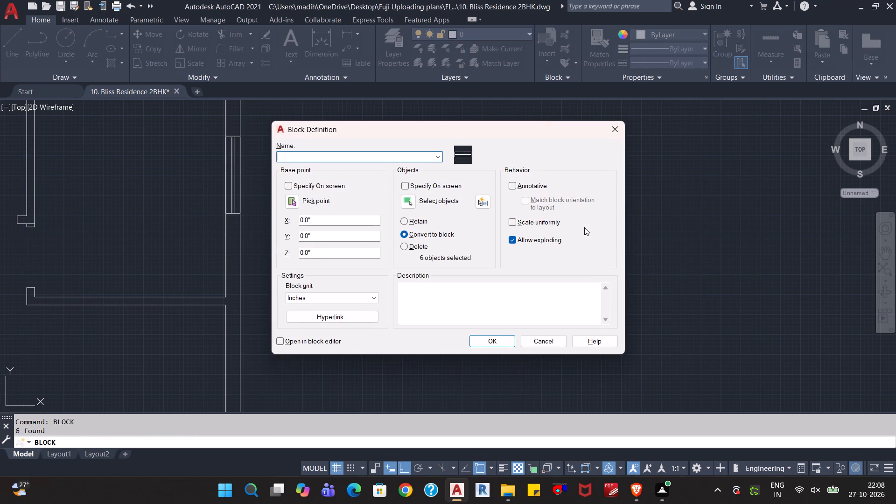
pyautogui.write('Ventilator')
pyautogui.press('Return')
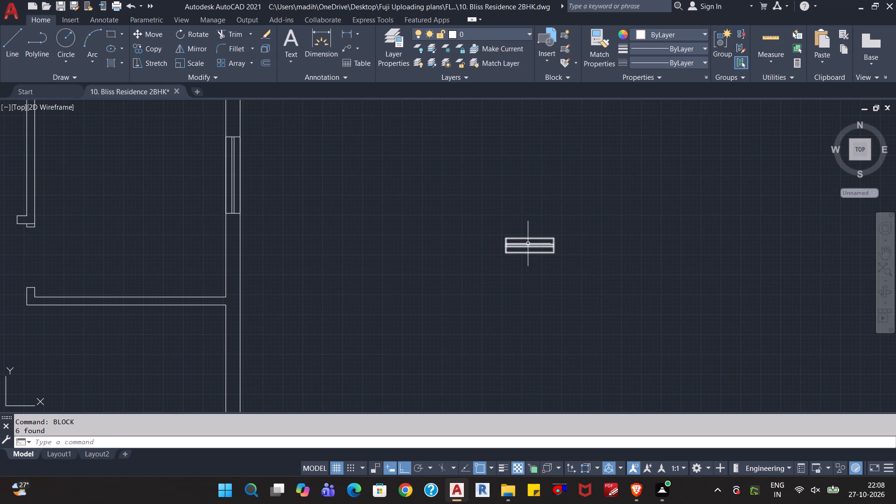
# Copy the Ventilator block and paste it just outside the north exterior wall, above the small middle room.
pyautogui.click(528, 243)
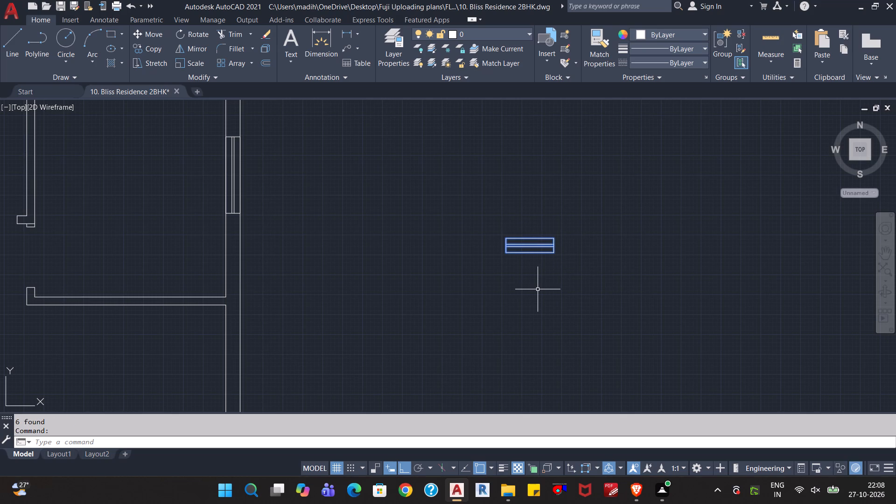
pyautogui.scroll(2, 567, 253)
pyautogui.scroll(-2, 567, 253)
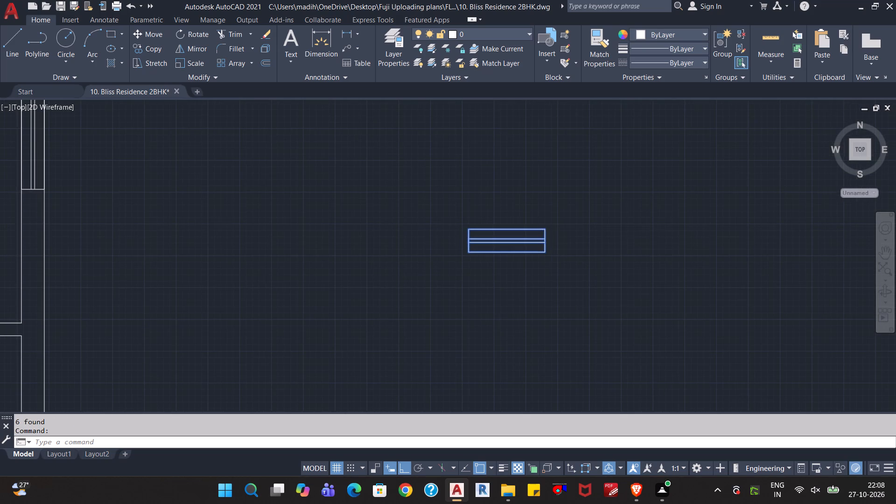
pyautogui.press('Escape')
pyautogui.press('Escape')
pyautogui.click(567, 228)
pyautogui.click(520, 276)
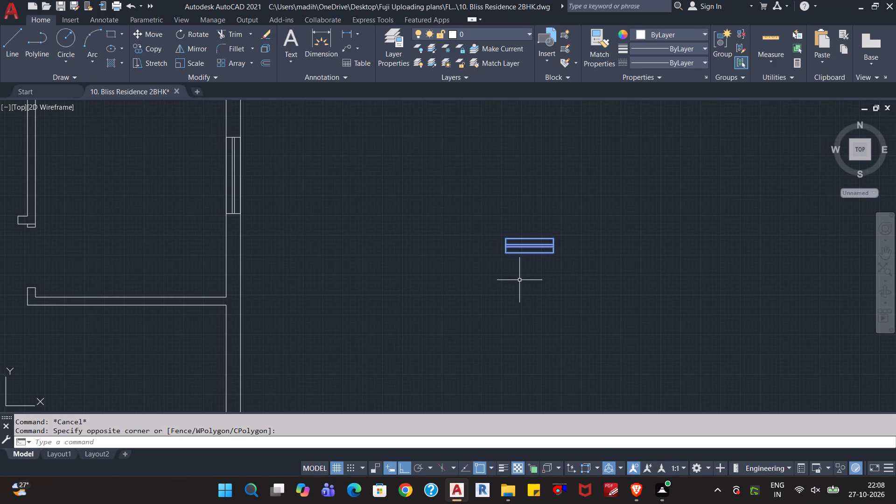
pyautogui.hotkey('ctrl', 'c')
pyautogui.moveTo(423, 272); pyautogui.dragTo(513, 409, button='middle')
pyautogui.scroll(-1, 513, 409)
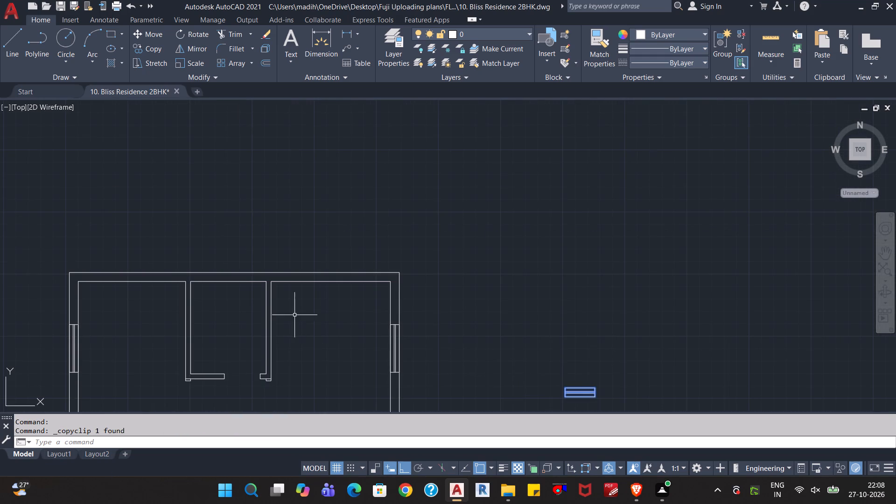
pyautogui.hotkey('ctrl', 'v')
pyautogui.scroll(2, 216, 286)
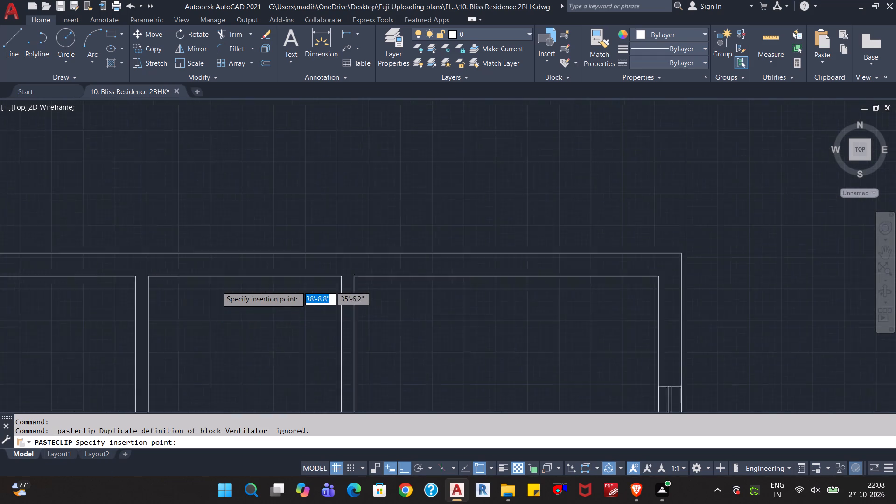
pyautogui.scroll(1, 217, 286)
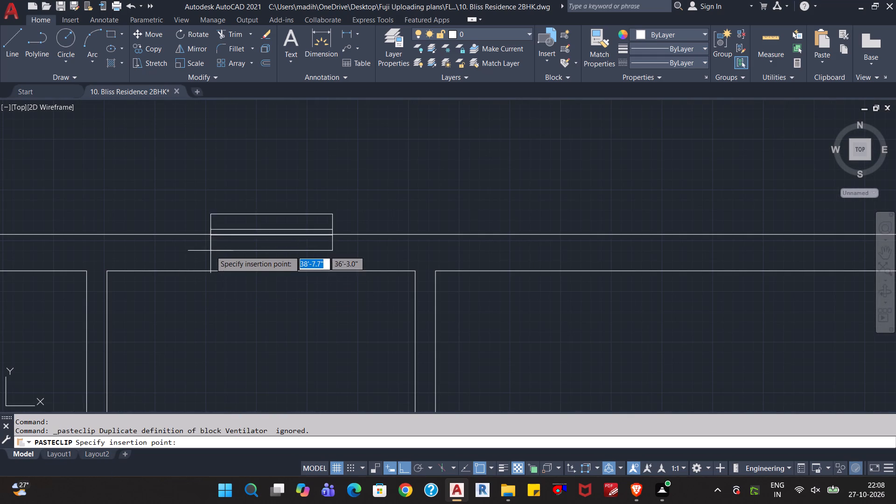
pyautogui.click(212, 214)
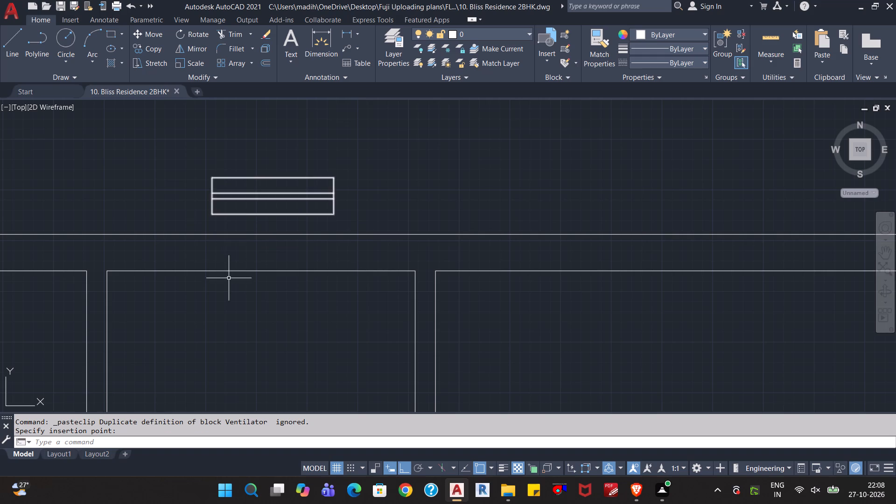
# Draw a vertical guide line from the pasted ventilator's lower east corner down across the north wall.
pyautogui.press('l')
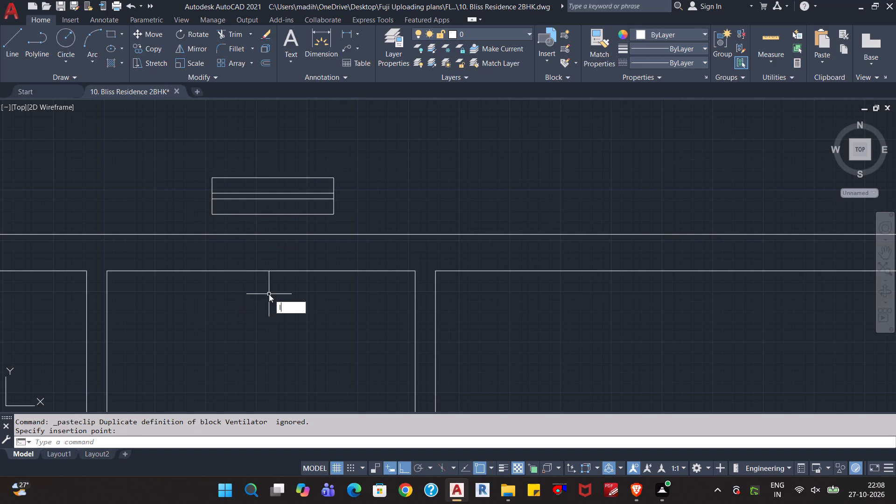
pyautogui.press('Return')
pyautogui.click(333, 212)
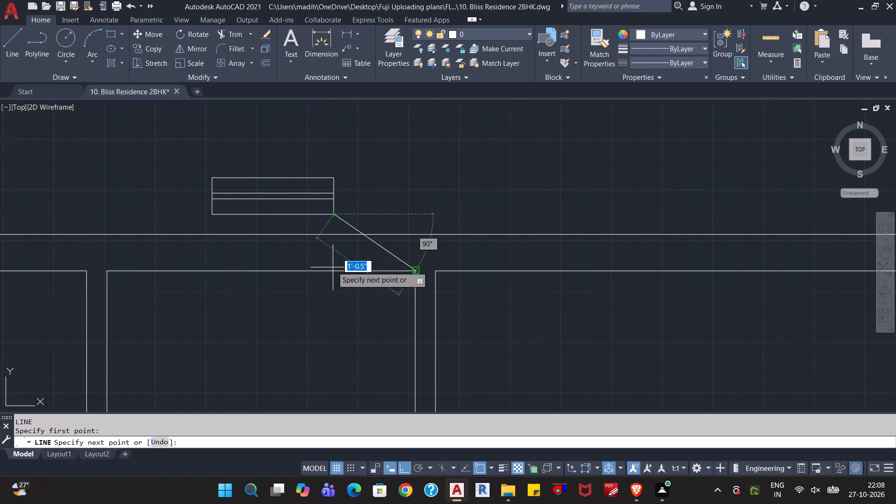
pyautogui.click(331, 295)
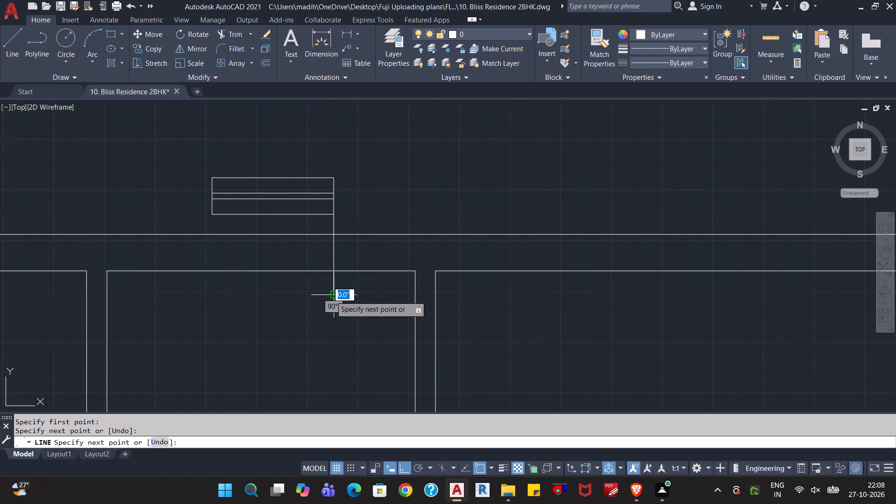
pyautogui.press('Escape')
pyautogui.press('Escape')
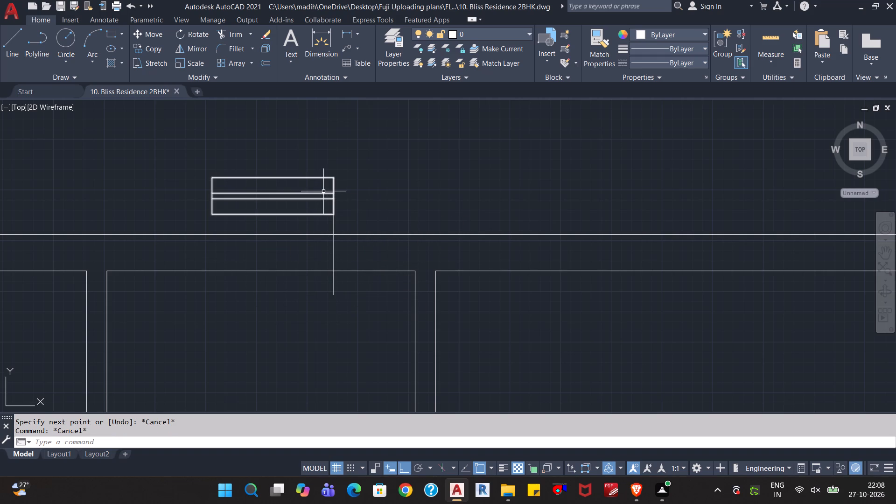
# Move the ventilator straight down into the north wall, its upper east corner where the guide line meets the outer wall line.
pyautogui.click(321, 195)
pyautogui.press('m')
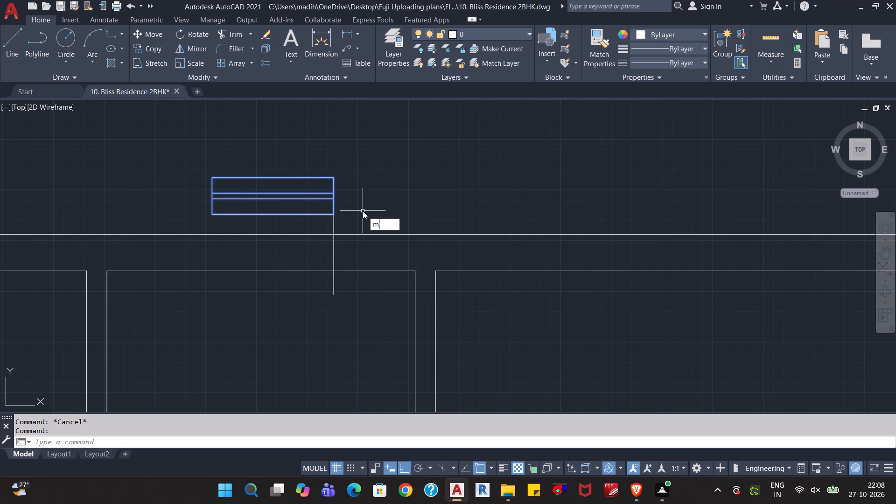
pyautogui.press('Return')
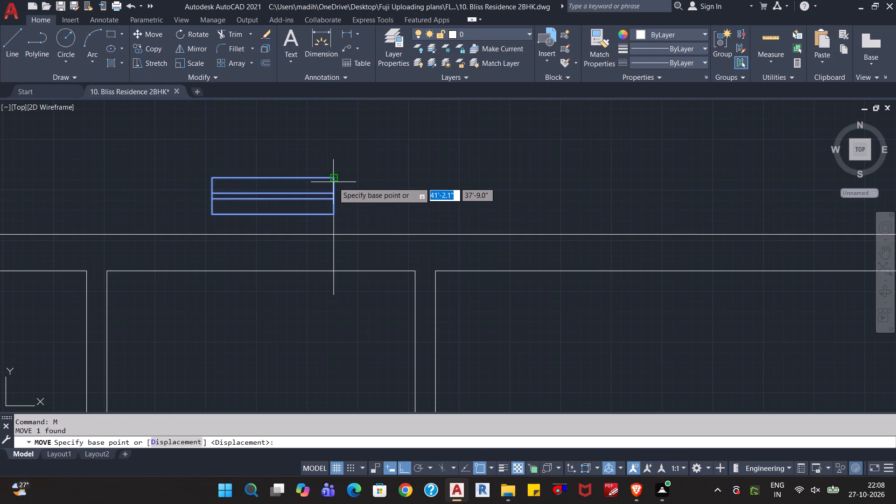
pyautogui.click(333, 181)
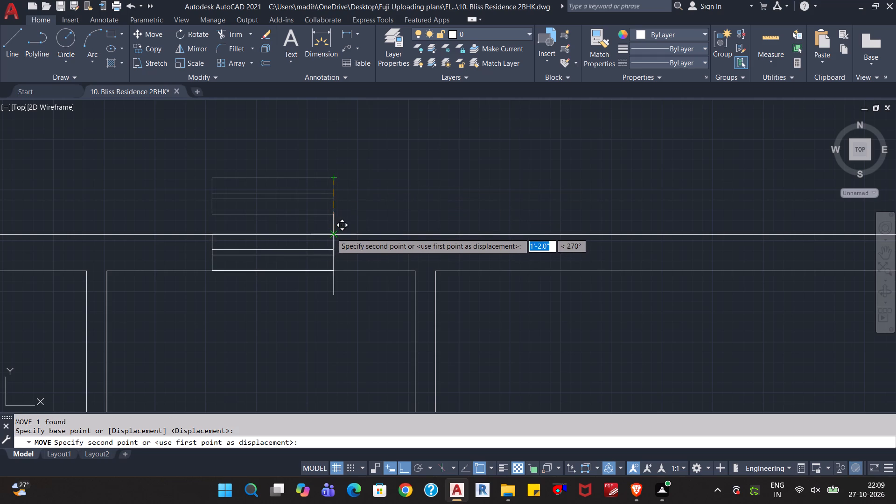
pyautogui.click(331, 232)
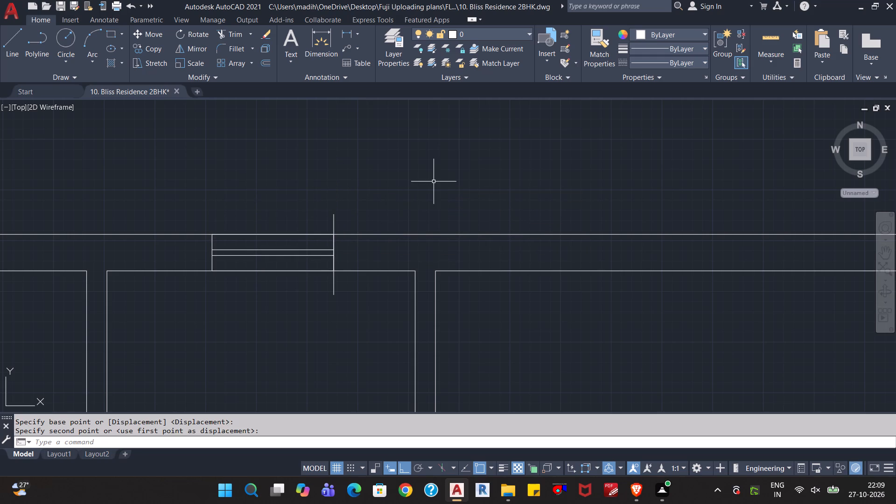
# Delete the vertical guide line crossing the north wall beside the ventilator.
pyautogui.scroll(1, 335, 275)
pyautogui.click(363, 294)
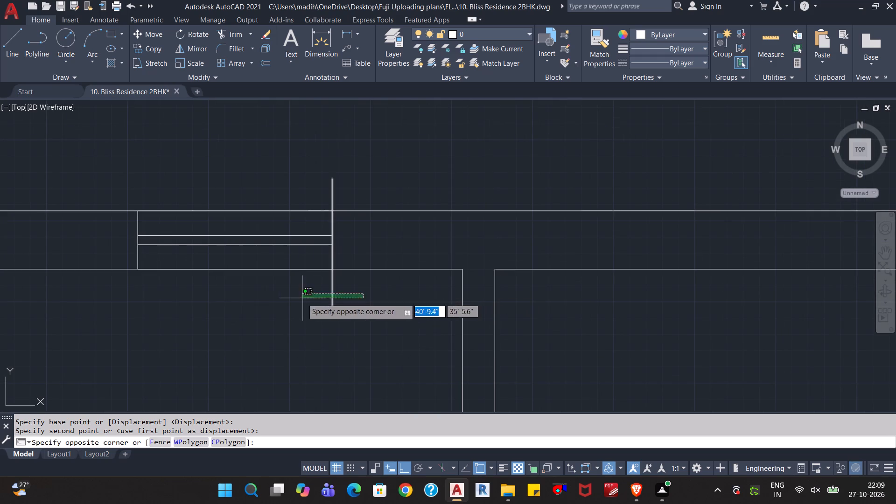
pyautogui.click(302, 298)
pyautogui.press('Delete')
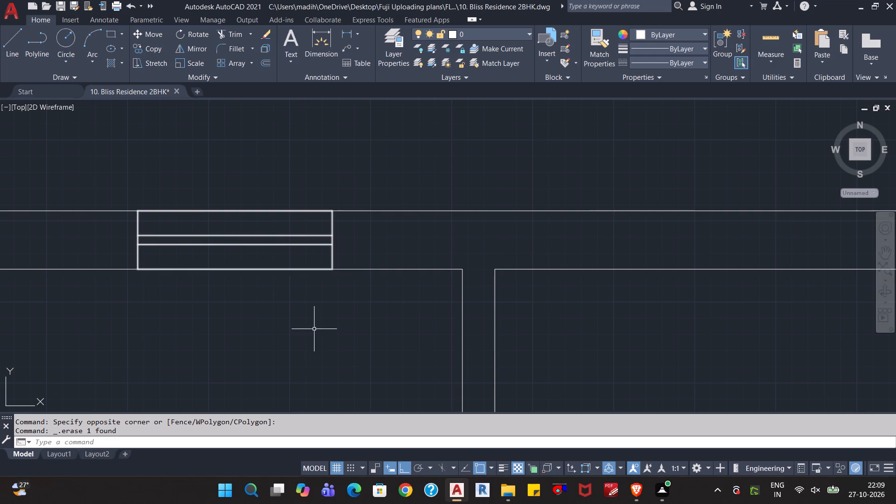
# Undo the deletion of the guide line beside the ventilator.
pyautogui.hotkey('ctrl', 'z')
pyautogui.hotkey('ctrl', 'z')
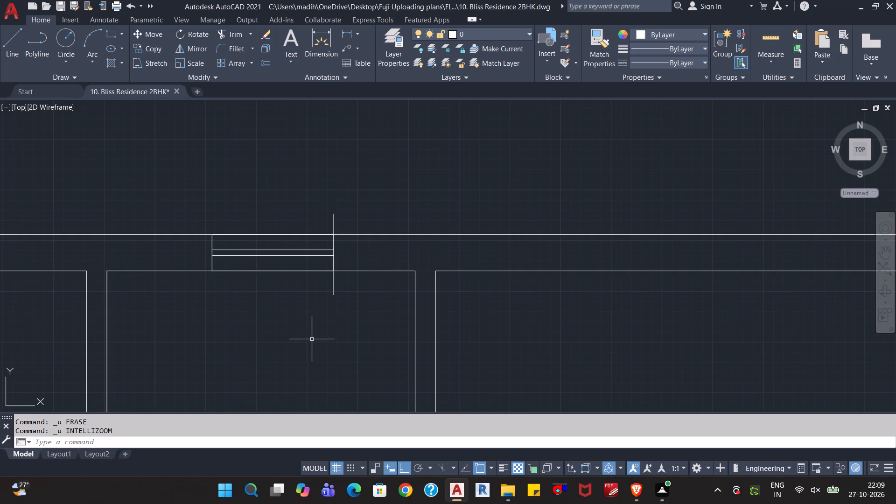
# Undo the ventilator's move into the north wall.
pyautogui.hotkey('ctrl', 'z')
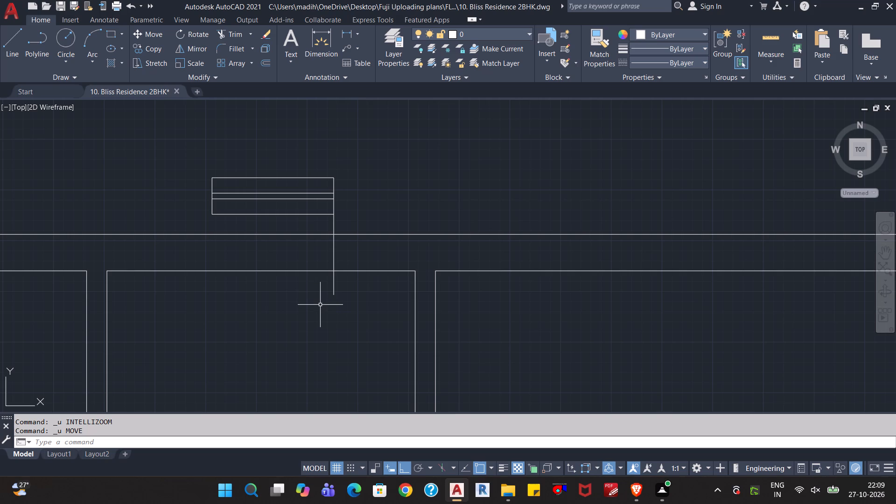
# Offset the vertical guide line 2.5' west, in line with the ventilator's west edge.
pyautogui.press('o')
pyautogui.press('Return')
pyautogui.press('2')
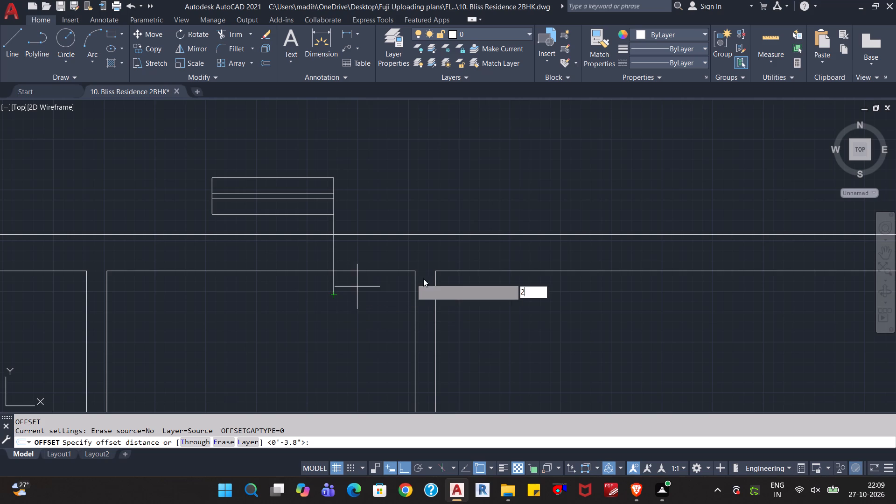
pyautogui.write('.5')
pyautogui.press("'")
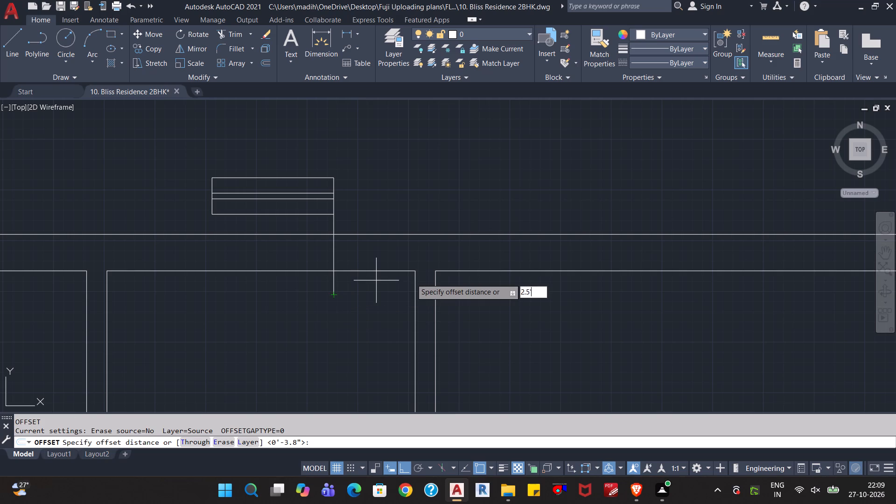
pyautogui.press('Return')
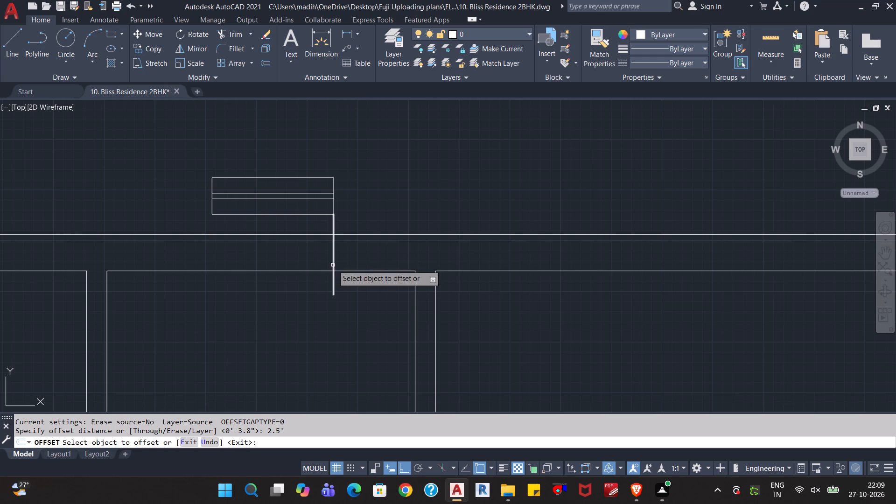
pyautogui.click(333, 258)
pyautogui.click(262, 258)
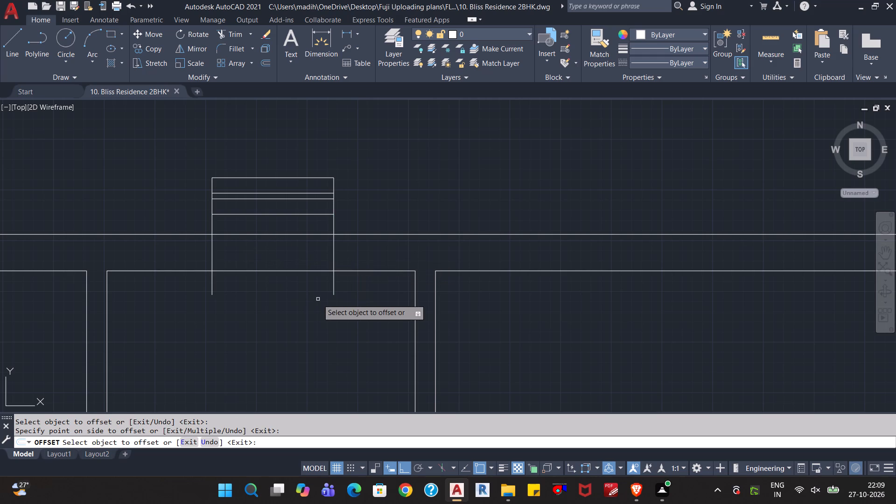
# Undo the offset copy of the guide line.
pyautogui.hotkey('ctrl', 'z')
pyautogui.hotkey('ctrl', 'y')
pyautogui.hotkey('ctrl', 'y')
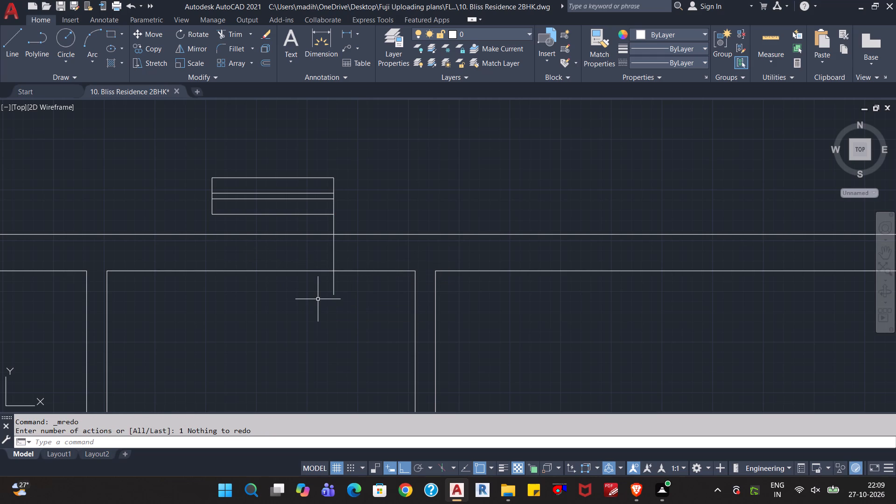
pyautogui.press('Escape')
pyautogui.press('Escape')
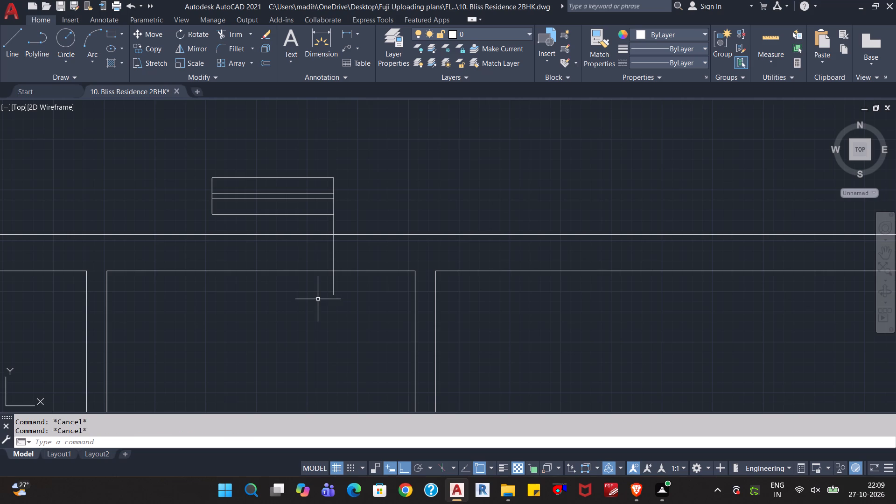
# Move the ventilator straight down into the north wall, its upper east corner where the guide line meets the outer wall line.
pyautogui.click(310, 180)
pyautogui.click(314, 175)
pyautogui.click(314, 175)
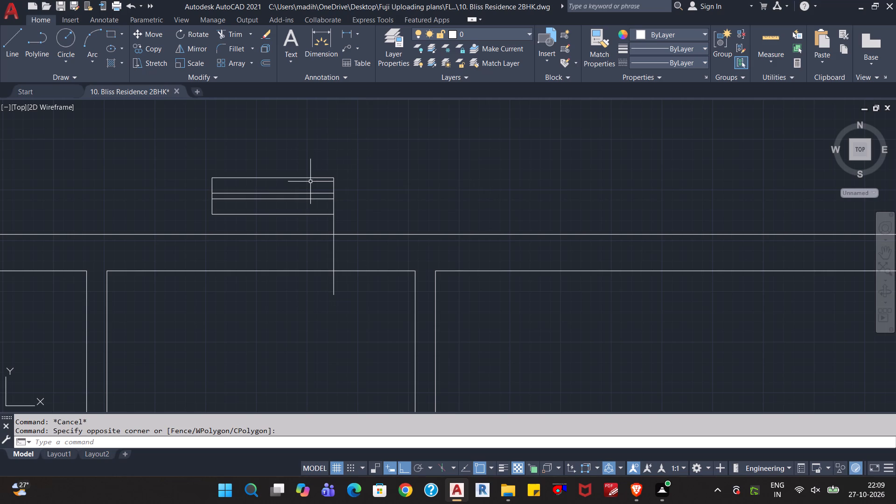
pyautogui.click(312, 178)
pyautogui.press('m')
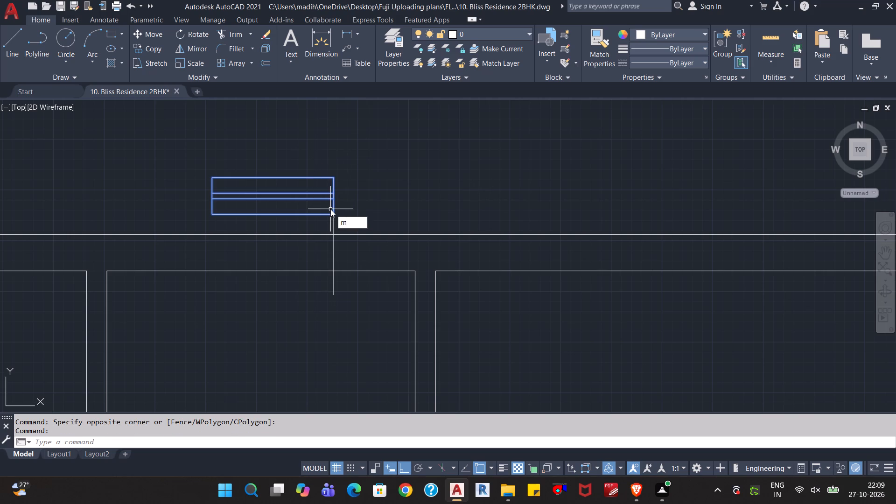
pyautogui.press('Return')
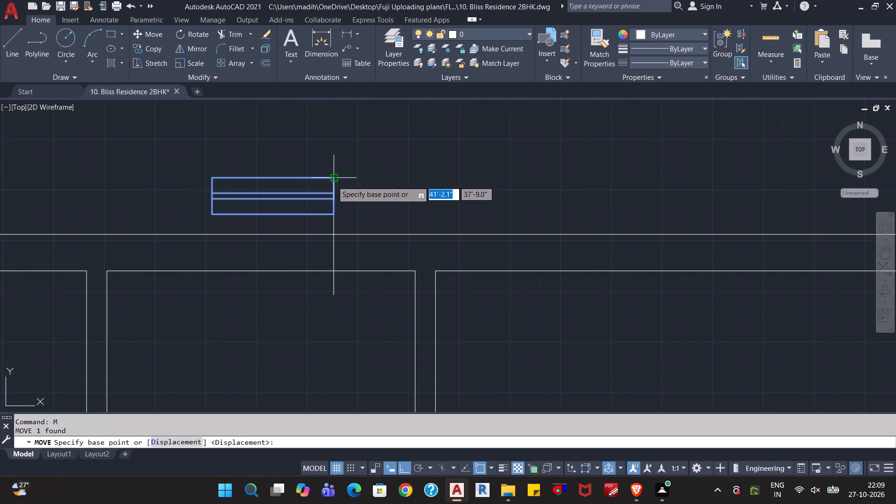
pyautogui.click(332, 181)
pyautogui.click(336, 231)
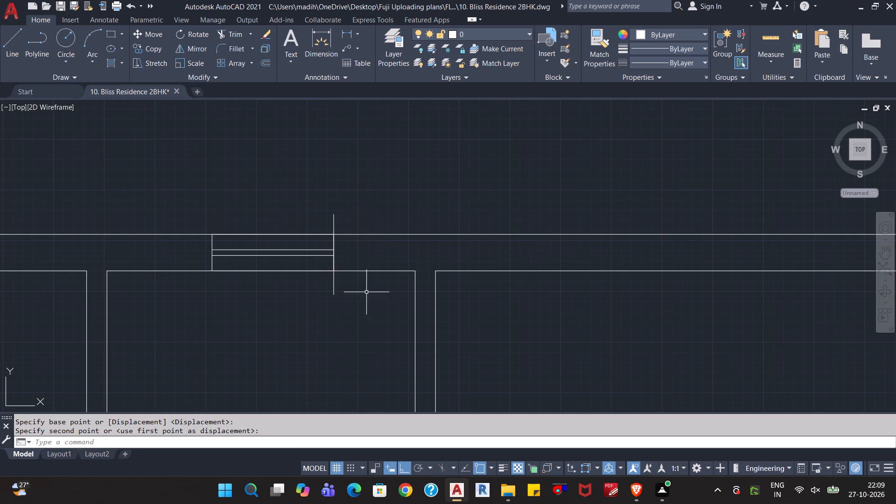
# Delete the vertical guide line crossing the north wall at the ventilator's east edge.
pyautogui.click(358, 287)
pyautogui.click(324, 291)
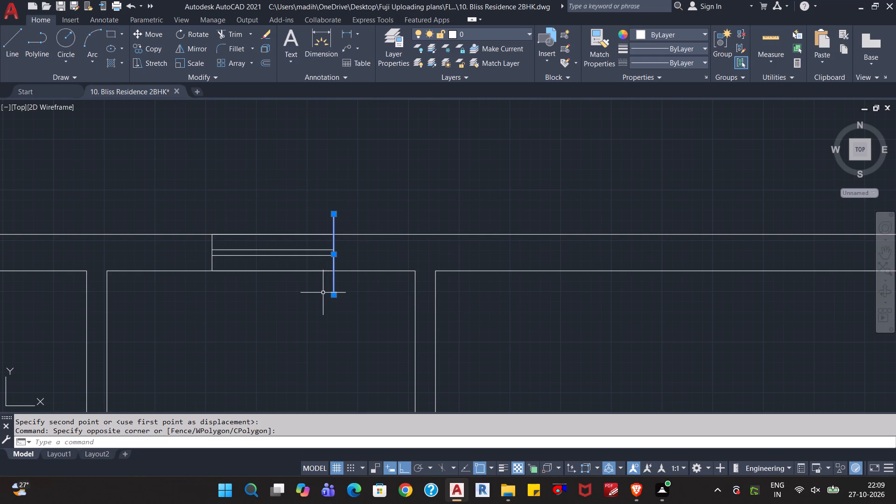
pyautogui.press('Delete')
# Delete the spare ventilator symbol lying outside the floor plan to the east.
pyautogui.scroll(-1, 322, 293)
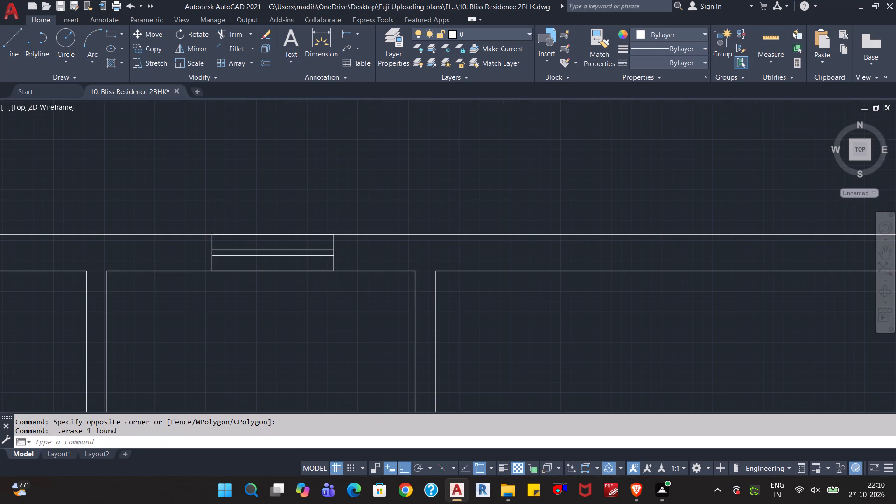
pyautogui.scroll(-1, 316, 343)
pyautogui.moveTo(305, 351); pyautogui.dragTo(302, 264, button='middle')
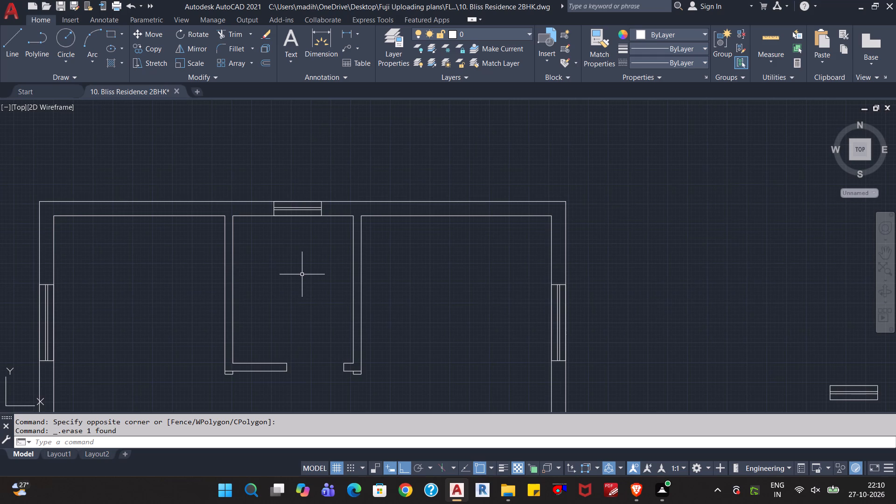
pyautogui.scroll(-1, 335, 262)
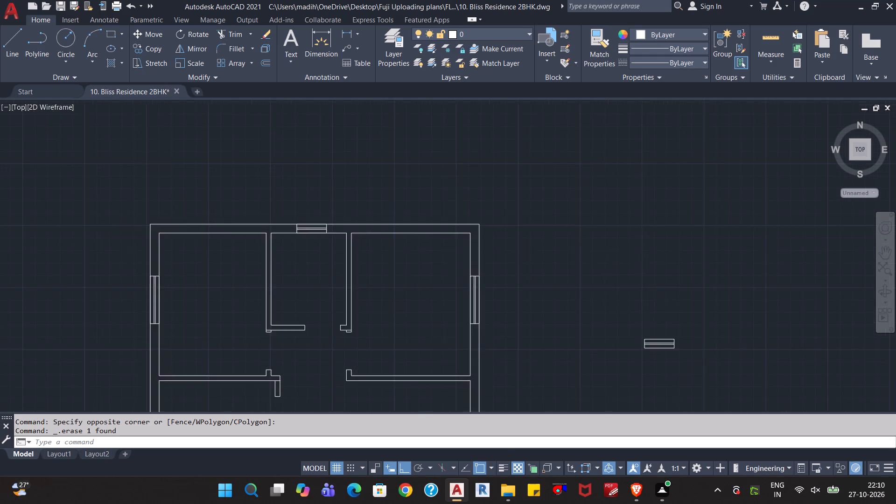
pyautogui.scroll(-1, 335, 262)
pyautogui.moveTo(373, 303); pyautogui.dragTo(325, 118, button='middle')
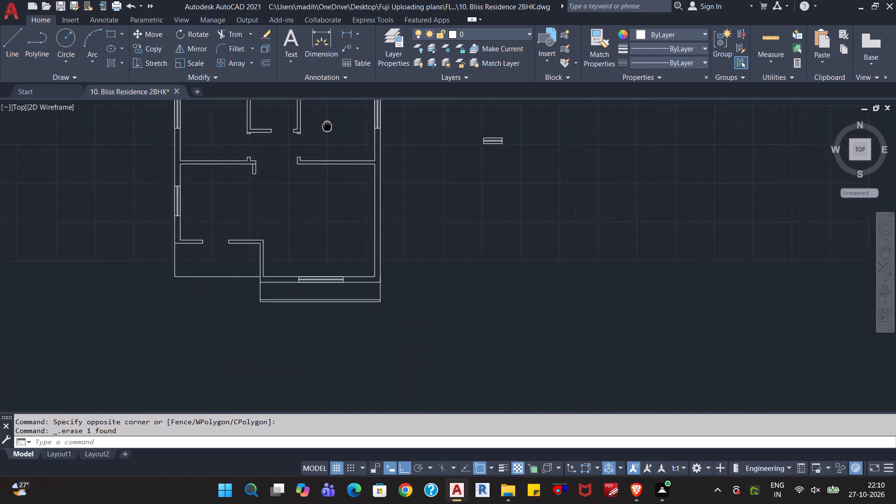
pyautogui.moveTo(325, 118); pyautogui.dragTo(321, 101, button='middle')
pyautogui.moveTo(310, 196); pyautogui.dragTo(293, 301, button='middle')
pyautogui.moveTo(514, 196); pyautogui.dragTo(501, 210)
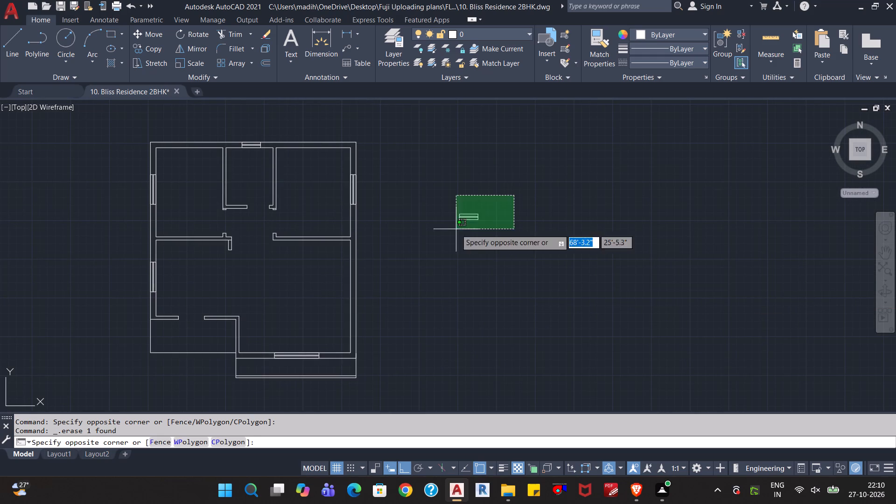
pyautogui.click(443, 244)
pyautogui.press('Delete')
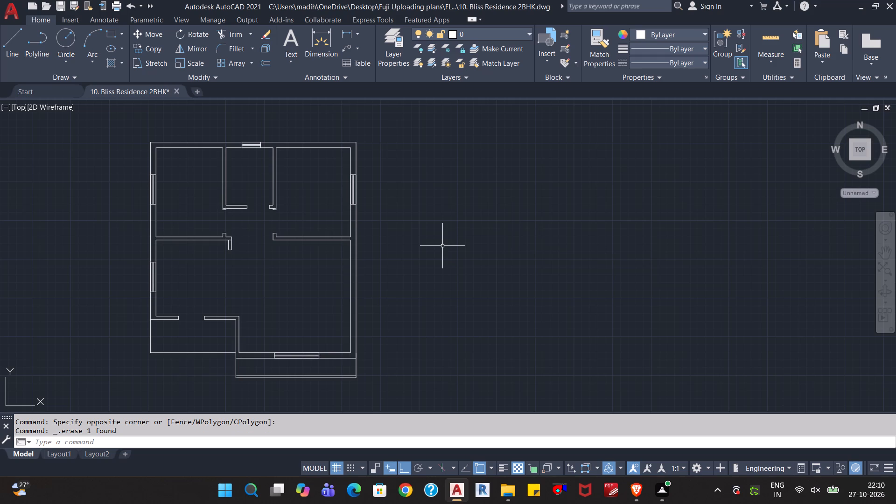
# Convert the window symbol in the east exterior wall into a block named "Window 1.1".
pyautogui.scroll(2, 395, 185)
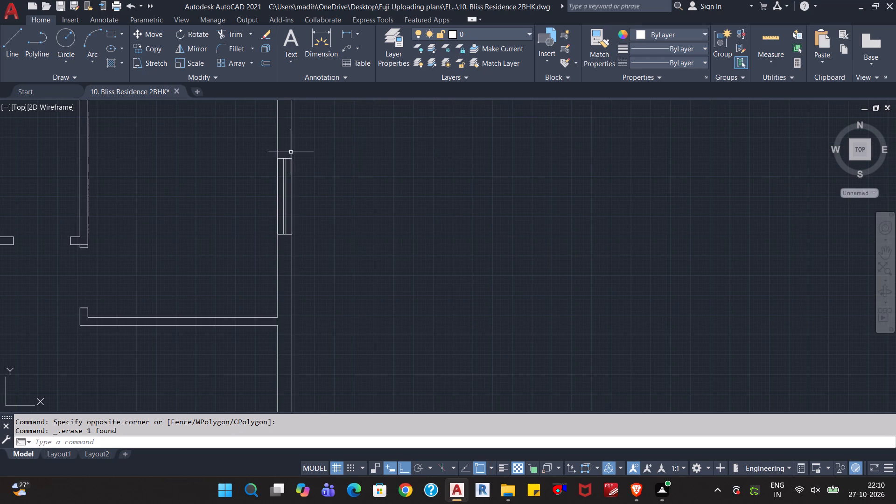
pyautogui.click(287, 151)
pyautogui.click(282, 177)
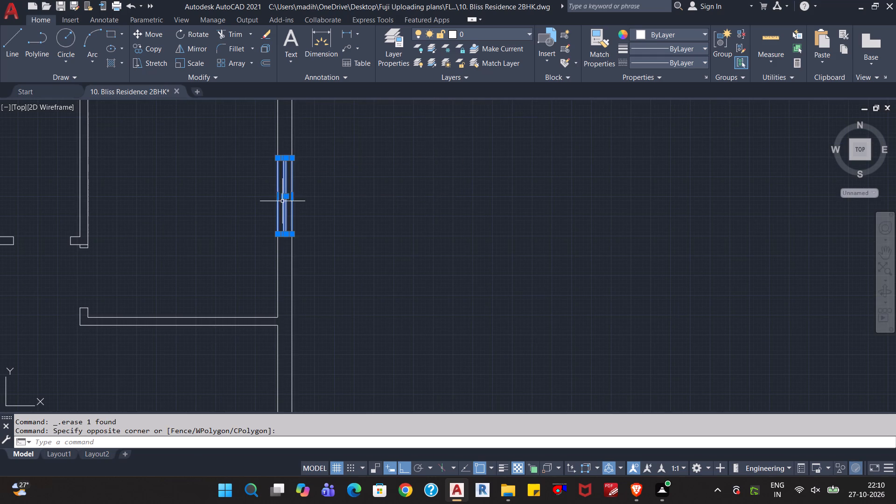
pyautogui.scroll(4, 294, 193)
pyautogui.scroll(-3, 294, 193)
pyautogui.scroll(-1, 334, 217)
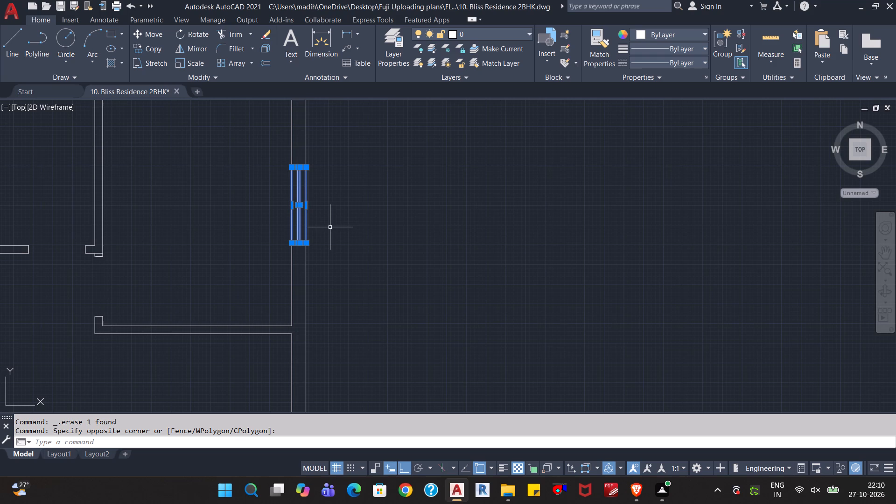
pyautogui.write('block')
pyautogui.press('Return')
pyautogui.write('Wind')
pyautogui.write('ow')
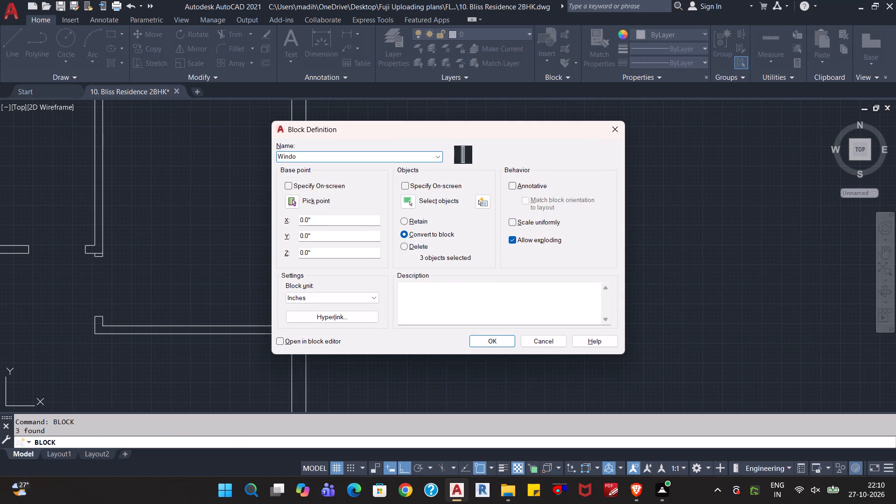
pyautogui.press('space')
pyautogui.write('1.1')
pyautogui.press('Return')
# Convert the window symbol in the south wall into a block named "Window".
pyautogui.scroll(-2, 330, 229)
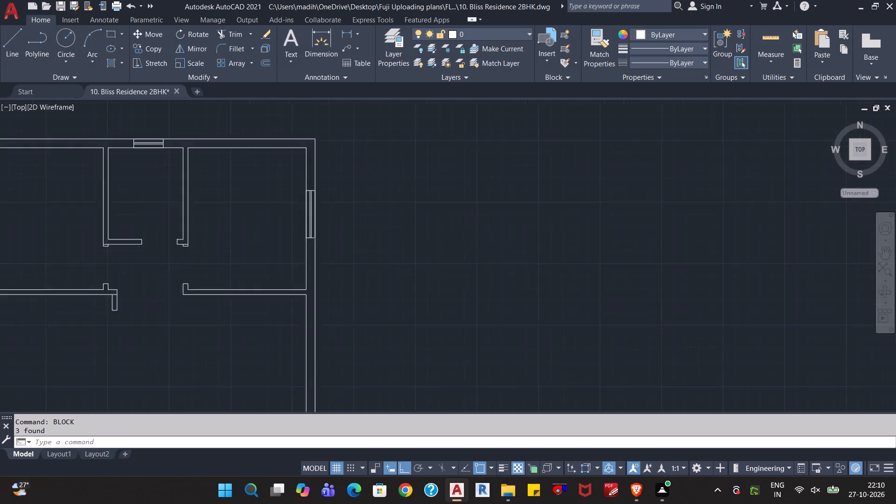
pyautogui.scroll(-1, 331, 246)
pyautogui.scroll(3, 304, 356)
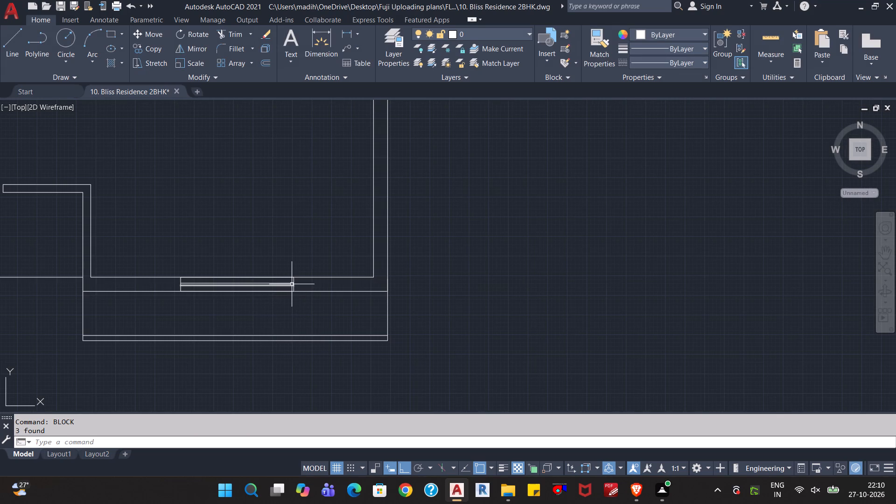
pyautogui.click(292, 284)
pyautogui.scroll(4, 292, 284)
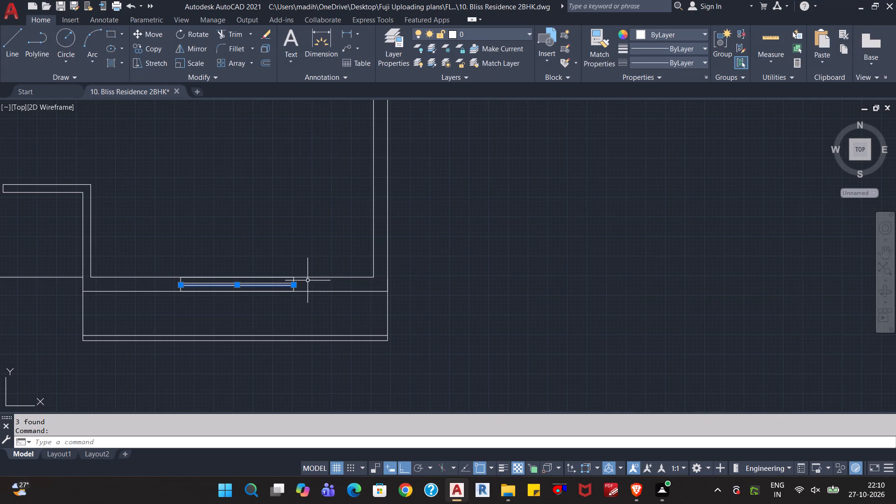
pyautogui.press('Escape')
pyautogui.press('Escape')
pyautogui.click(301, 282)
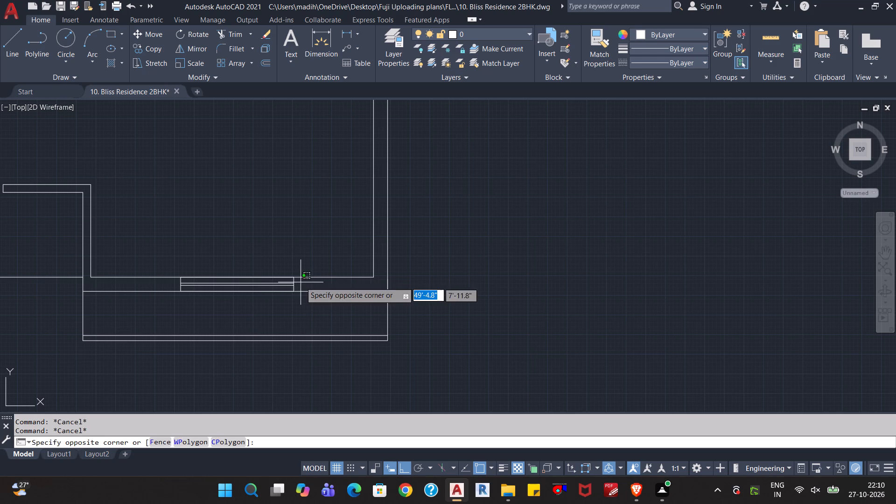
pyautogui.click(284, 287)
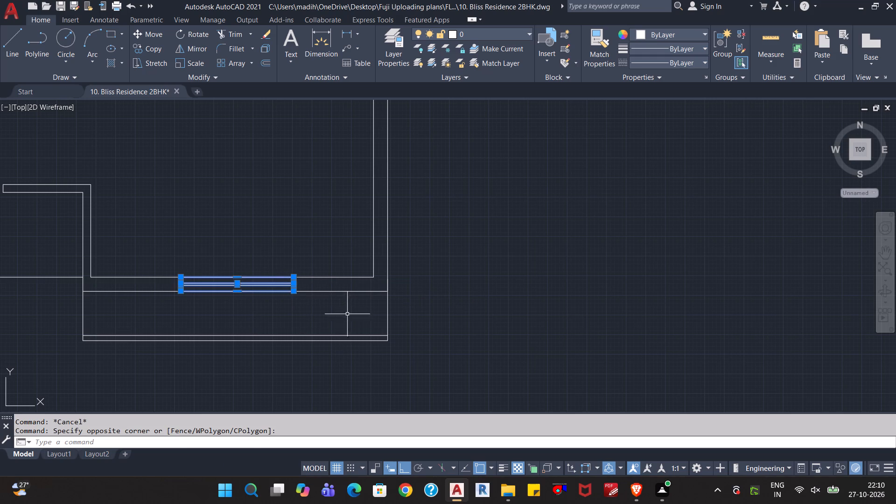
pyautogui.scroll(2, 344, 309)
pyautogui.scroll(-2, 315, 310)
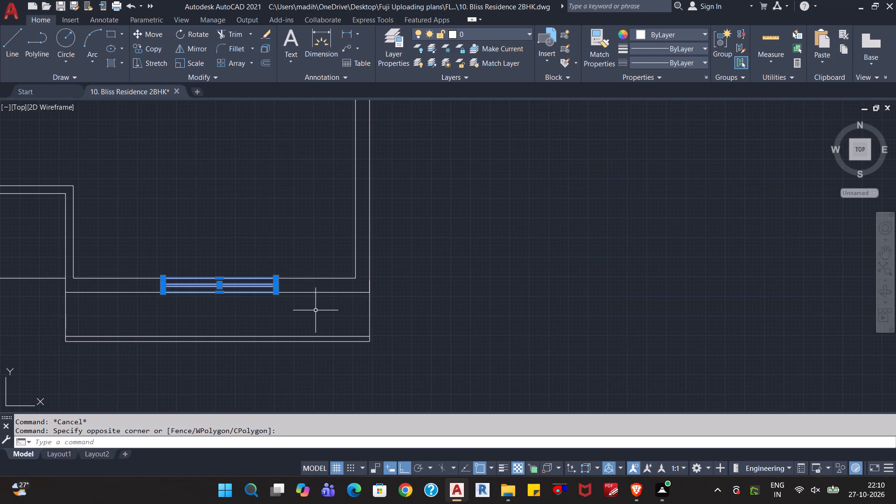
pyautogui.write('block')
pyautogui.press('Return')
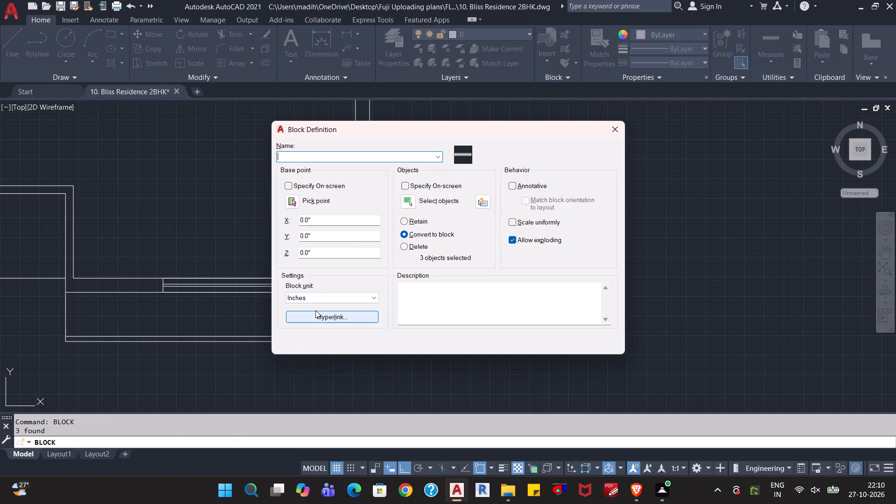
pyautogui.write('Window')
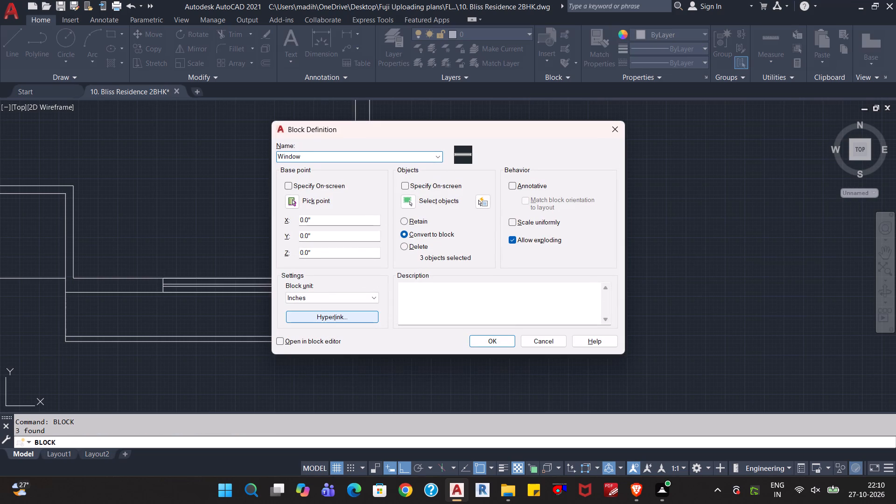
pyautogui.press('Return')
pyautogui.press('Escape')
pyautogui.press('Escape')
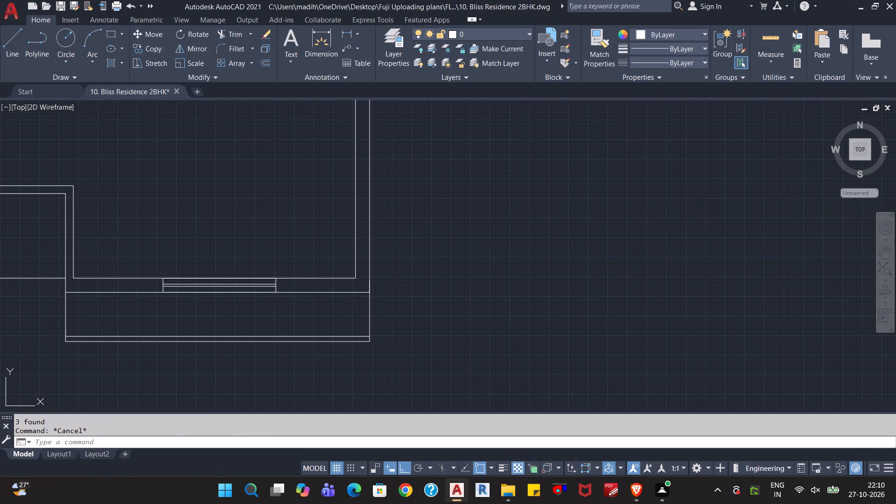
# Insert a Door - Imperial block from the architectural tool palette outside the floor plan to the east.
pyautogui.moveTo(148, 223); pyautogui.dragTo(407, 291, button='middle')
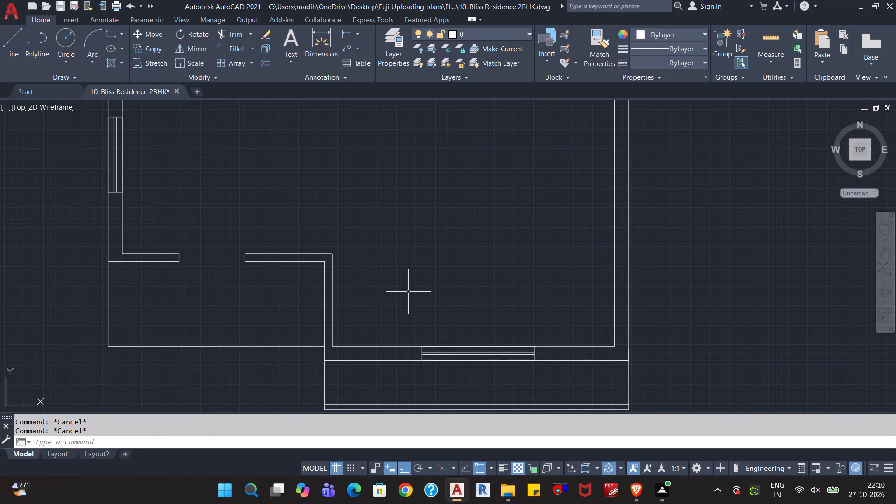
pyautogui.scroll(-2, 408, 292)
pyautogui.scroll(2, 372, 297)
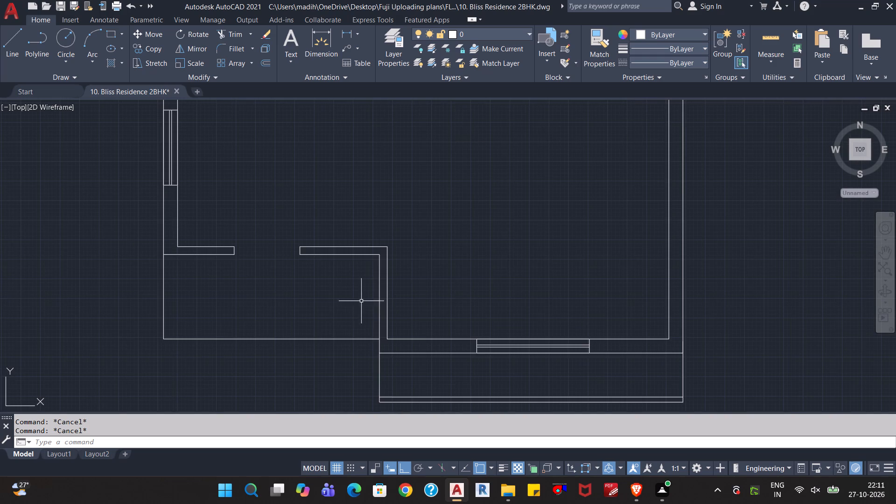
pyautogui.scroll(1, 329, 299)
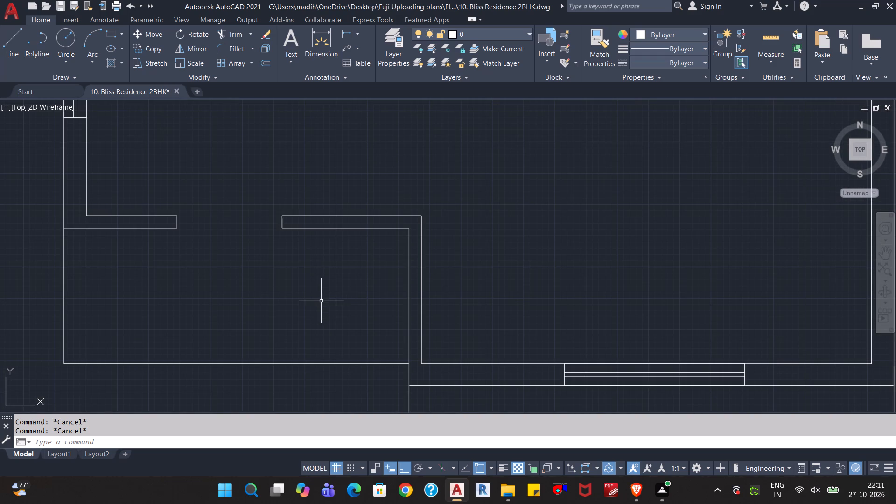
pyautogui.scroll(-2, 321, 301)
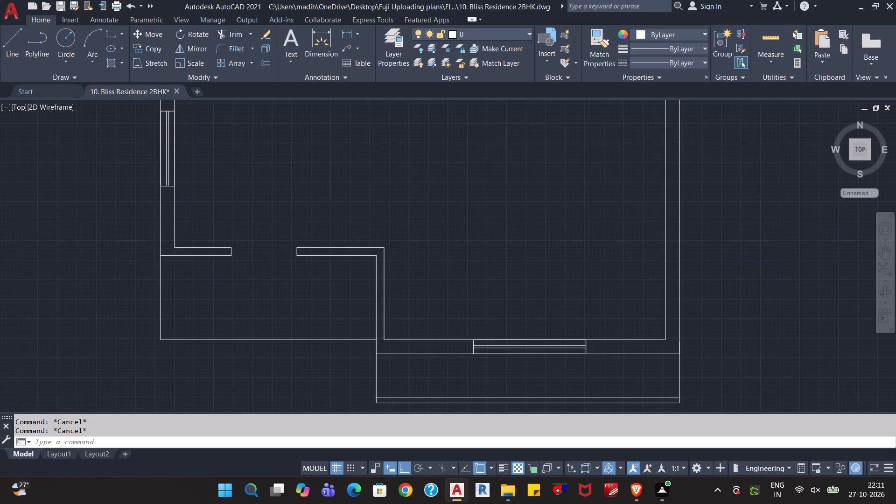
pyautogui.scroll(-1, 345, 223)
pyautogui.moveTo(345, 222); pyautogui.dragTo(345, 283, button='middle')
pyautogui.scroll(2, 341, 290)
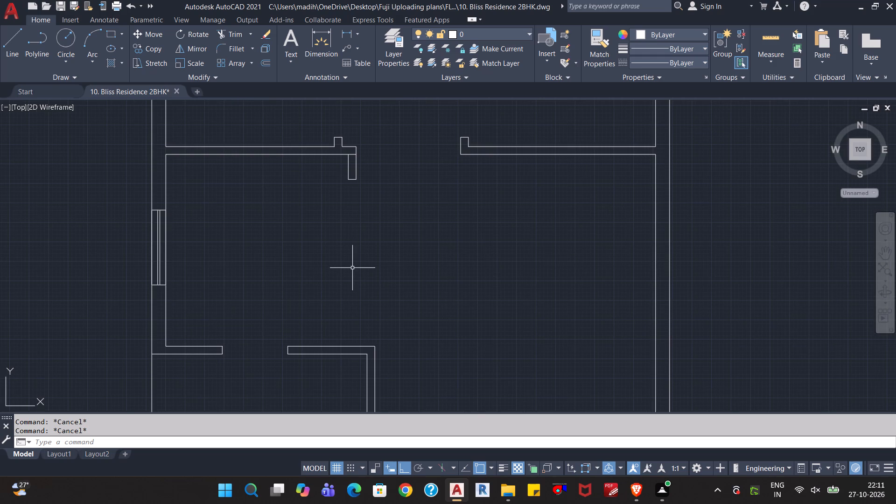
pyautogui.hotkey('ctrl', '3')
pyautogui.moveTo(508, 102); pyautogui.dragTo(509, 104)
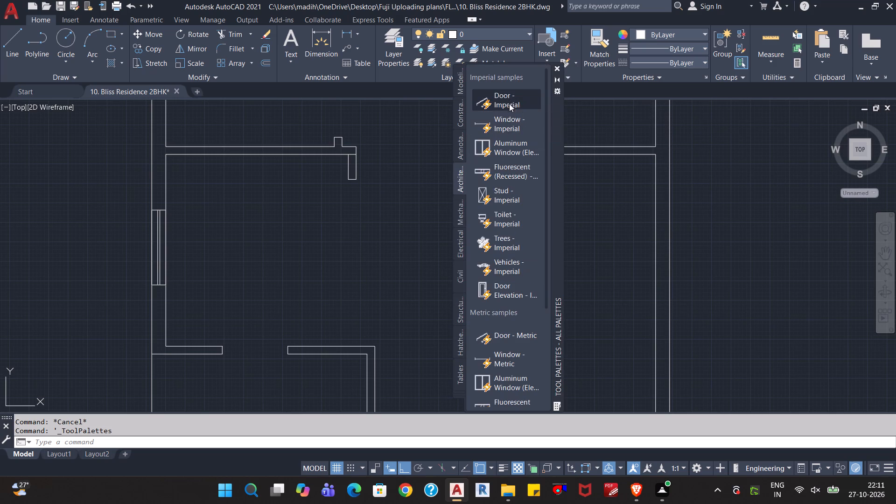
pyautogui.moveTo(509, 104); pyautogui.dragTo(783, 253)
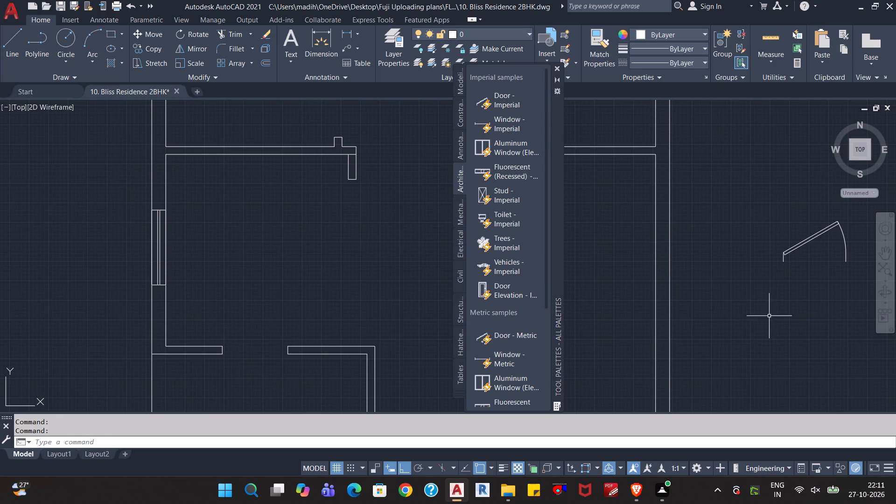
pyautogui.press('Escape')
pyautogui.press('Escape')
pyautogui.press('Escape')
pyautogui.click(556, 66)
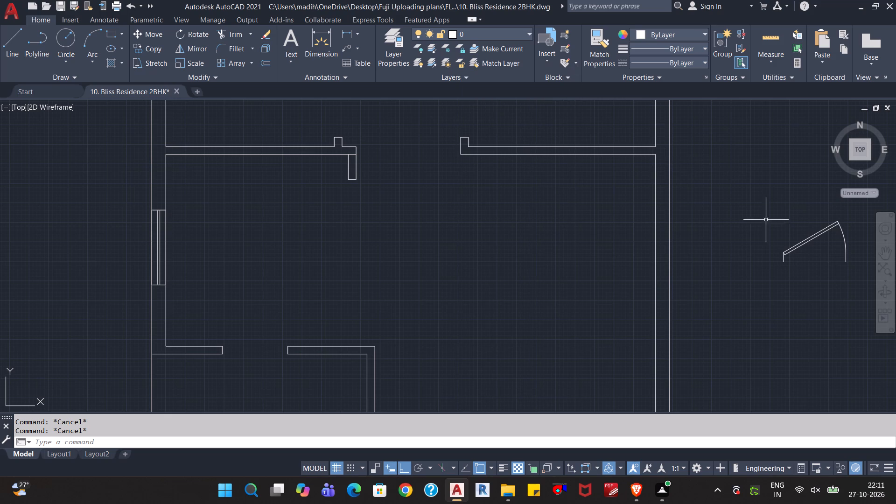
# Set the inserted door block's opening angle to Open 90°.
pyautogui.click(800, 243)
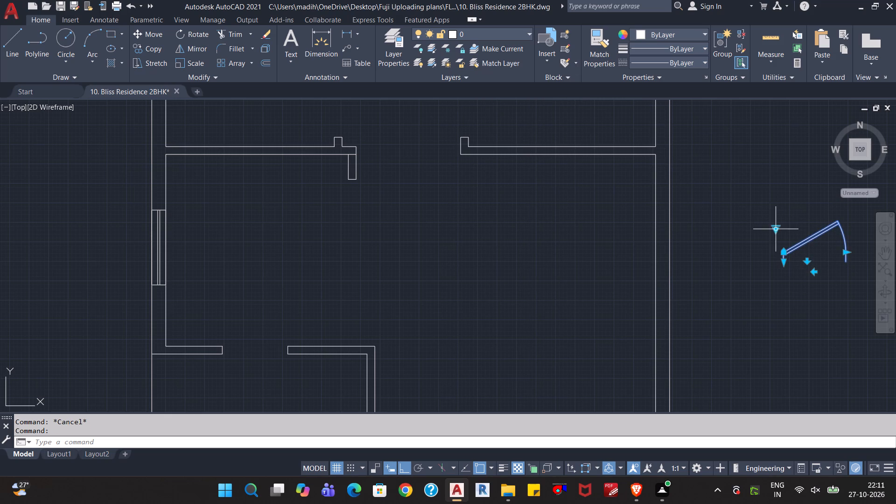
pyautogui.click(774, 226)
pyautogui.click(800, 265)
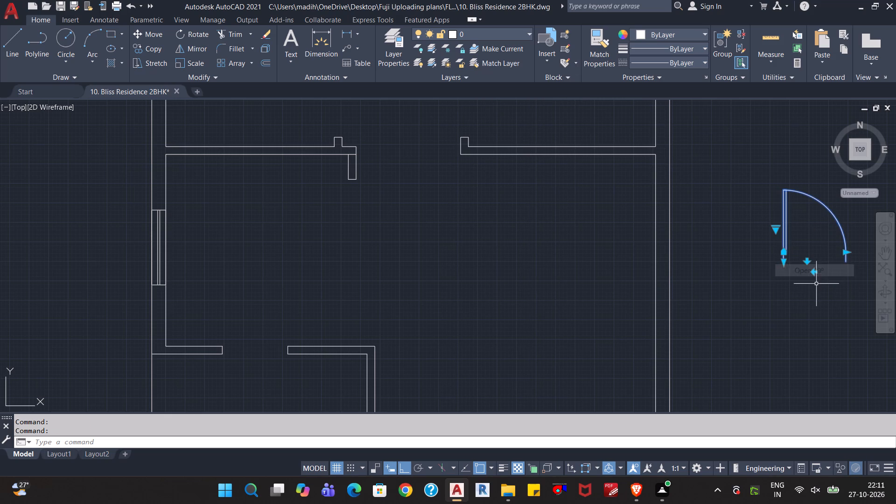
pyautogui.press('Escape')
pyautogui.press('Escape')
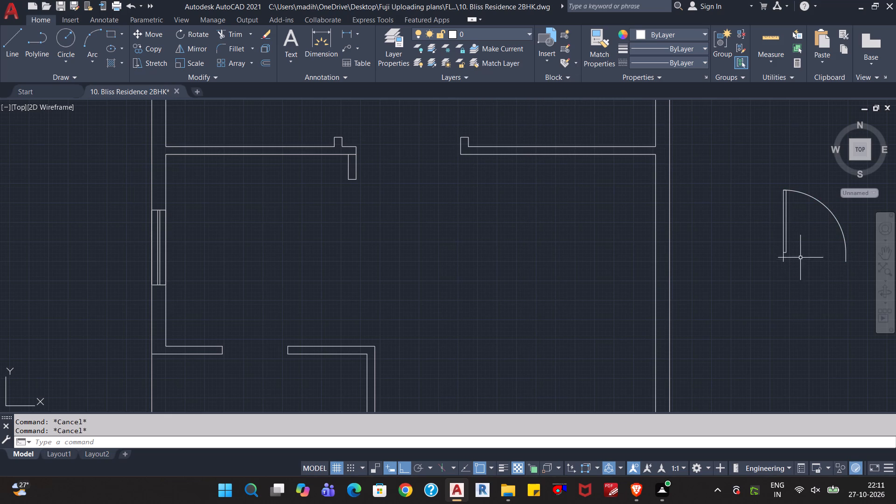
# Copy the door block and paste one copy northeast of the original and another inside the northwest room.
pyautogui.scroll(-1, 794, 247)
pyautogui.moveTo(800, 266); pyautogui.dragTo(699, 317, button='middle')
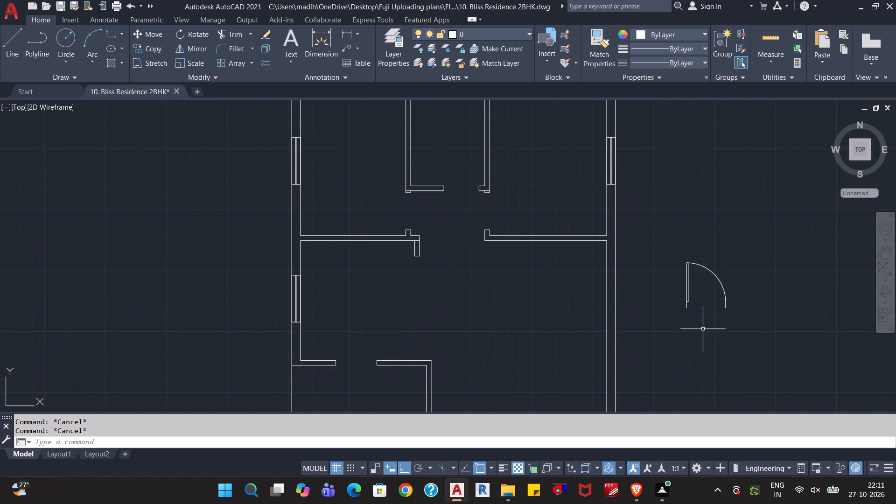
pyautogui.scroll(-1, 704, 329)
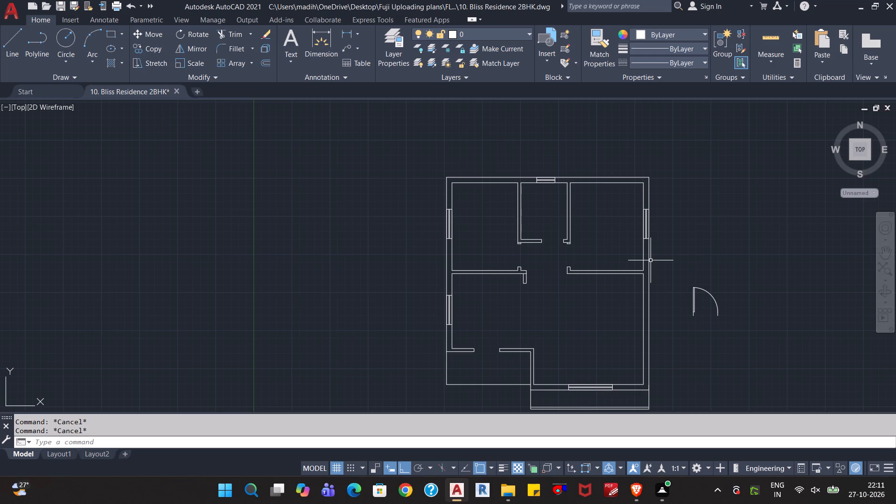
pyautogui.press('Escape')
pyautogui.press('Escape')
pyautogui.click(693, 296)
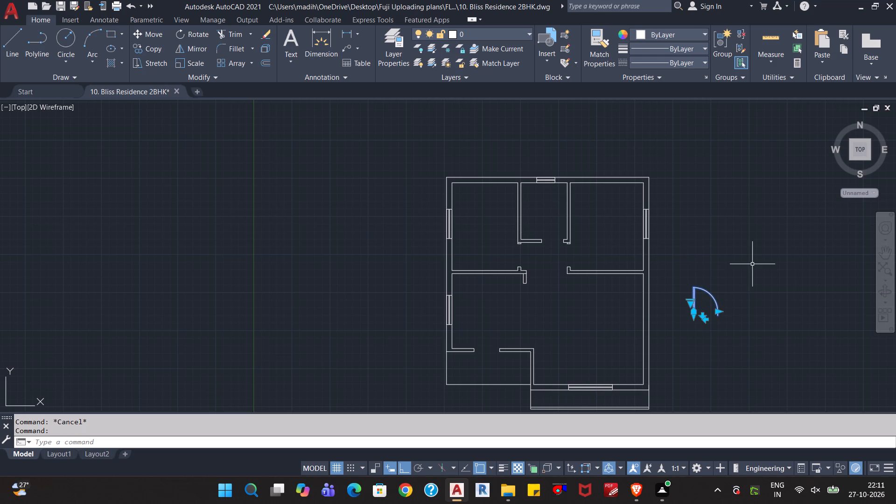
pyautogui.hotkey('ctrl', 'c')
pyautogui.hotkey('ctrl', 'v')
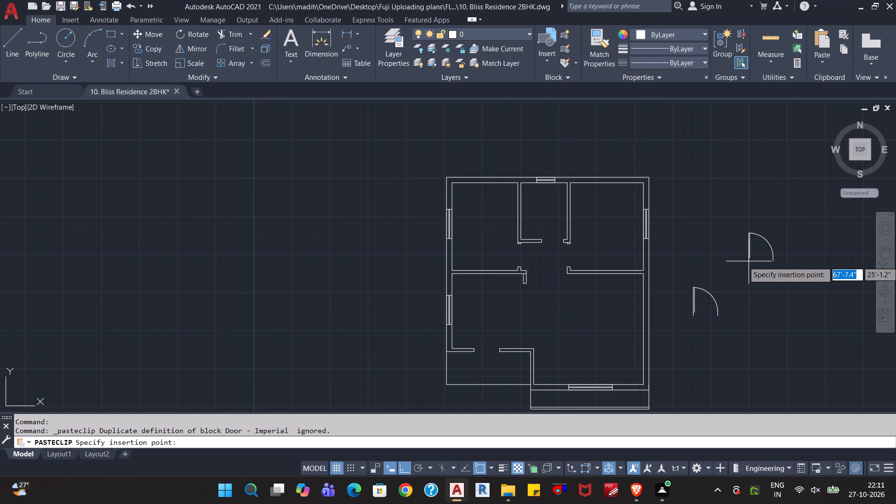
pyautogui.click(749, 261)
pyautogui.hotkey('ctrl', 'v')
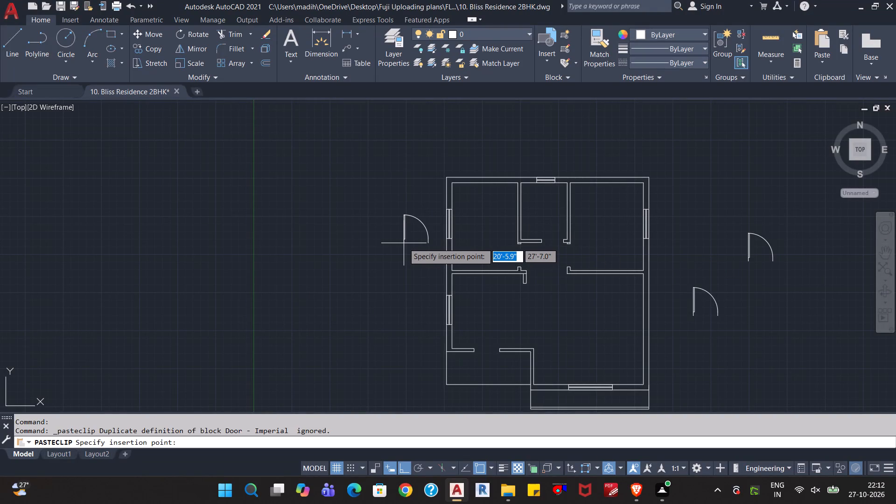
pyautogui.click(481, 235)
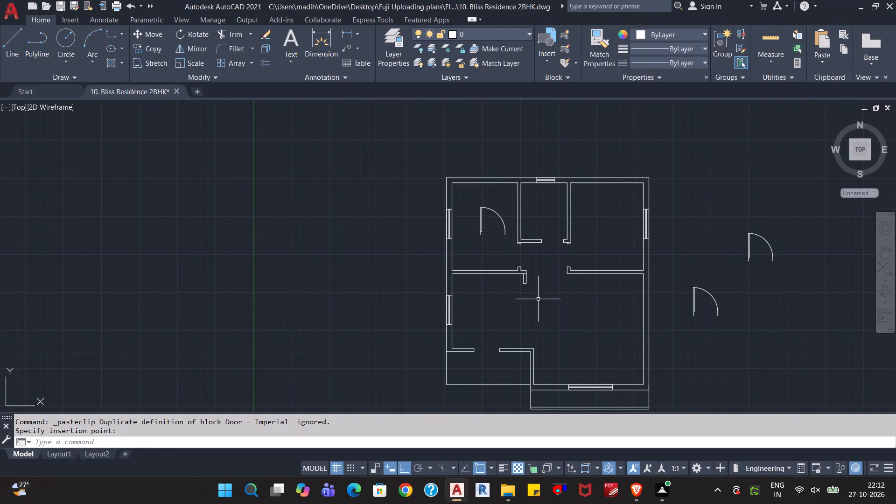
# Paste another door copy just above the wall opening at the south end of the southwest room.
pyautogui.hotkey('ctrl', 'v')
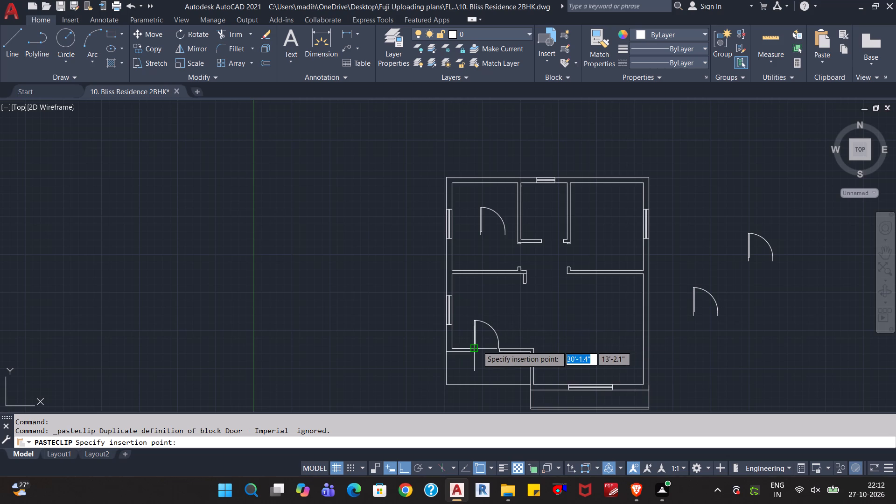
pyautogui.scroll(3, 476, 348)
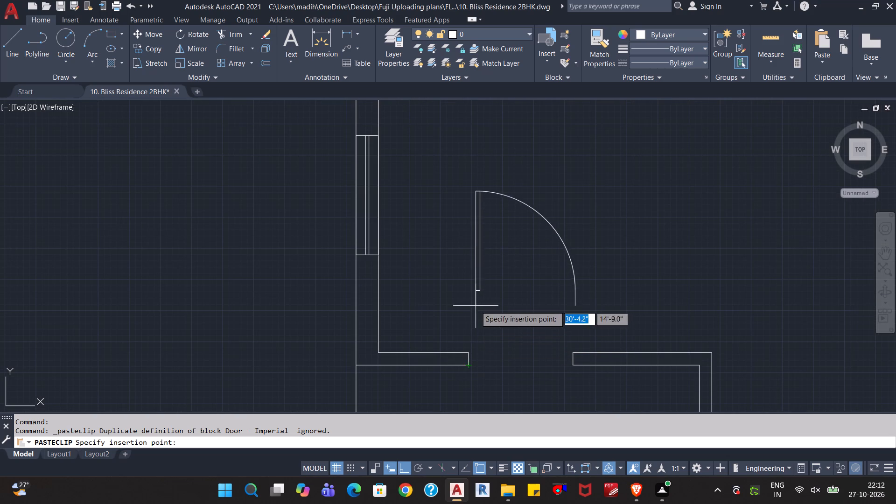
pyautogui.click(468, 297)
pyautogui.press('Escape')
pyautogui.press('Escape')
pyautogui.press('Escape')
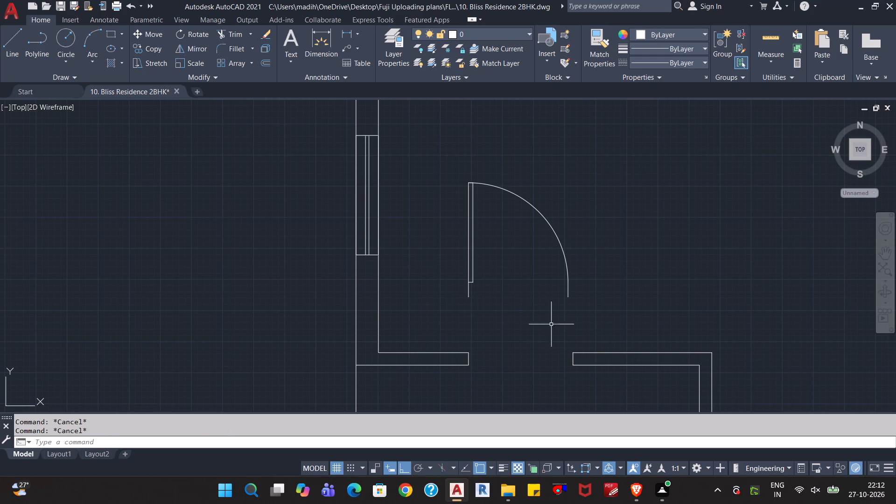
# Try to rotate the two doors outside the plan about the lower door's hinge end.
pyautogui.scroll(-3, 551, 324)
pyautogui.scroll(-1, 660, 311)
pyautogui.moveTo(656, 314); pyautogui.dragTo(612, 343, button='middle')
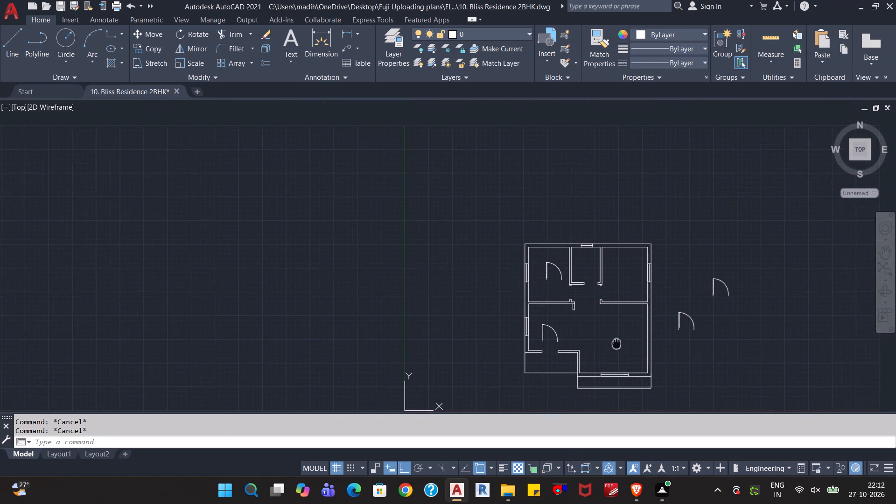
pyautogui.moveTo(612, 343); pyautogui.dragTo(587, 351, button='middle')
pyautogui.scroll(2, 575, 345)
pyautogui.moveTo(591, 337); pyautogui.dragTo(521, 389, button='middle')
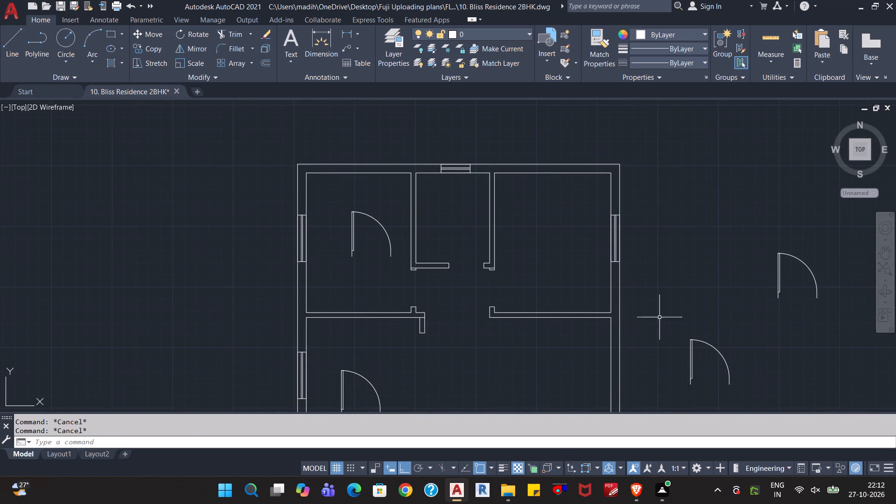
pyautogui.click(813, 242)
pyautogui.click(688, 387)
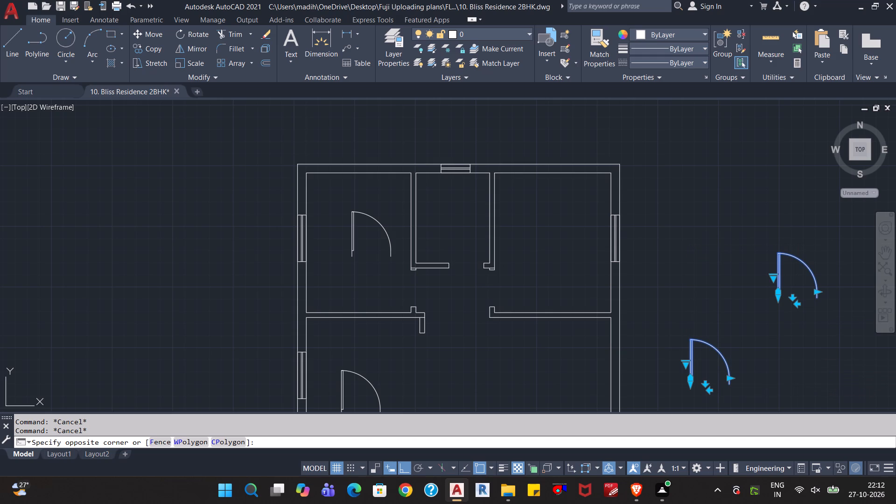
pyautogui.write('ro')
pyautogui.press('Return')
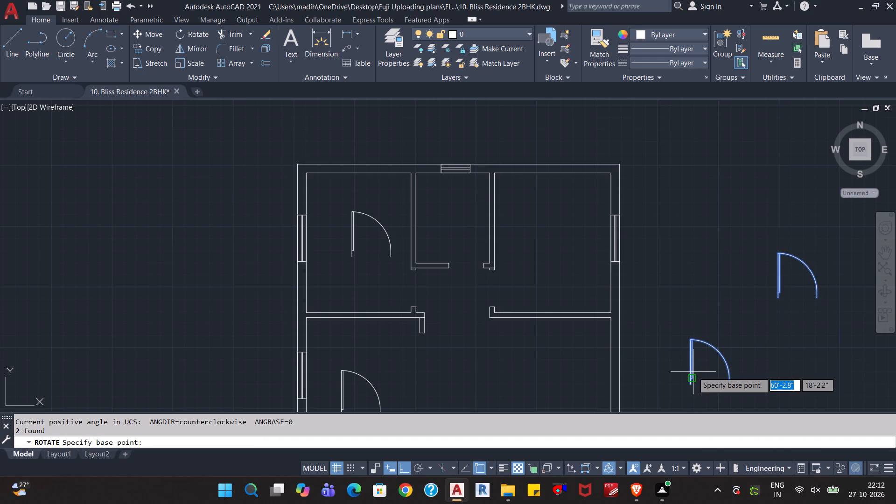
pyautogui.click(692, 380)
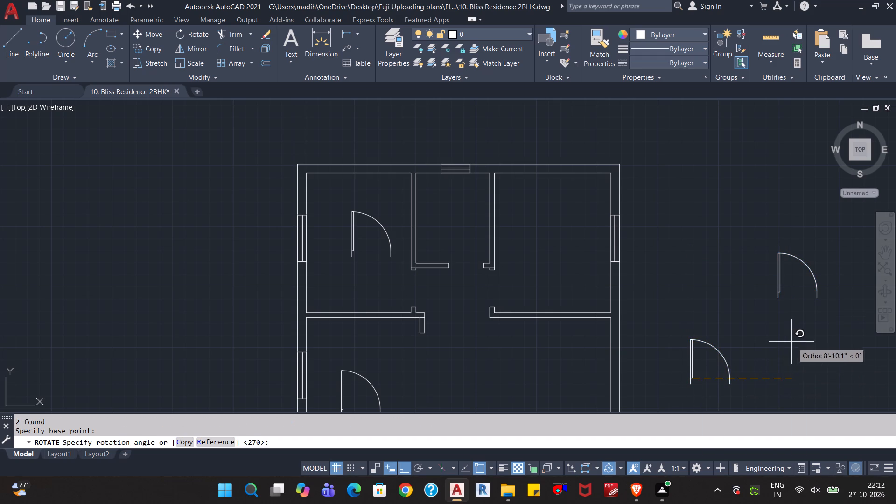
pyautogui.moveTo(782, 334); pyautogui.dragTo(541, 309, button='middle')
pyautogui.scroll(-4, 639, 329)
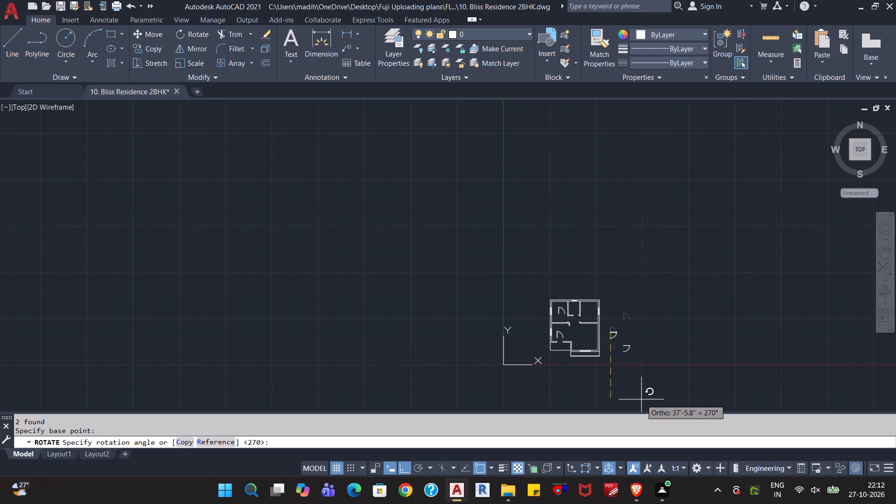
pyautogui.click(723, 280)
# Move the two doors outside the plan farther east, away from the building.
pyautogui.scroll(3, 664, 346)
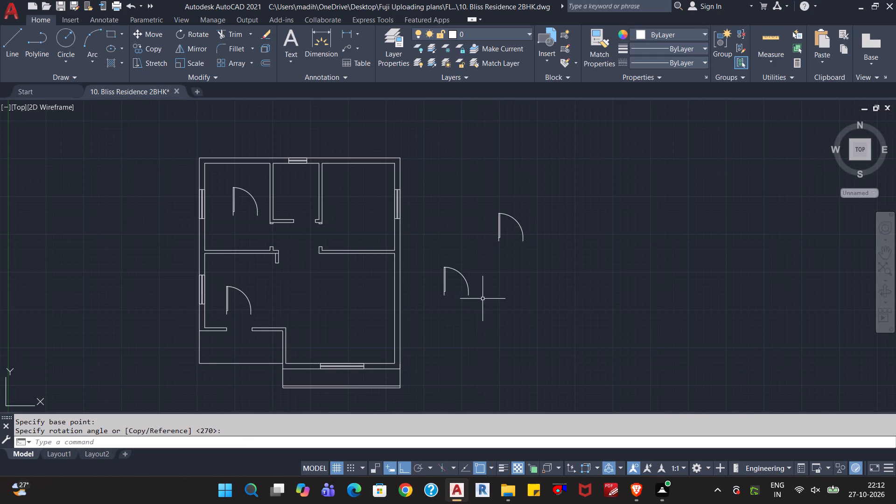
pyautogui.click(540, 190)
pyautogui.click(447, 320)
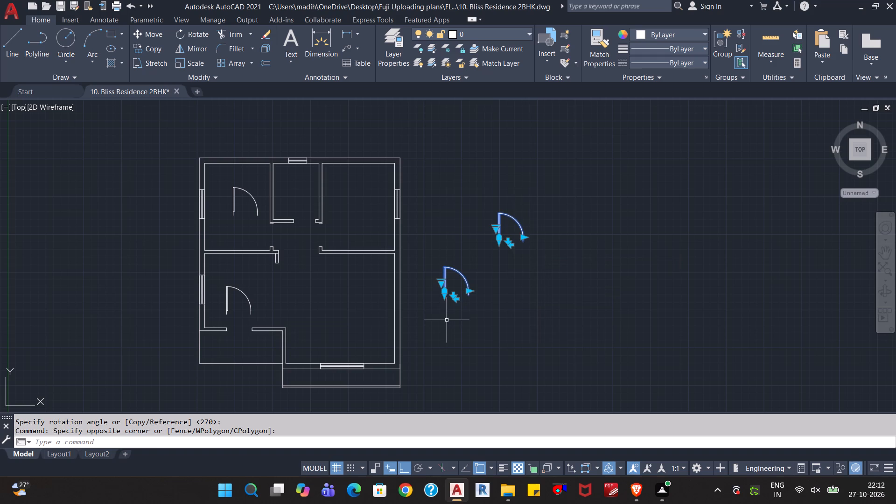
pyautogui.press('m')
pyautogui.press('Return')
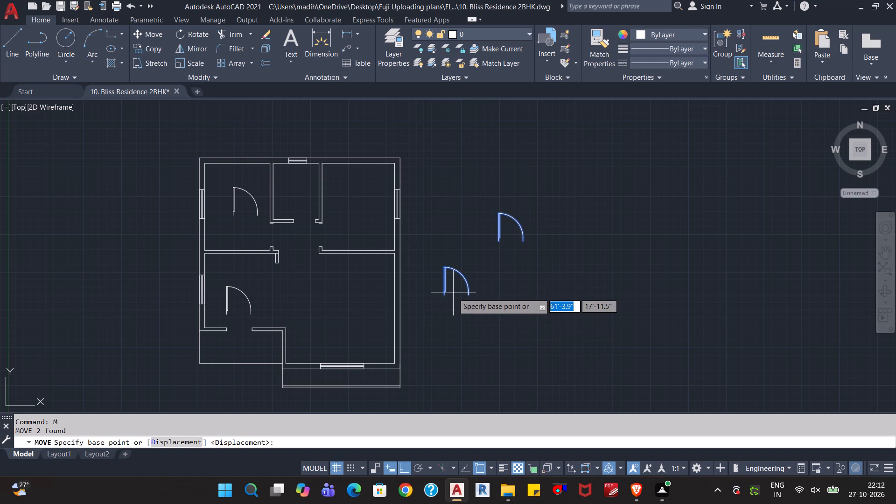
pyautogui.click(447, 294)
pyautogui.click(649, 269)
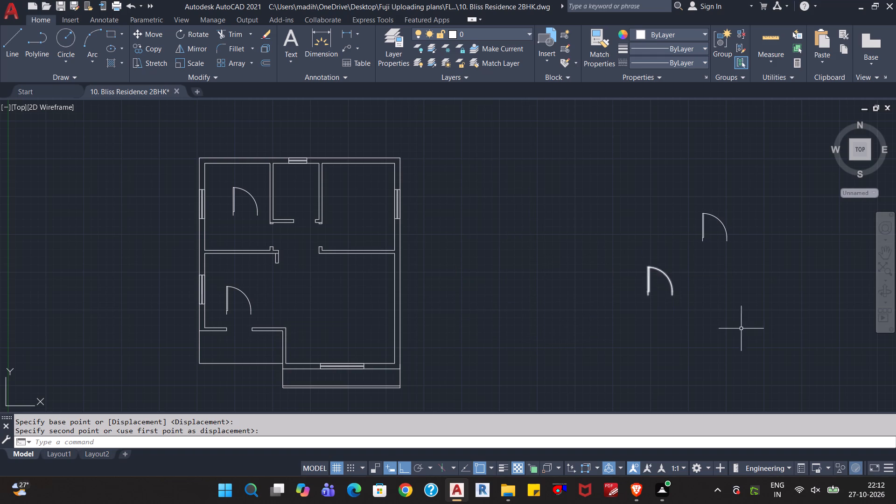
# Rotate the two doors outside the plan 90° counterclockwise about the lower door's hinge end.
pyautogui.click(760, 332)
pyautogui.click(616, 160)
pyautogui.write('ro')
pyautogui.press('Return')
pyautogui.click(649, 298)
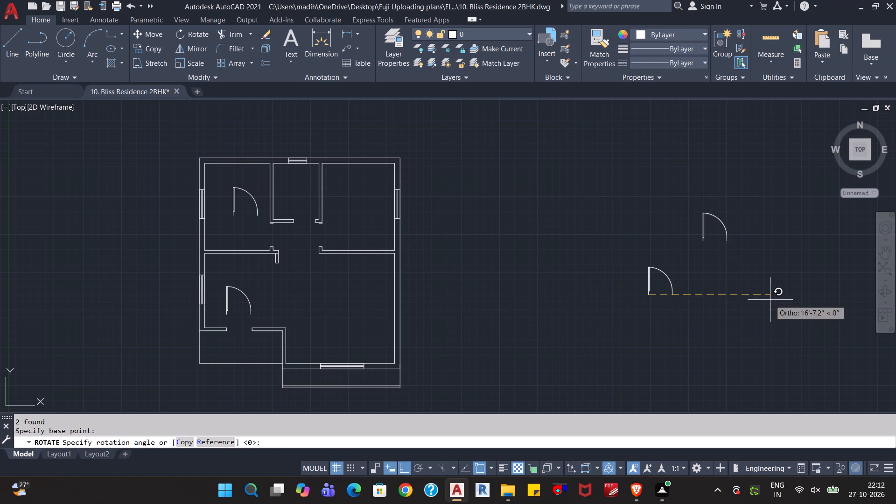
pyautogui.click(657, 167)
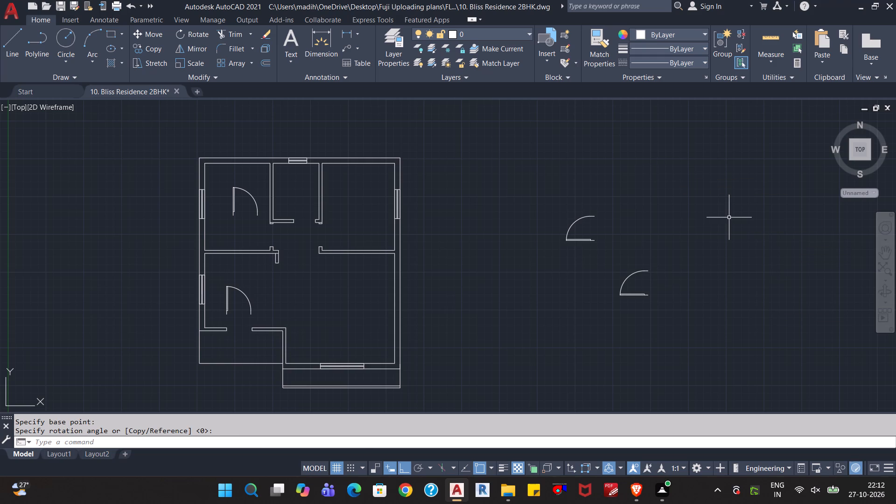
# Flip the door in the northwest room horizontally so its leaf is on the east side.
pyautogui.press('Escape')
pyautogui.press('Escape')
pyautogui.press('Escape')
pyautogui.scroll(1, 574, 308)
pyautogui.moveTo(574, 308); pyautogui.dragTo(642, 307, button='middle')
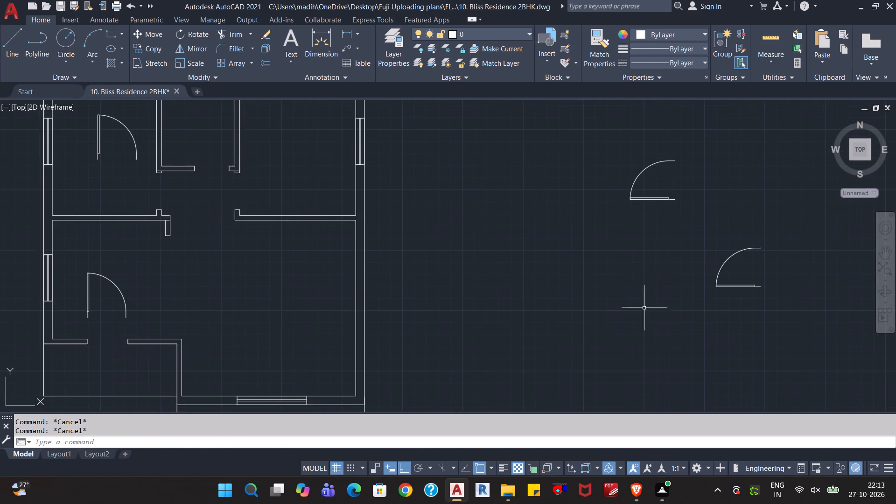
pyautogui.scroll(-1, 553, 308)
pyautogui.moveTo(508, 285); pyautogui.dragTo(621, 317, button='middle')
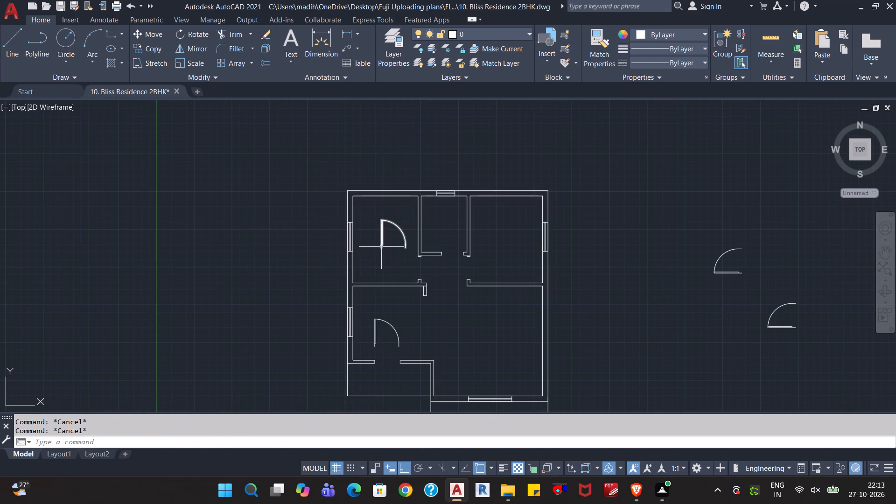
pyautogui.click(384, 242)
pyautogui.scroll(3, 394, 256)
pyautogui.click(385, 238)
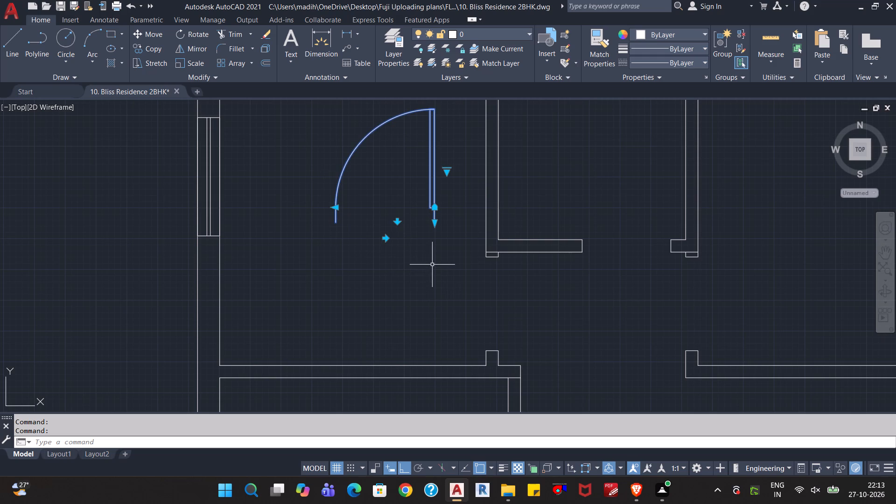
pyautogui.press('Escape')
pyautogui.press('Escape')
pyautogui.press('Escape')
pyautogui.scroll(-2, 475, 273)
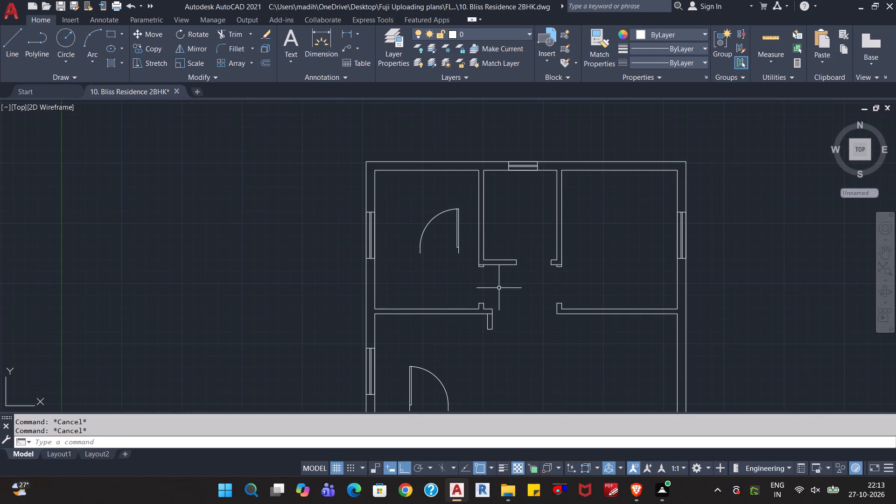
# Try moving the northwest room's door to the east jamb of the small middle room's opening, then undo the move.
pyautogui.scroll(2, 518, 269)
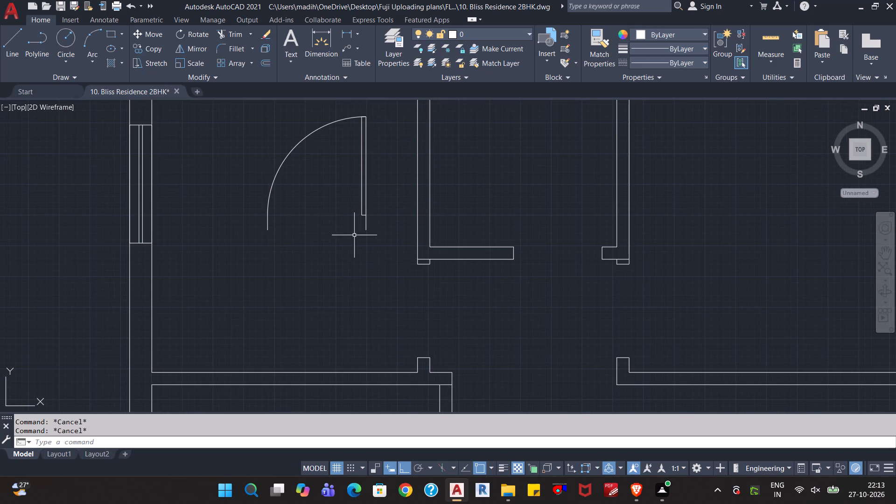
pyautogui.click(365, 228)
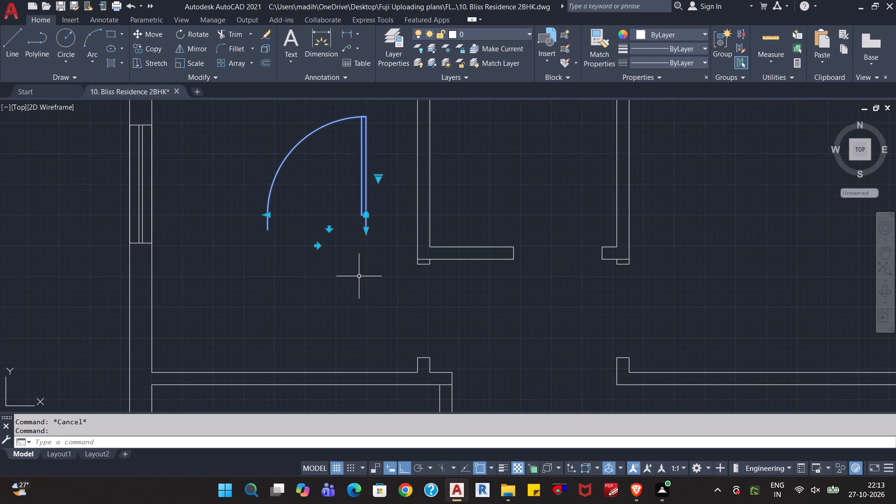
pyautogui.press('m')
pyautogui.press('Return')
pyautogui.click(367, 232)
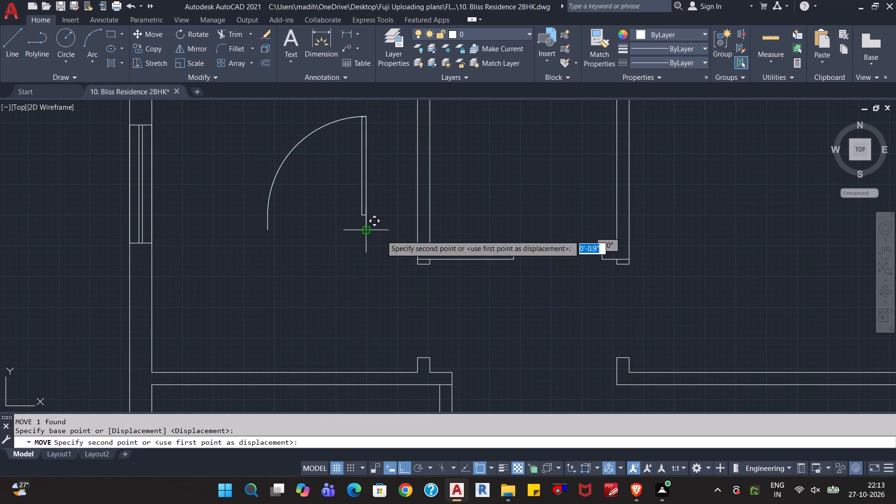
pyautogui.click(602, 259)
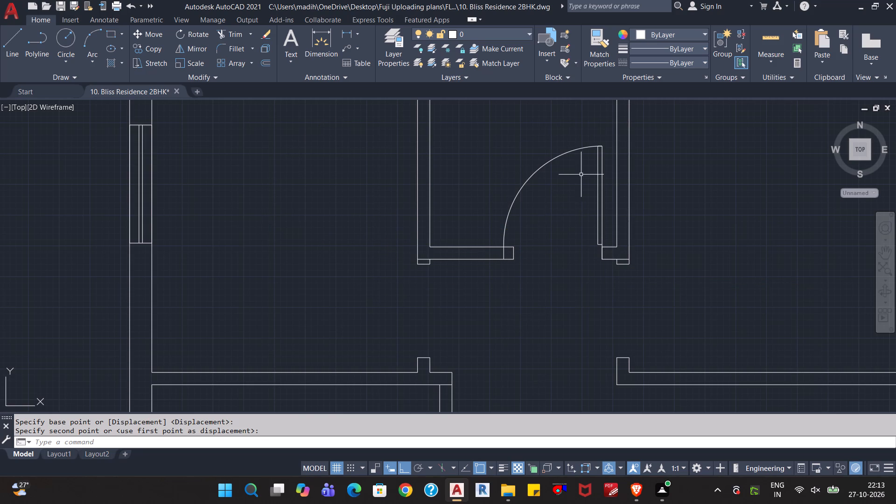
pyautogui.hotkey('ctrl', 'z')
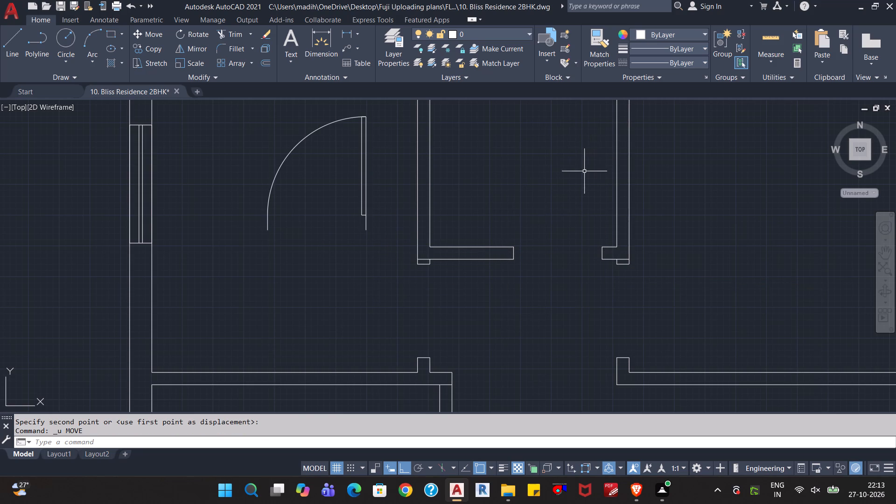
# Align the northwest room's door to both jambs of the small middle room's south opening, scaling it to the alignment points.
pyautogui.click(365, 228)
pyautogui.write('al')
pyautogui.press('Return')
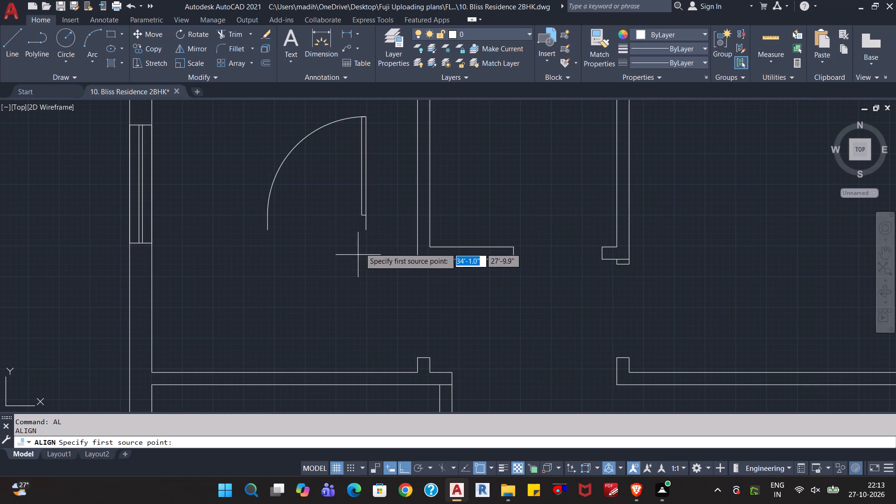
pyautogui.click(367, 232)
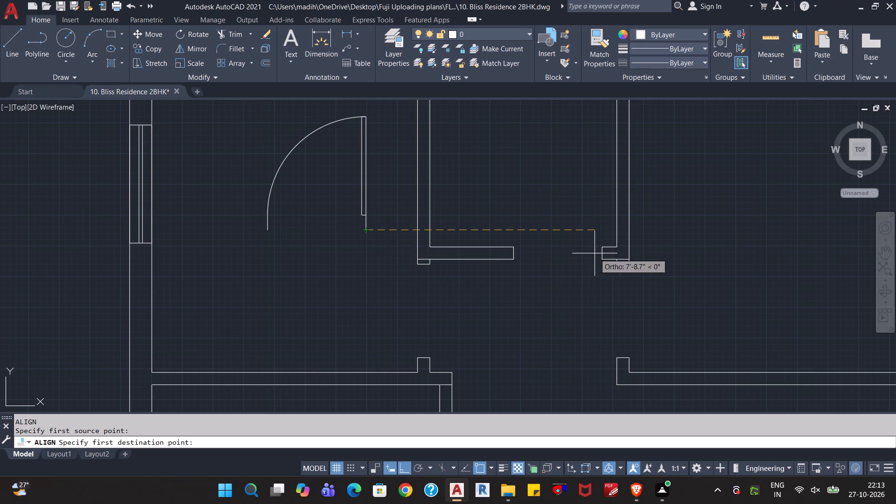
pyautogui.click(603, 259)
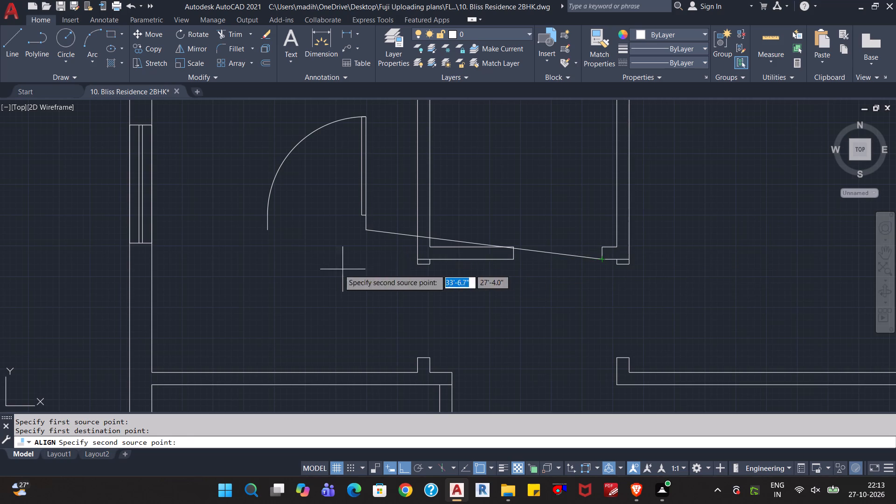
pyautogui.click(266, 227)
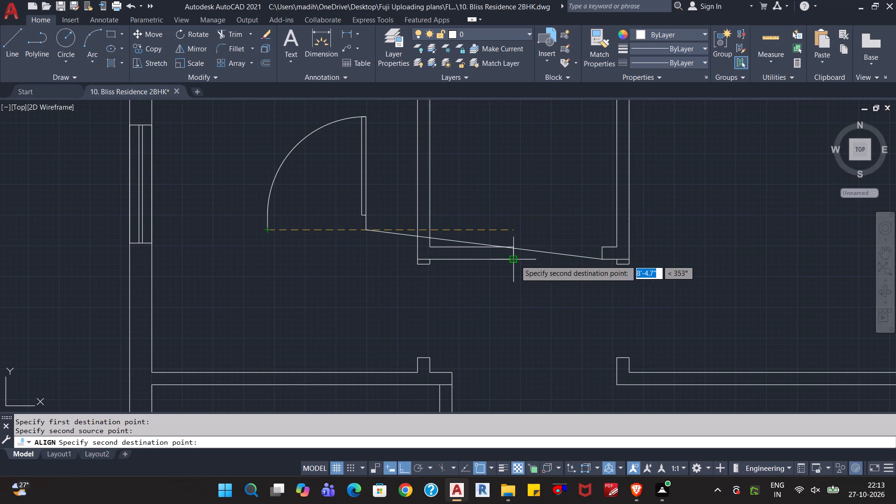
pyautogui.click(515, 259)
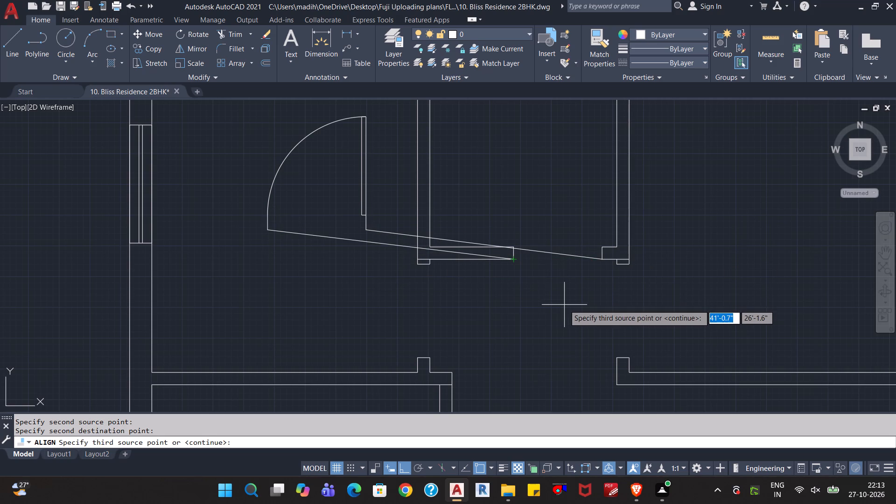
pyautogui.press('Return')
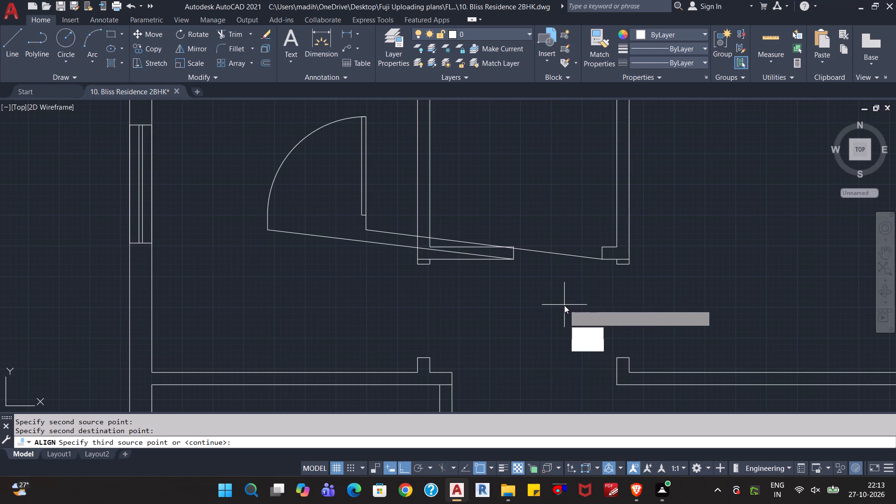
pyautogui.press('y')
pyautogui.press('Return')
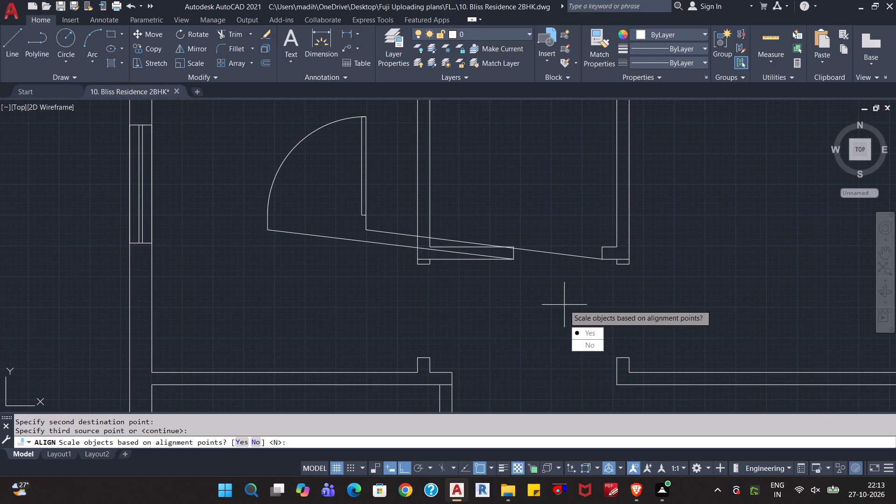
# Align the southwest room's door to both jambs of the opening in its south wall, scaling it to the alignment points.
pyautogui.scroll(-2, 563, 305)
pyautogui.moveTo(556, 357); pyautogui.dragTo(484, 253, button='middle')
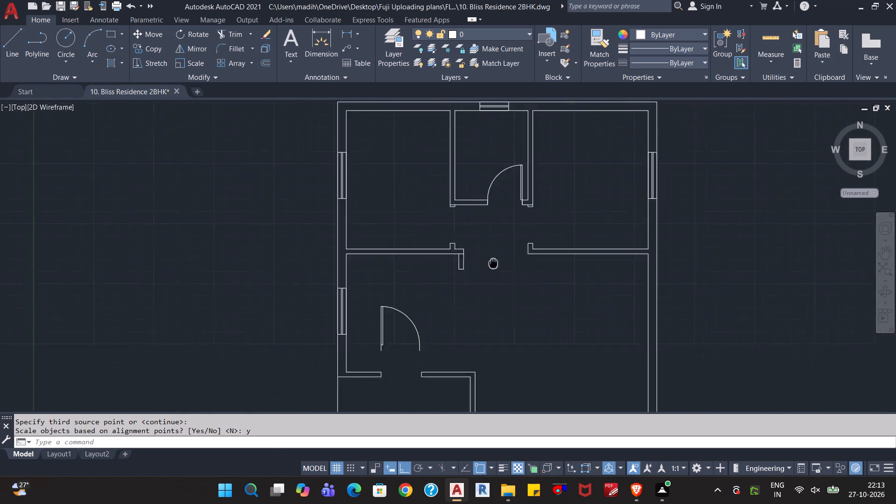
pyautogui.moveTo(484, 253); pyautogui.dragTo(443, 195, button='middle')
pyautogui.scroll(-1, 433, 264)
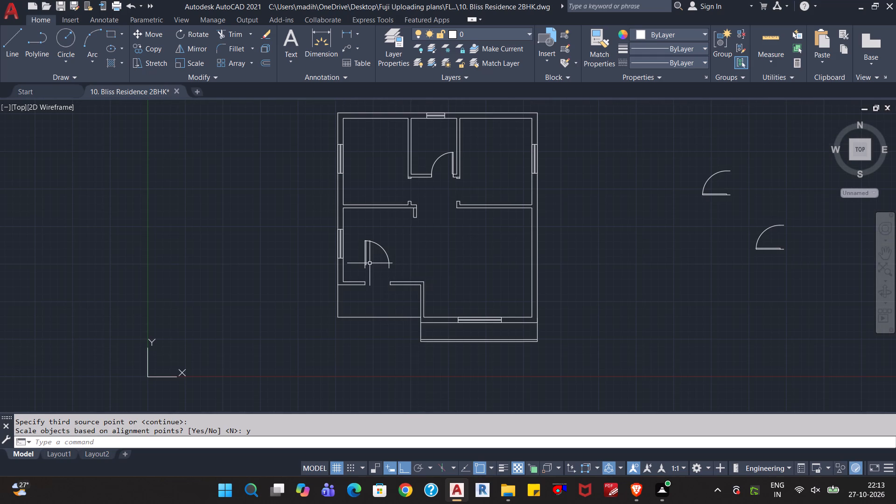
pyautogui.scroll(4, 366, 263)
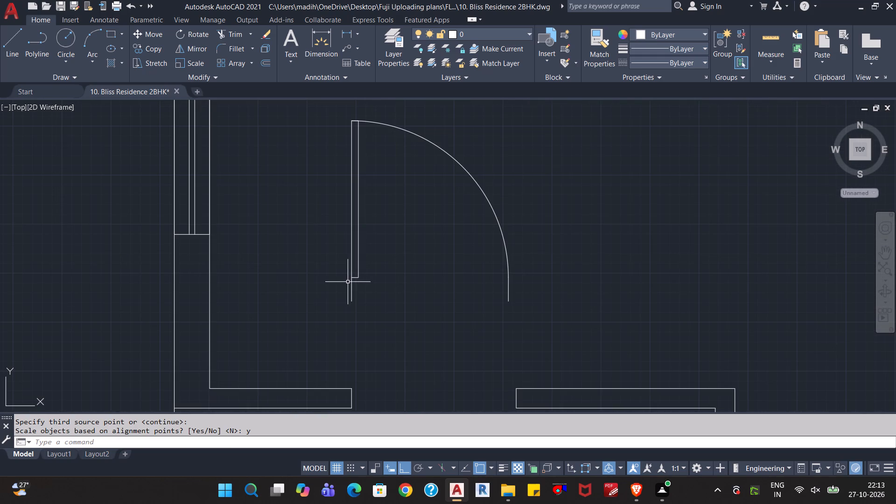
pyautogui.click(351, 286)
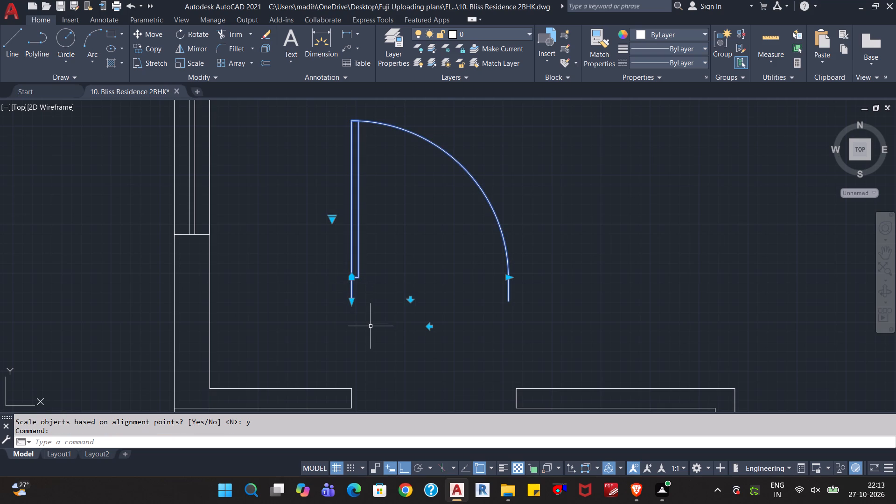
pyautogui.press('a')
pyautogui.press('l')
pyautogui.press('Return')
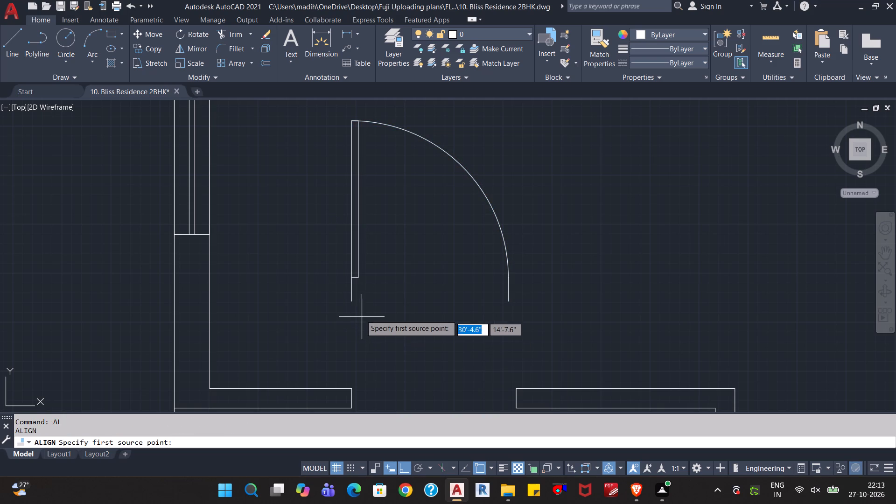
pyautogui.click(352, 303)
pyautogui.moveTo(364, 347); pyautogui.dragTo(361, 269, button='middle')
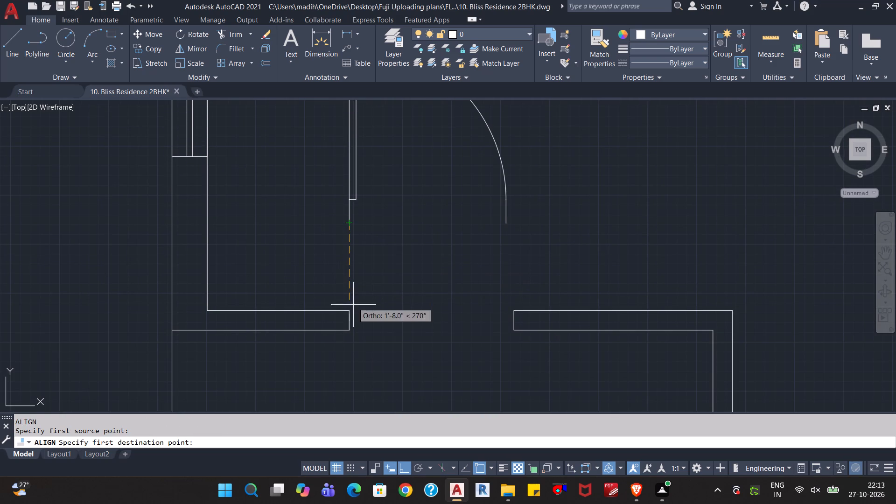
pyautogui.click(352, 329)
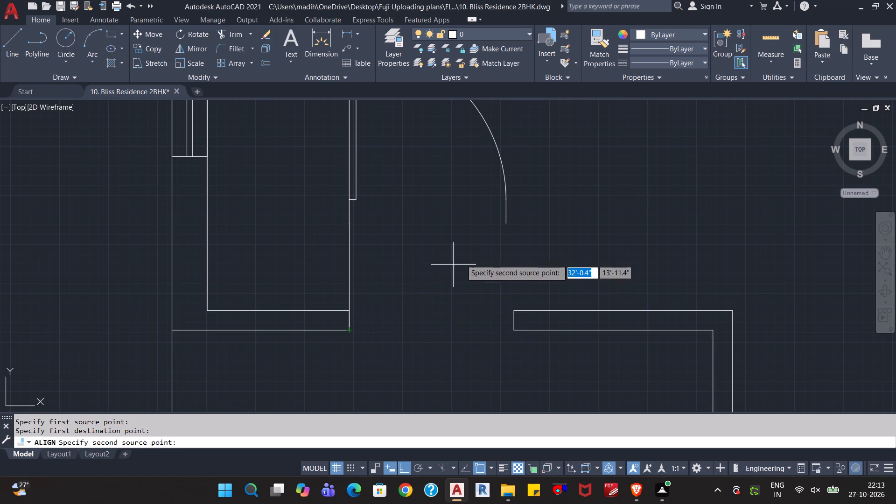
pyautogui.click(506, 221)
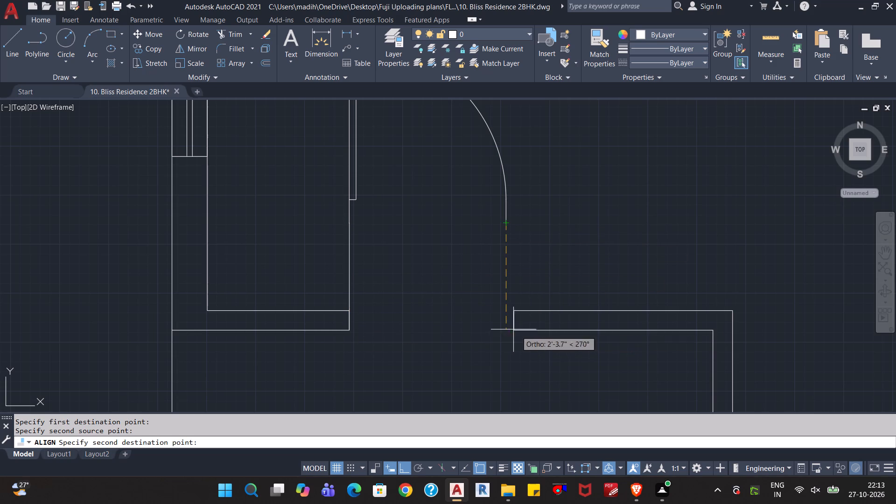
pyautogui.click(512, 327)
pyautogui.press('Return')
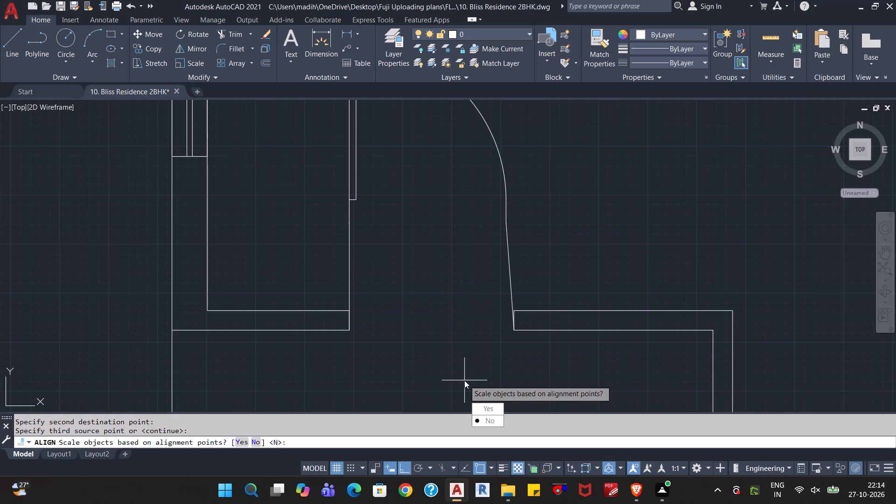
pyautogui.press('y')
pyautogui.press('Return')
# Flip the lower of the two doors outside the plan so its leaf extends to the east.
pyautogui.scroll(-2, 496, 325)
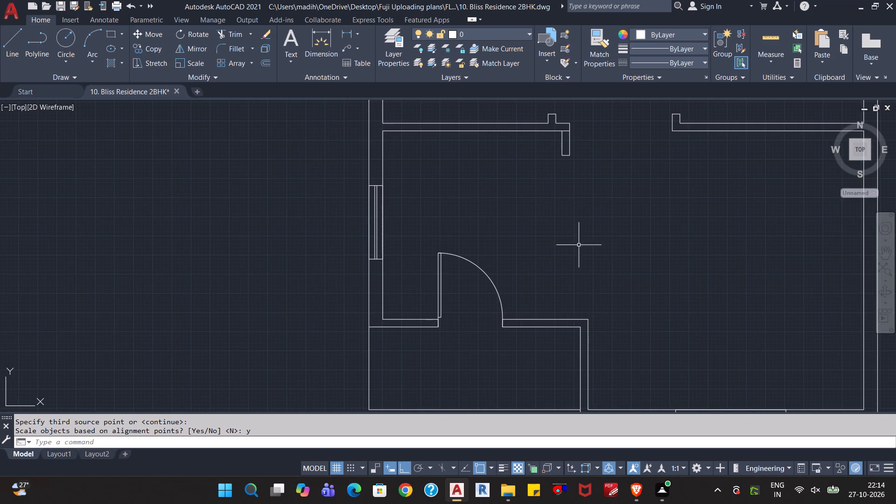
pyautogui.moveTo(579, 246); pyautogui.dragTo(413, 305, button='middle')
pyautogui.scroll(-1, 483, 287)
pyautogui.scroll(-1, 432, 281)
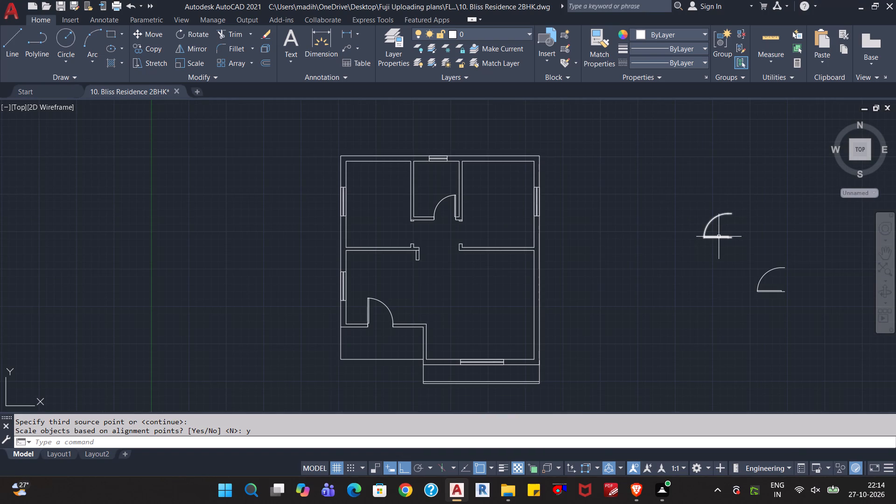
pyautogui.click(769, 291)
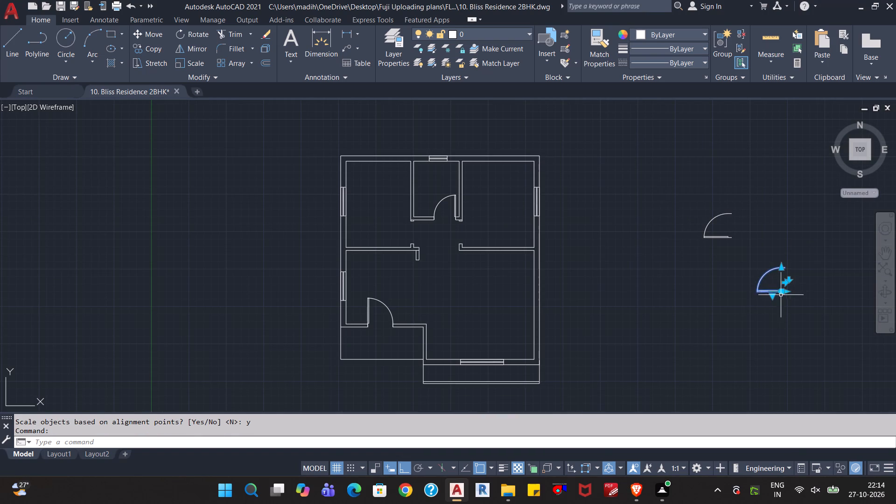
pyautogui.click(782, 281)
pyautogui.click(736, 312)
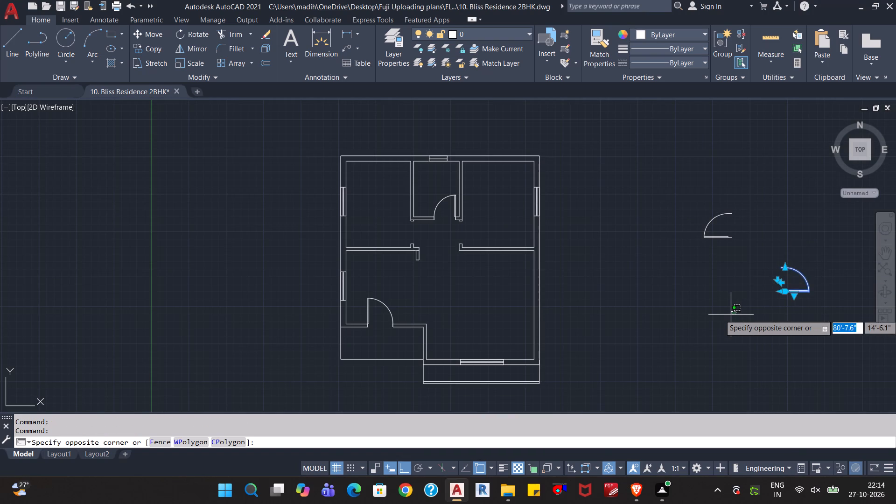
pyautogui.press('Escape')
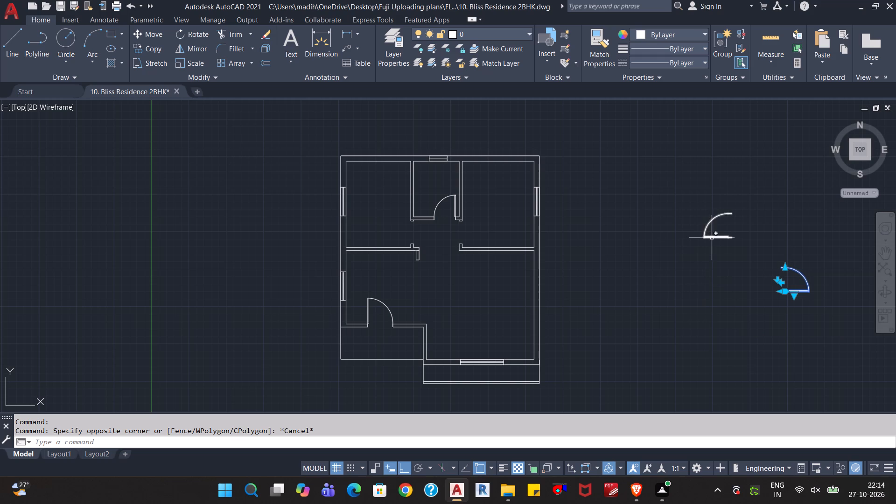
# Move the two outside doors straight west into the plan, one into the northwest room and the other into the large southeast room.
pyautogui.click(712, 238)
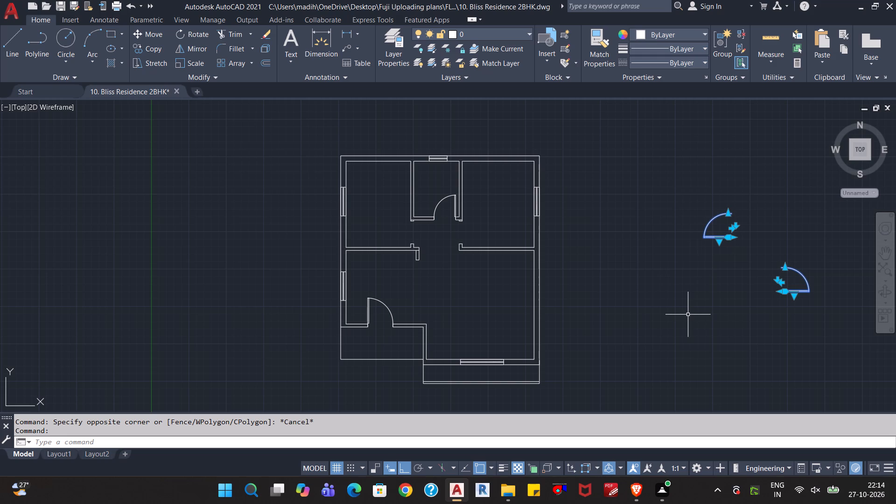
pyautogui.press('m')
pyautogui.press('Return')
pyautogui.click(713, 234)
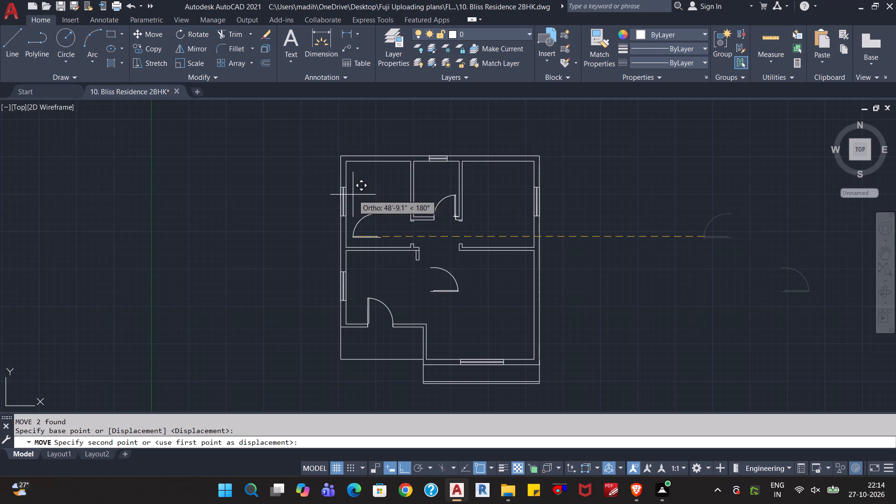
pyautogui.click(365, 206)
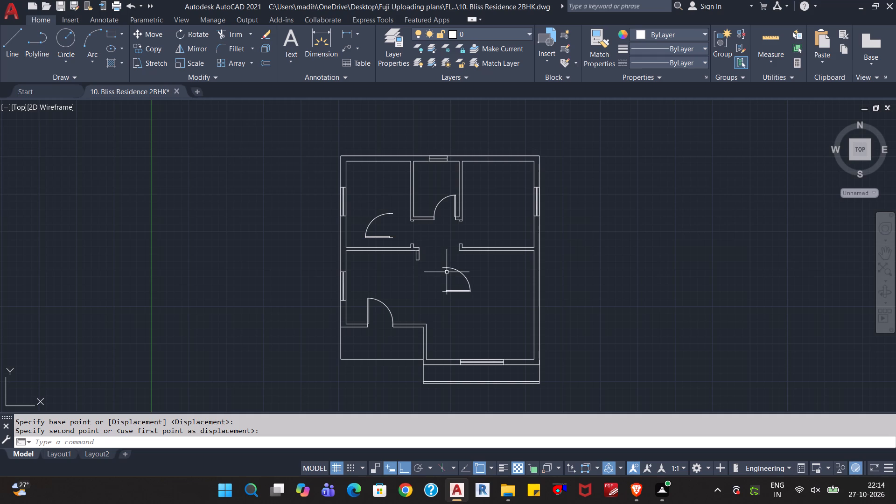
# Align the northwest room's loose door to both jambs of the opening in its east wall, scaling it to the alignment points.
pyautogui.press('Escape')
pyautogui.press('Escape')
pyautogui.press('Escape')
pyautogui.scroll(2, 376, 222)
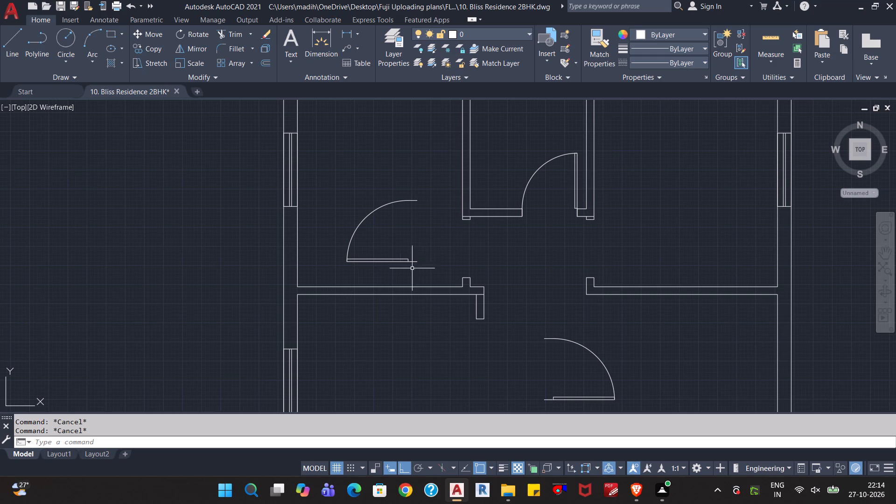
pyautogui.click(416, 260)
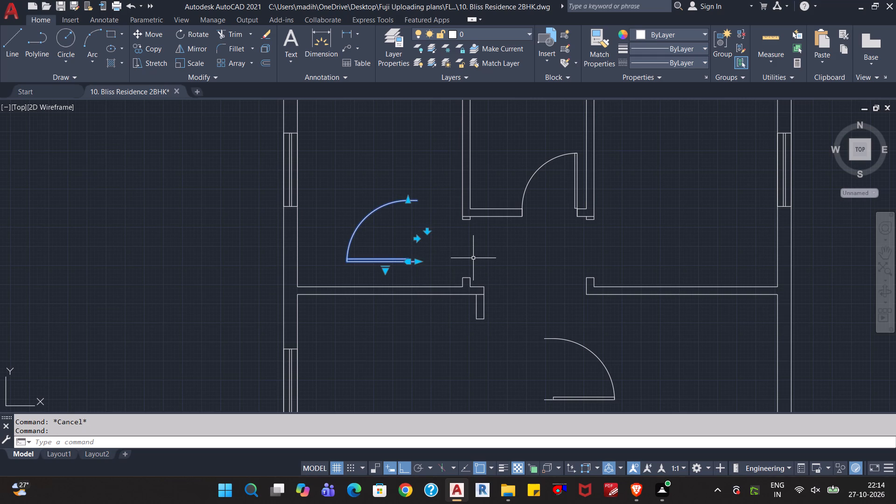
pyautogui.write('al')
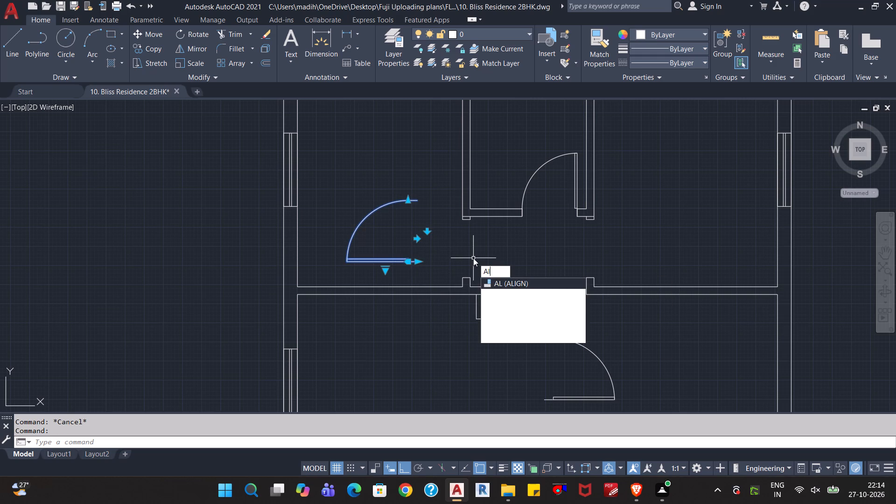
pyautogui.press('Return')
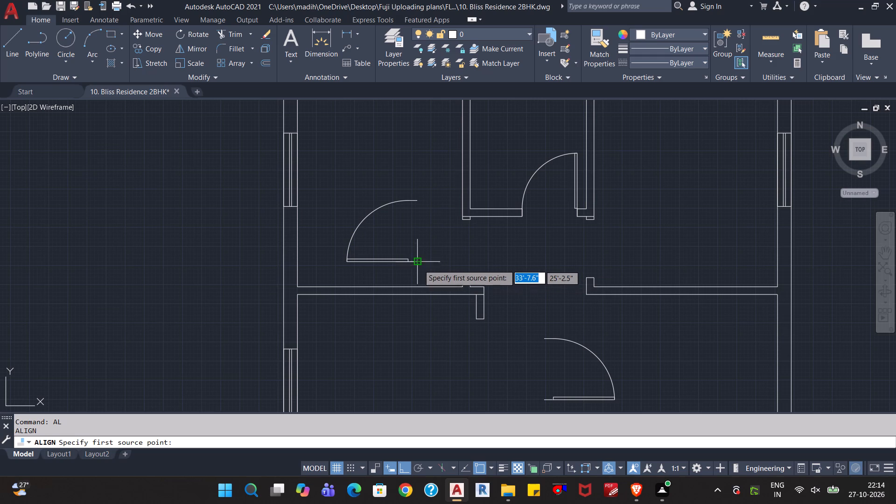
pyautogui.click(419, 262)
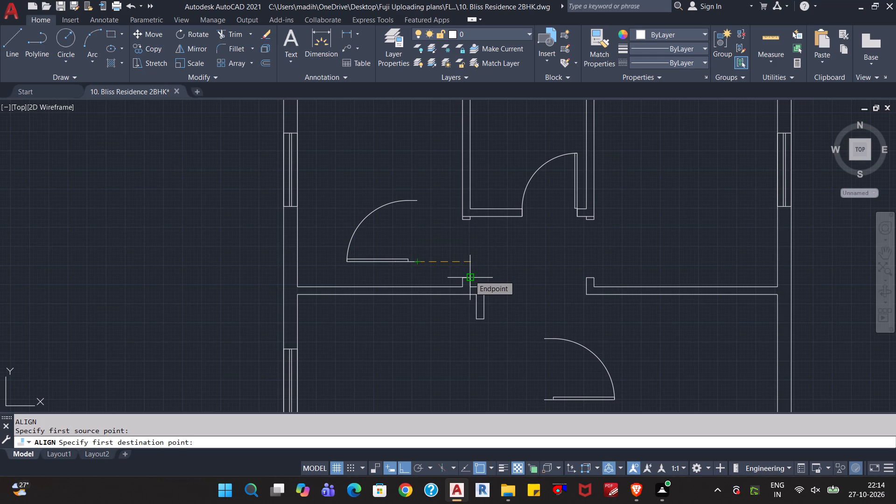
pyautogui.scroll(2, 469, 275)
pyautogui.click(471, 281)
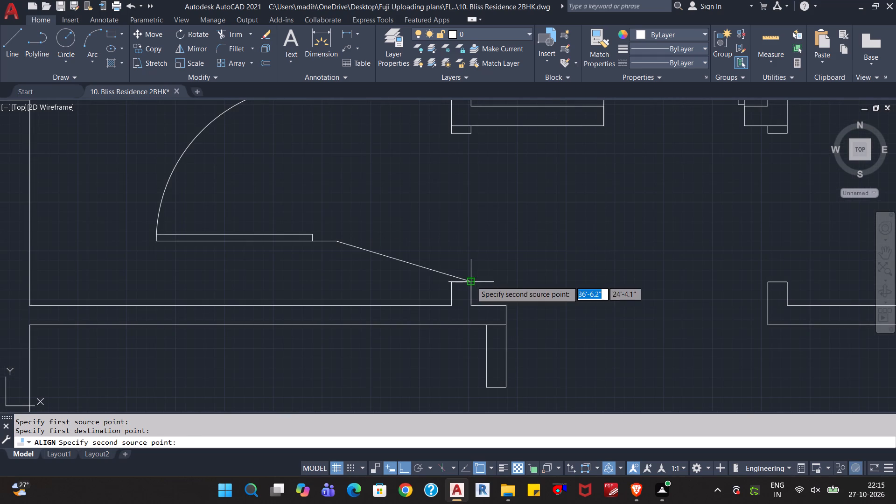
pyautogui.scroll(-2, 396, 186)
pyautogui.click(375, 148)
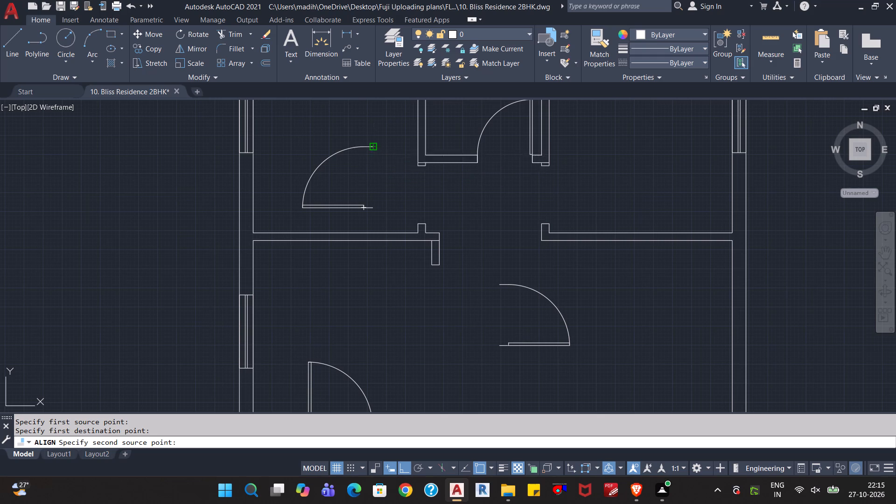
pyautogui.scroll(3, 430, 186)
pyautogui.scroll(-2, 414, 131)
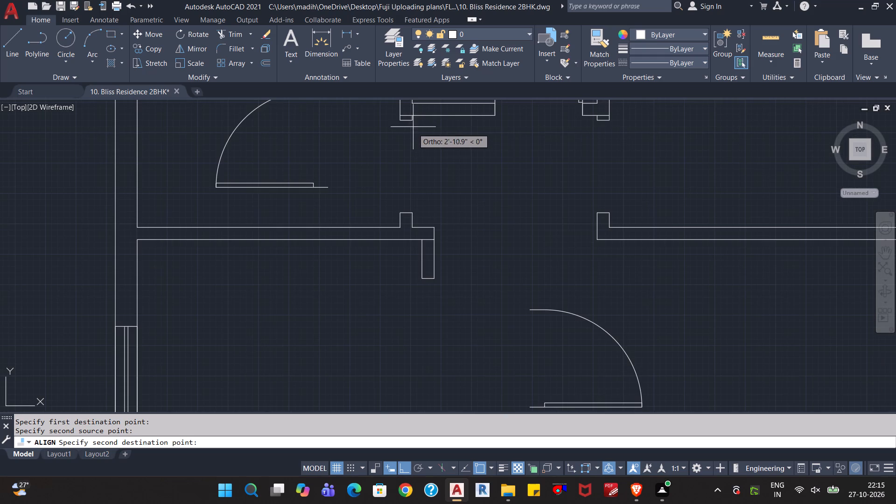
pyautogui.click(412, 121)
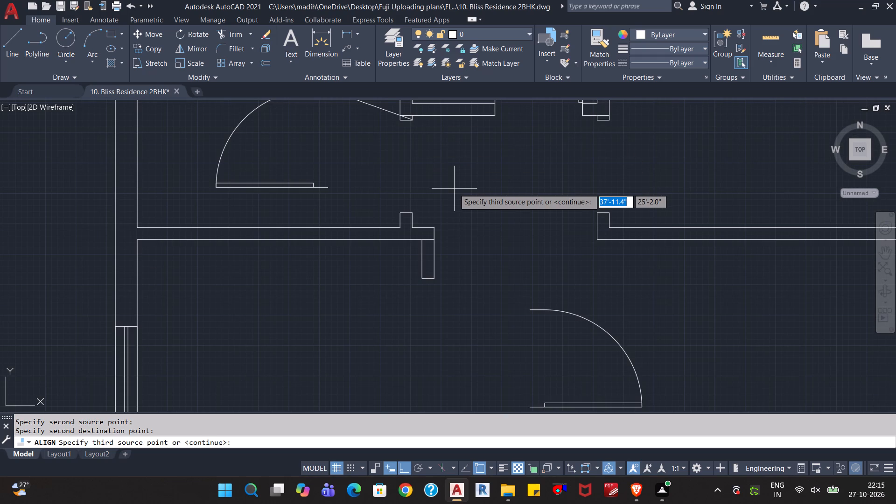
pyautogui.press('Return')
pyautogui.moveTo(465, 212); pyautogui.dragTo(454, 189)
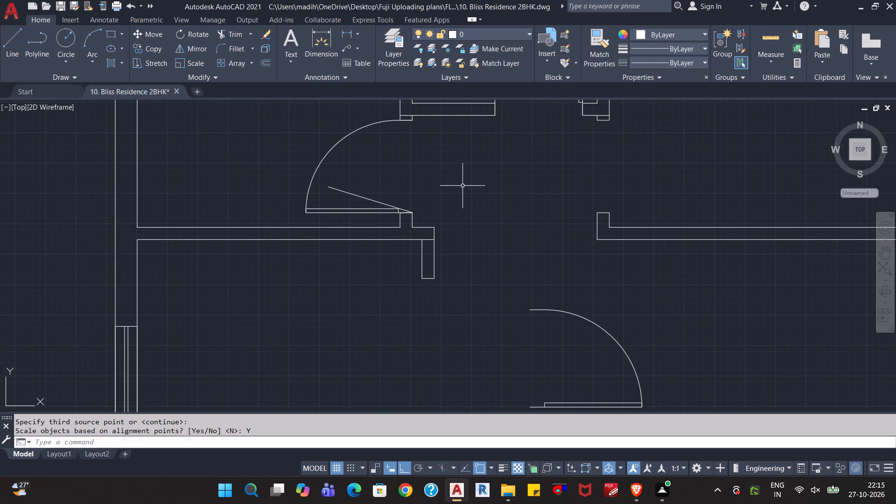
# Move the loose door from the large southeast room into the northeast room, switching ortho off for the placement and back on.
pyautogui.scroll(2, 433, 203)
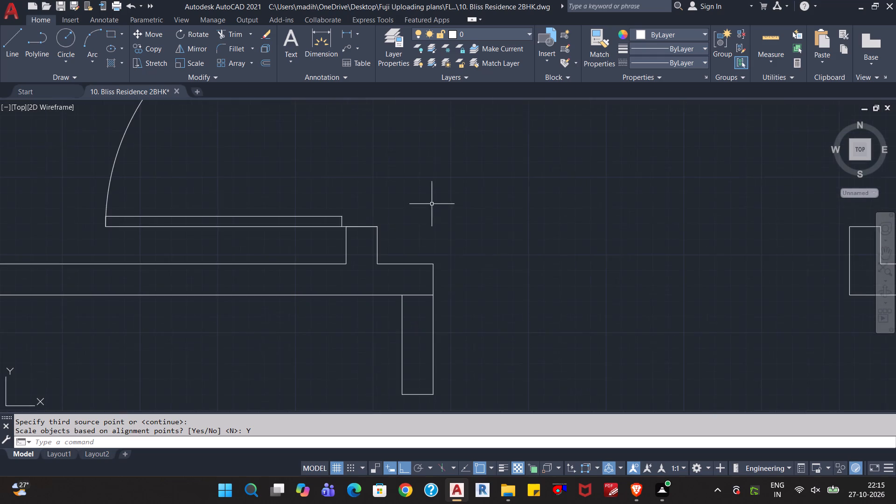
pyautogui.scroll(-4, 426, 206)
pyautogui.moveTo(474, 199); pyautogui.dragTo(448, 224, button='middle')
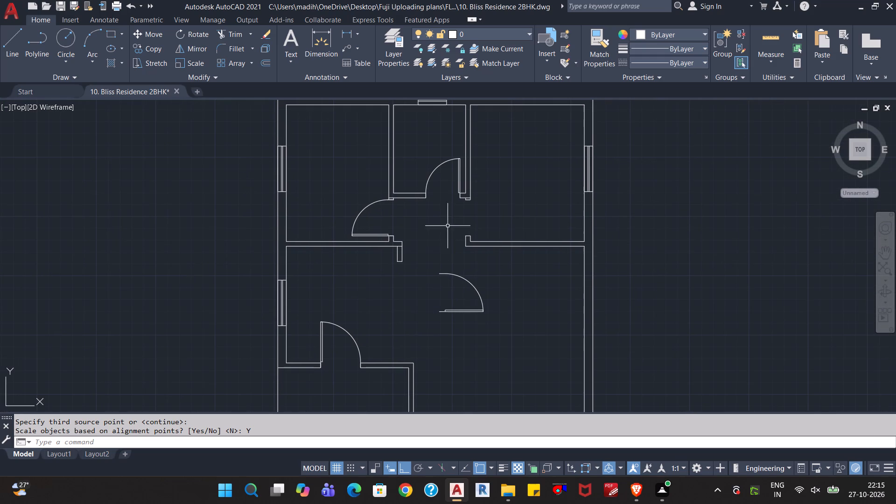
pyautogui.click(487, 274)
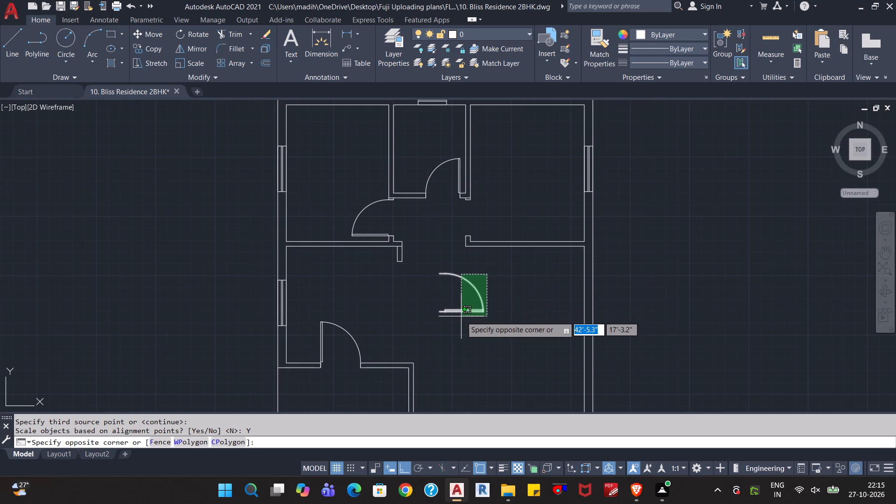
pyautogui.press('Escape')
pyautogui.click(485, 279)
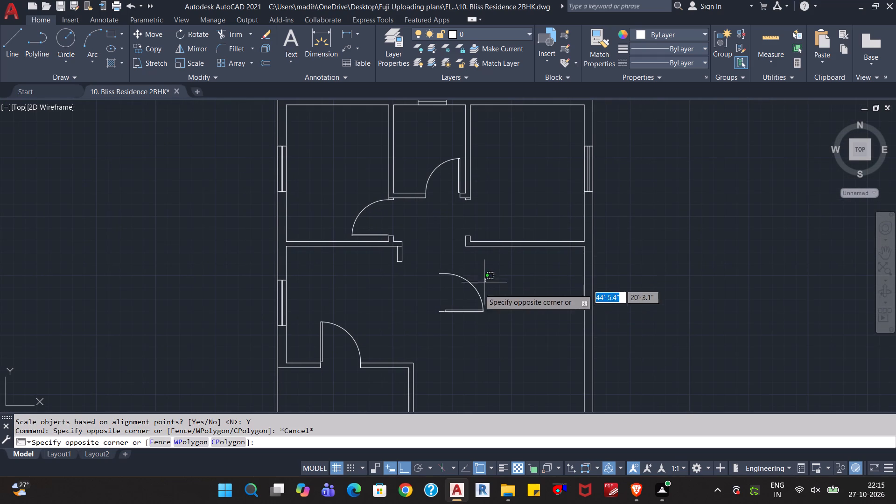
pyautogui.click(462, 315)
pyautogui.press('m')
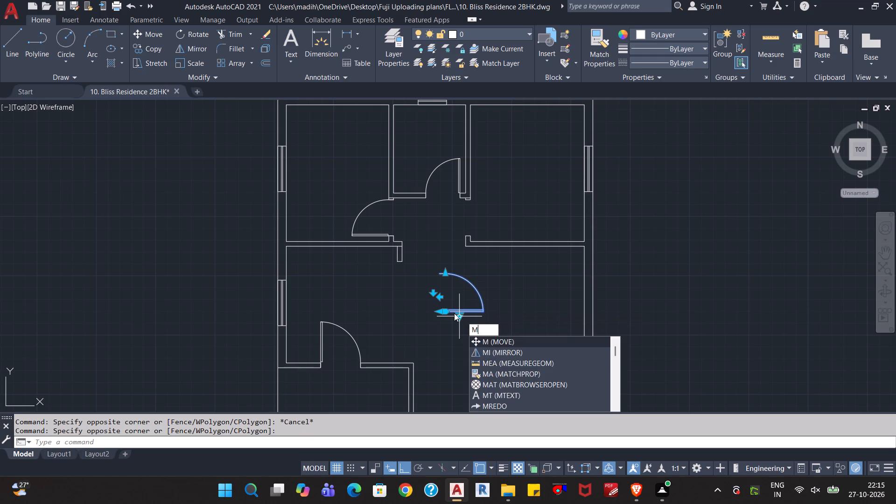
pyautogui.press('Return')
pyautogui.click(450, 313)
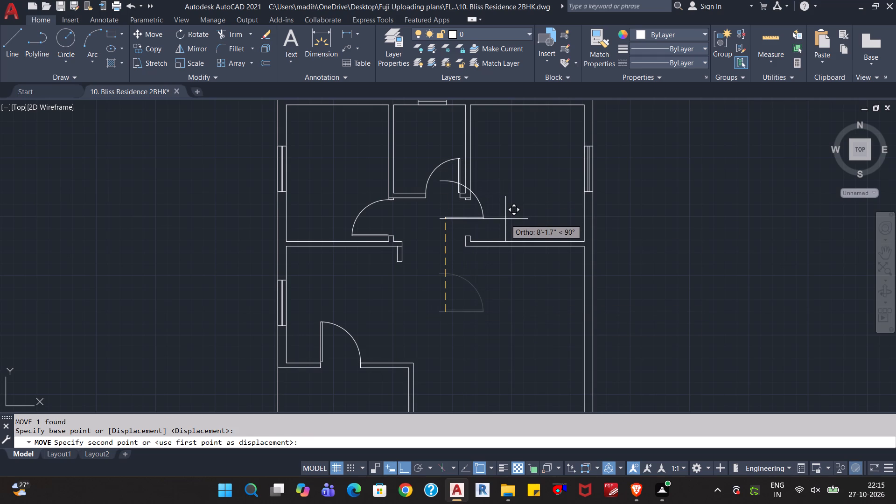
pyautogui.press('F8')
pyautogui.click(510, 206)
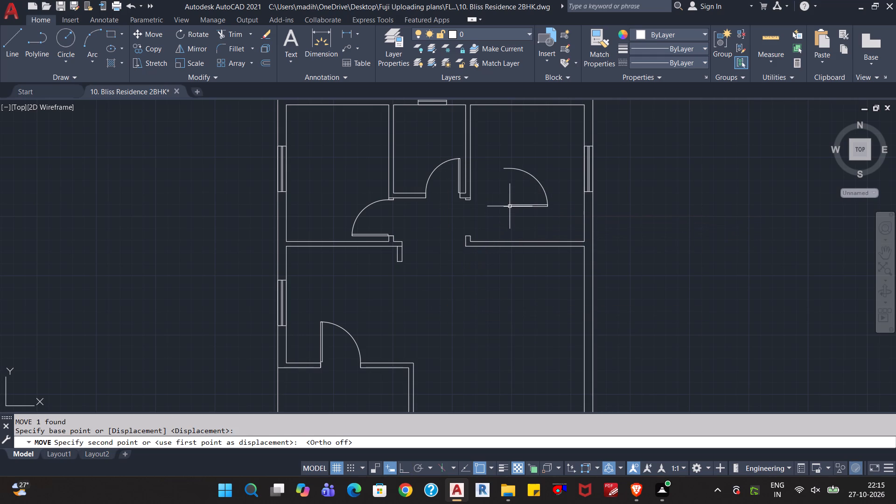
pyautogui.press('F8')
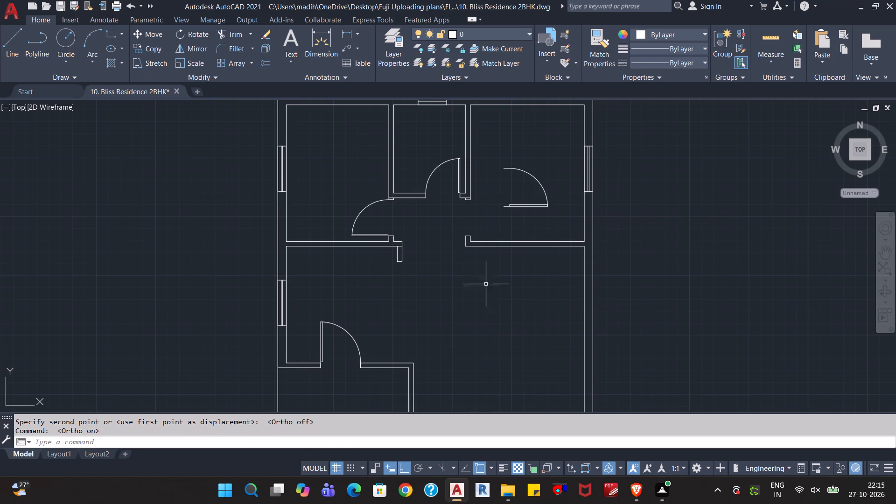
# Align the northeast room's door to both jambs of the opening in its west wall, scaling it to the alignment points.
pyautogui.scroll(2, 497, 251)
pyautogui.moveTo(487, 187); pyautogui.dragTo(485, 258, button='middle')
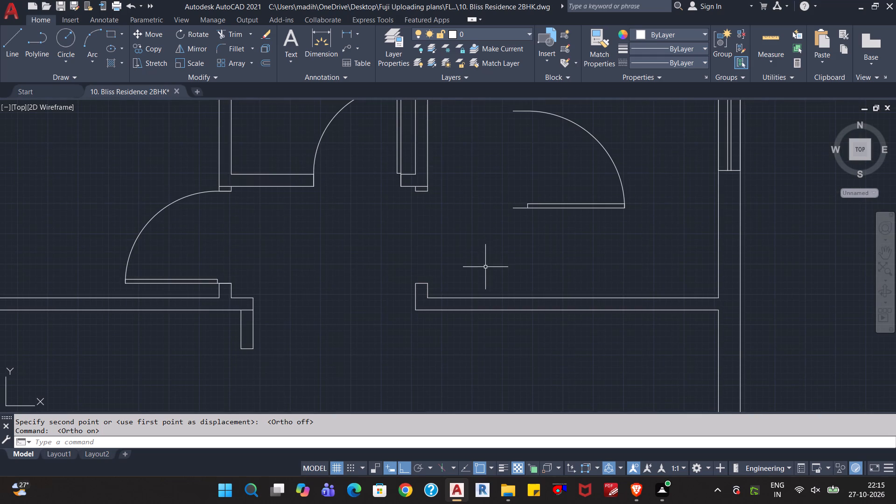
pyautogui.scroll(-1, 485, 266)
pyautogui.scroll(1, 469, 224)
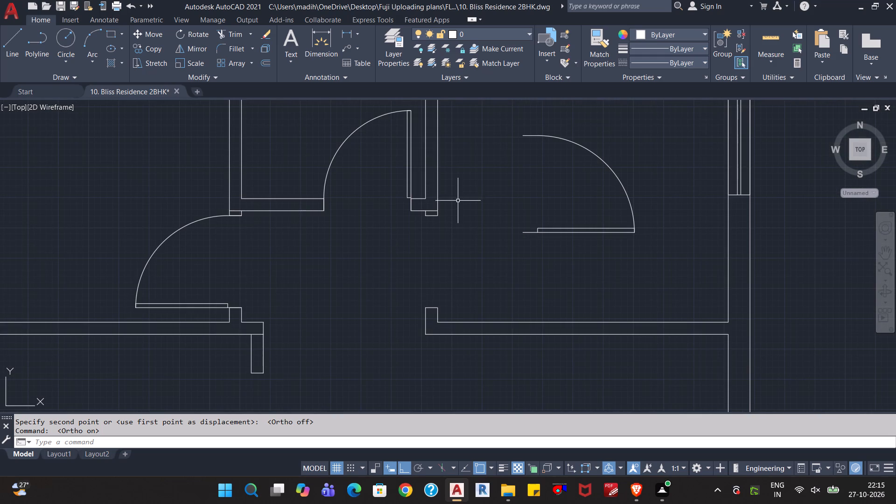
pyautogui.scroll(-1, 458, 193)
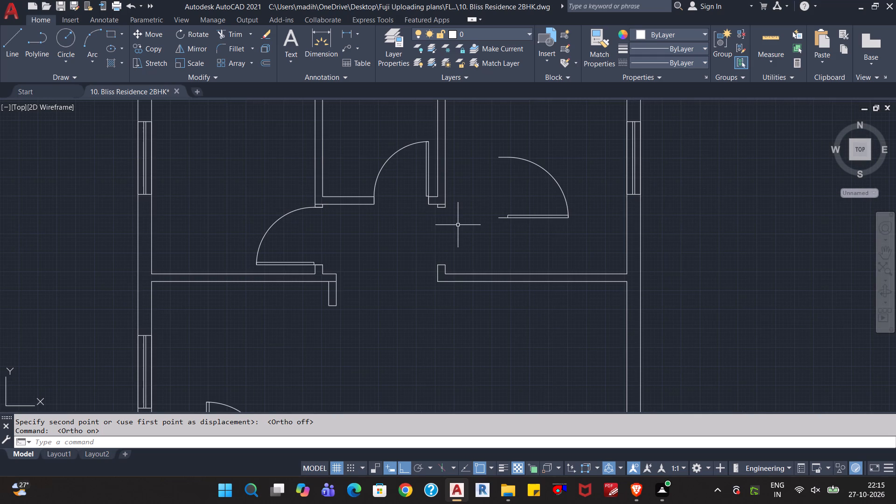
pyautogui.write('al')
pyautogui.press('Return')
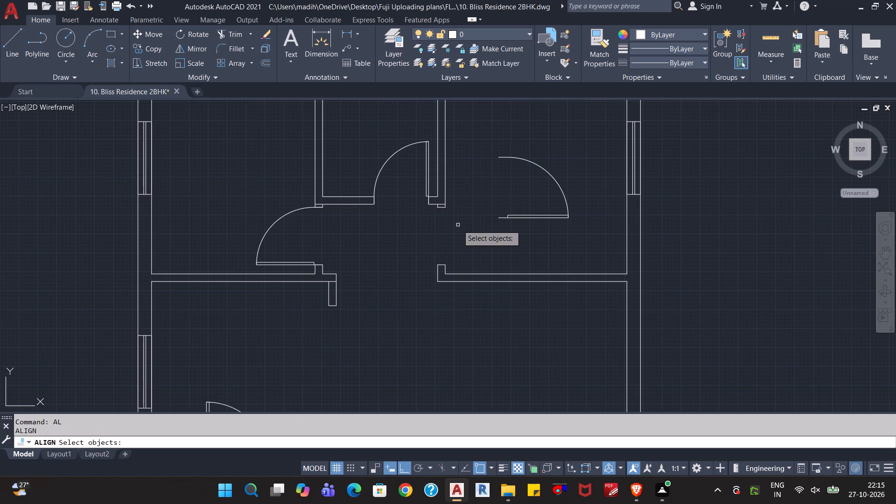
pyautogui.click(499, 217)
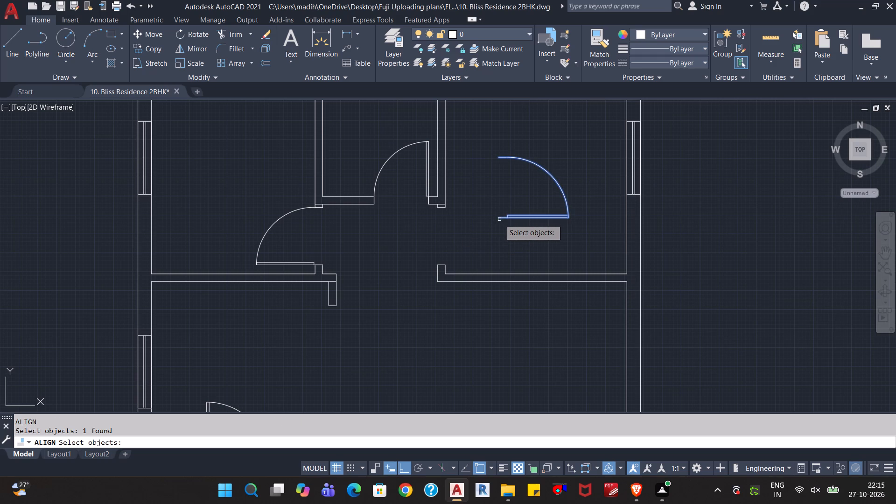
pyautogui.press('Return')
pyautogui.click(501, 218)
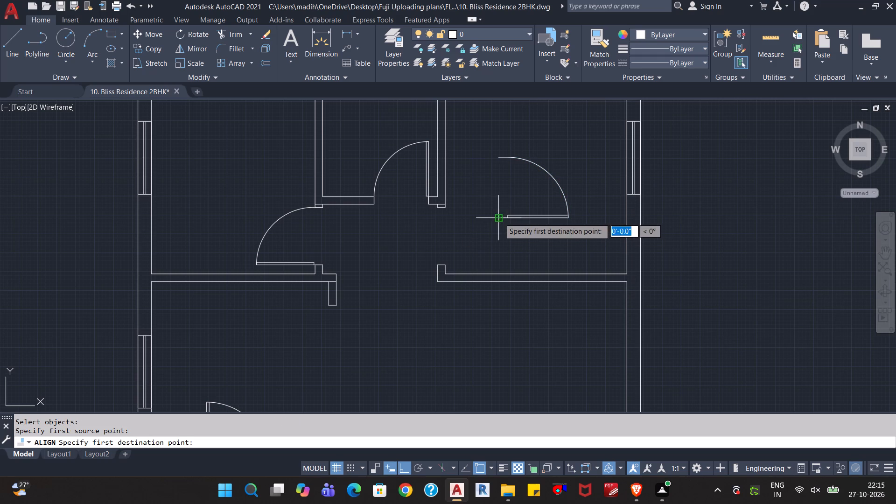
pyautogui.click(438, 266)
pyautogui.click(501, 154)
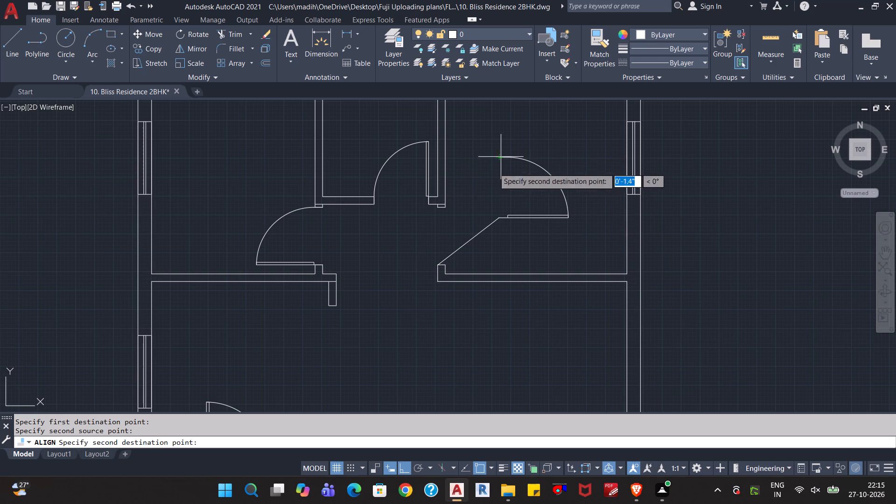
pyautogui.scroll(2, 433, 213)
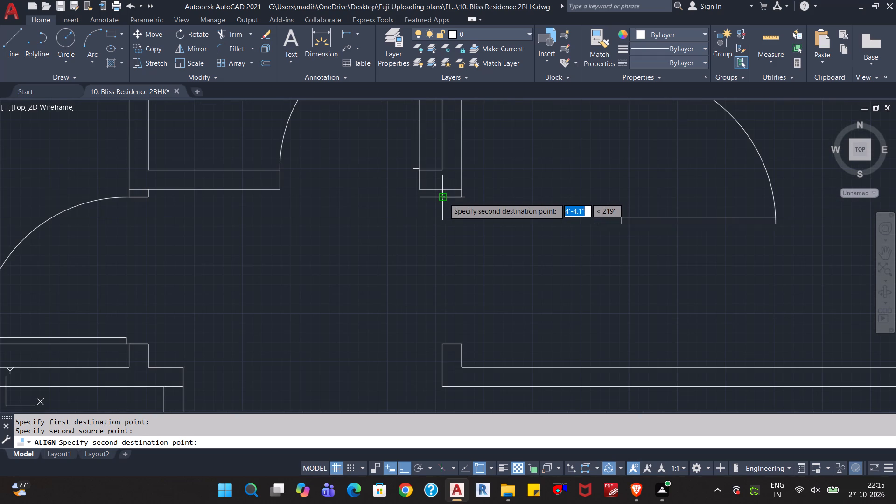
pyautogui.click(442, 198)
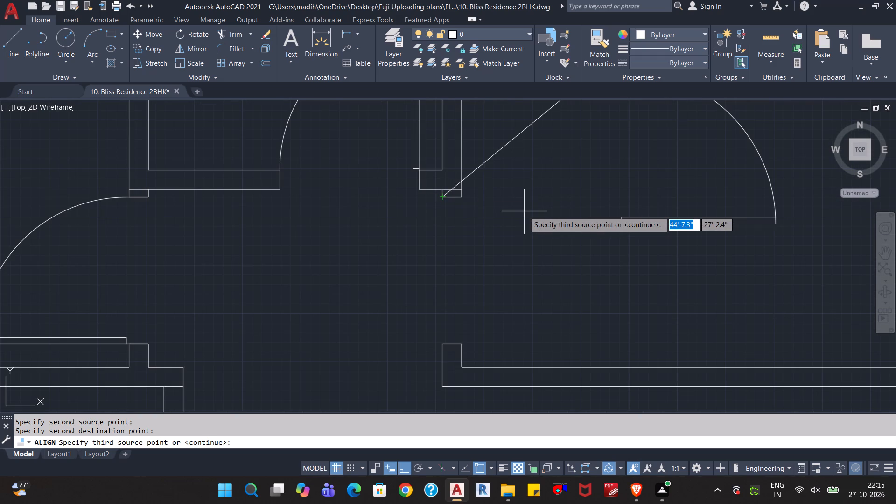
pyautogui.press('Return')
pyautogui.press('y')
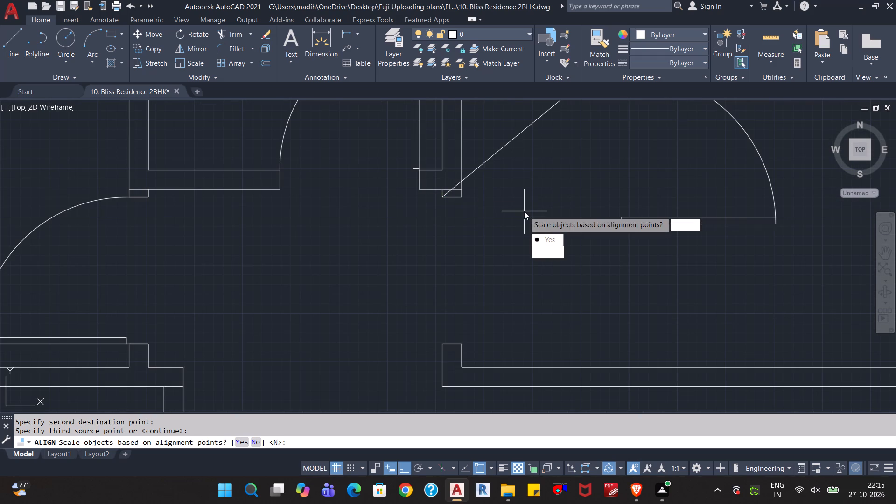
pyautogui.press('Return')
# Save the floor plan drawing with all doors placed.
pyautogui.scroll(-4, 581, 194)
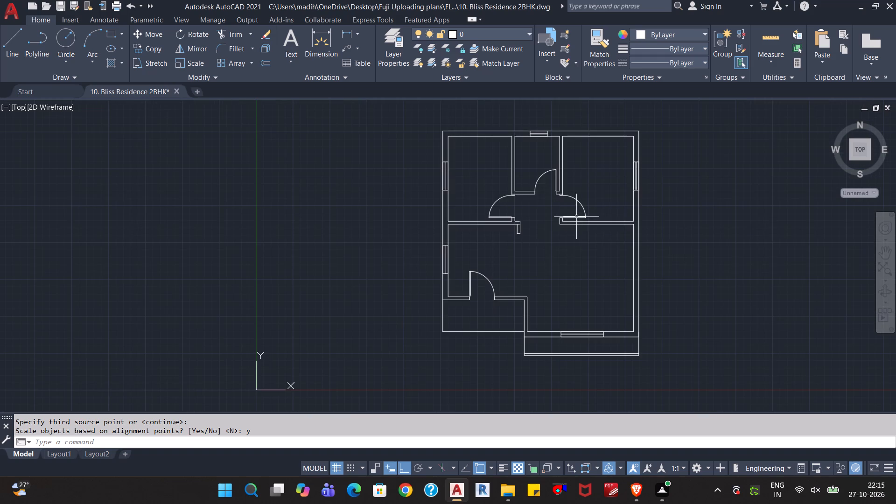
pyautogui.scroll(1, 568, 248)
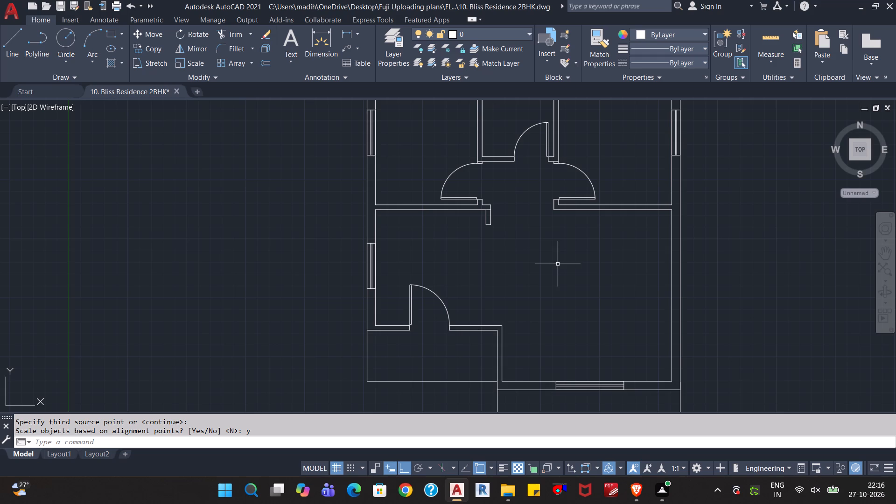
pyautogui.scroll(-2, 558, 264)
pyautogui.scroll(1, 558, 265)
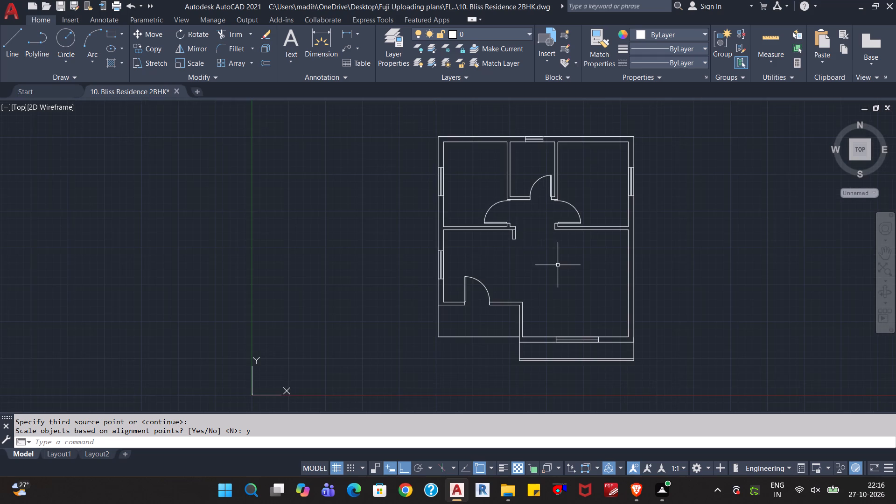
pyautogui.hotkey('ctrl', 's')
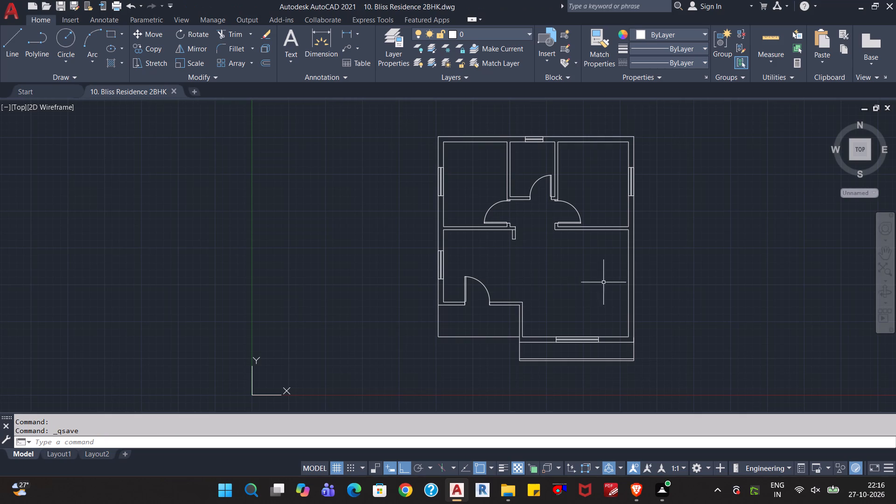
# Close the HP System Information window and save the drawing again.
pyautogui.moveTo(700, 282); pyautogui.dragTo(619, 286, button='middle')
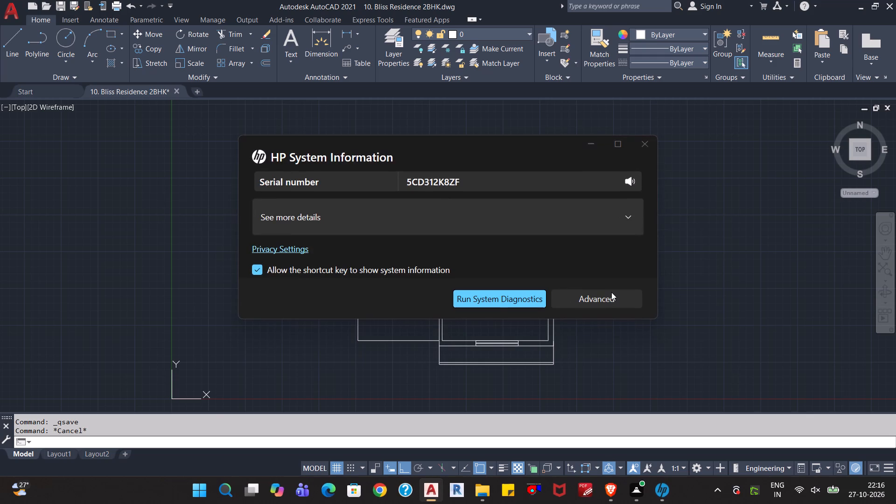
pyautogui.click(640, 143)
pyautogui.click(654, 144)
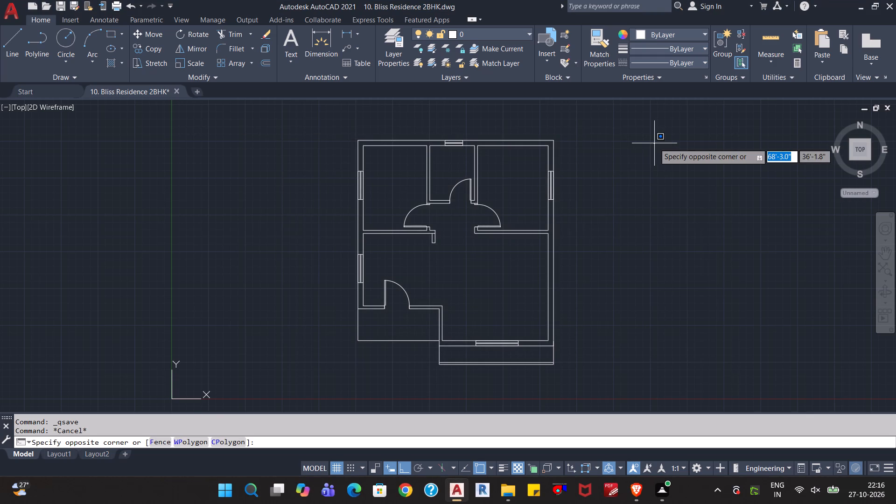
pyautogui.hotkey('ctrl', 's')
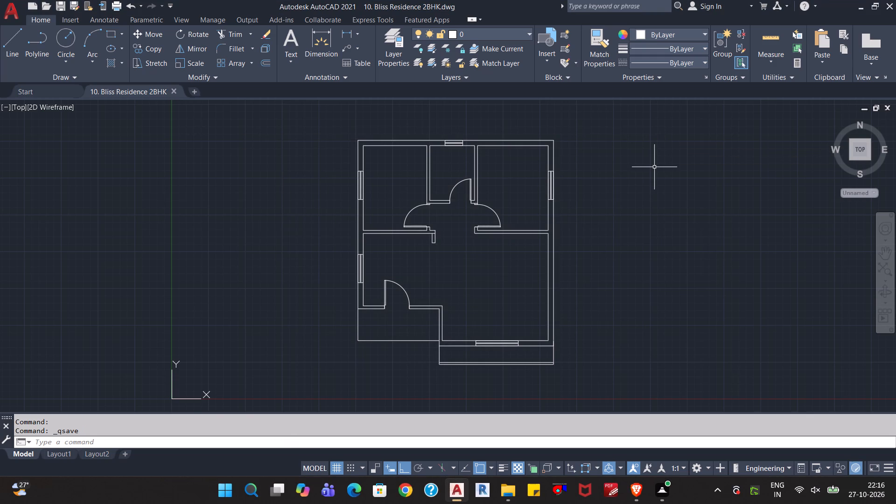
# Open the 01-01-cad-blocks-net-beds drawing from the Beds subfolder of the Blocks folder.
pyautogui.hotkey('ctrl', 'o')
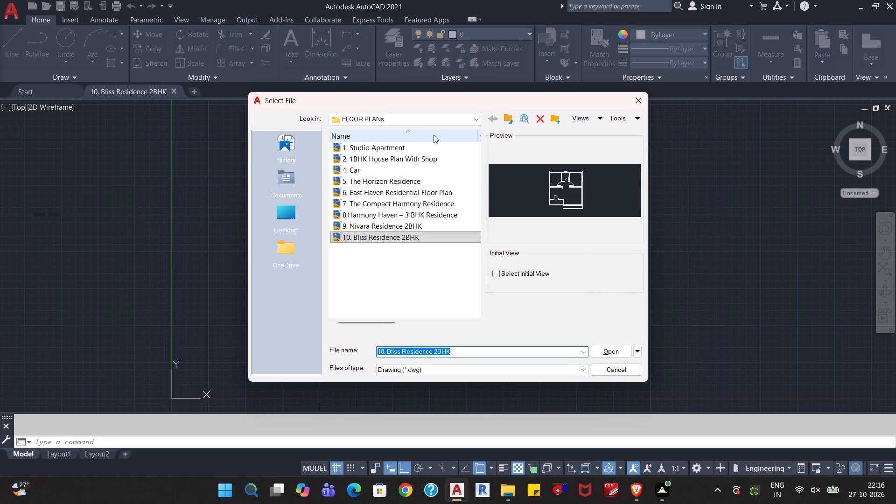
pyautogui.click(510, 115)
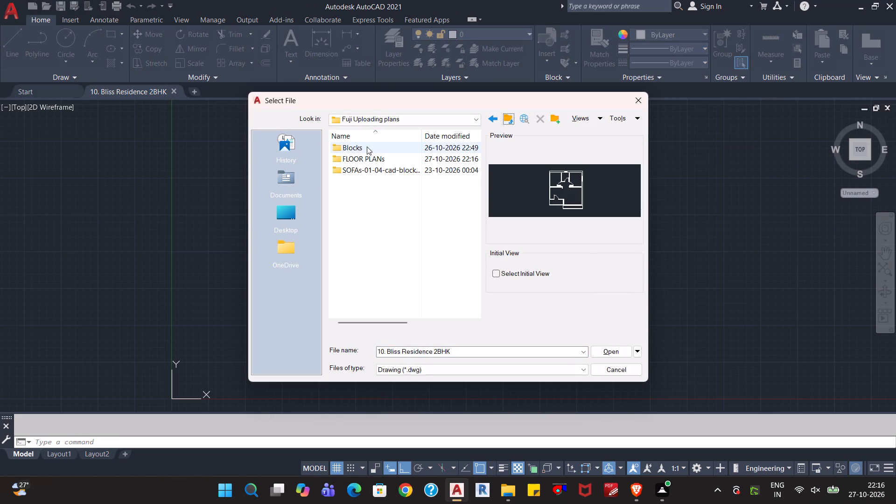
pyautogui.doubleClick(367, 147)
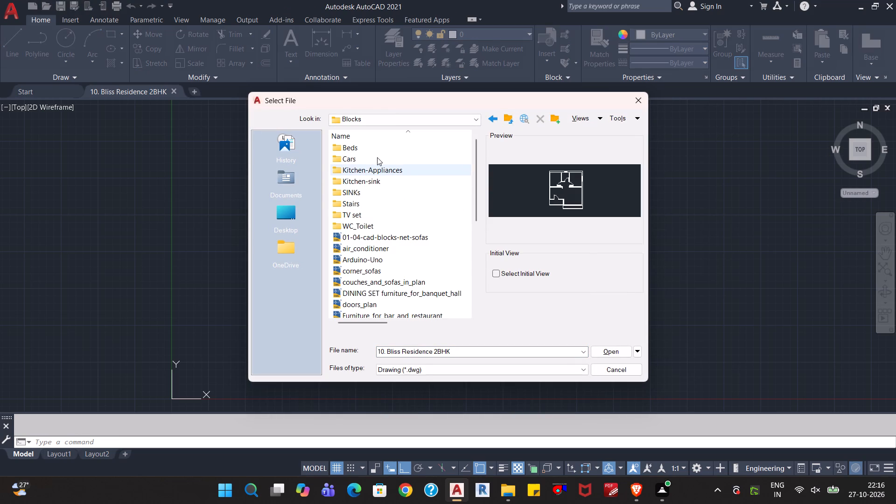
pyautogui.doubleClick(379, 149)
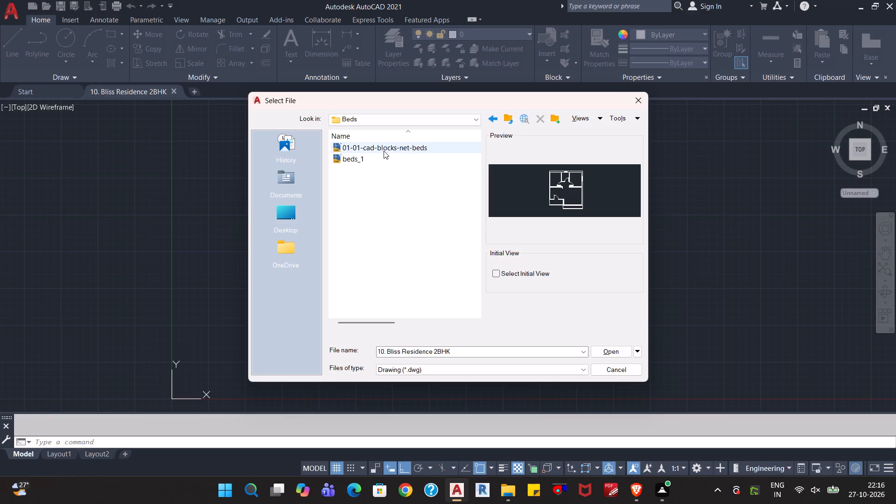
pyautogui.click(384, 150)
pyautogui.click(606, 352)
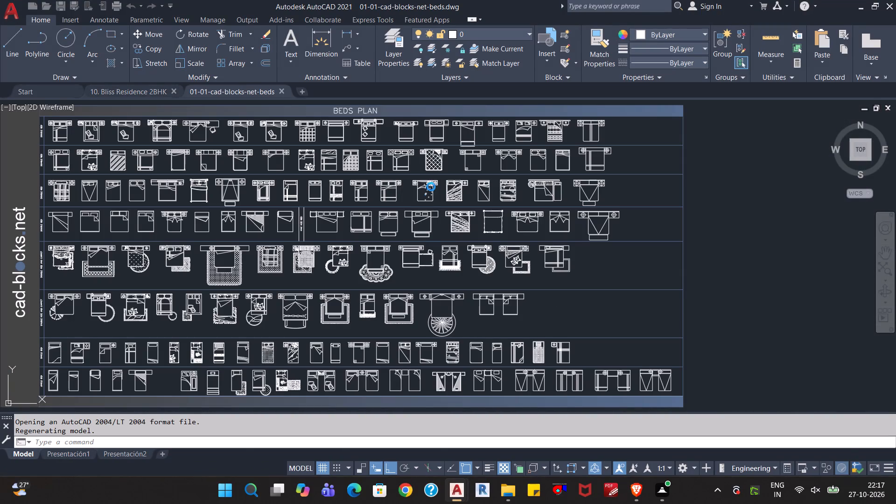
# Examine the plan-view bed blocks in the library, including the king-size beds and those with rugs and side tables.
pyautogui.scroll(2, 427, 204)
pyautogui.scroll(1, 524, 276)
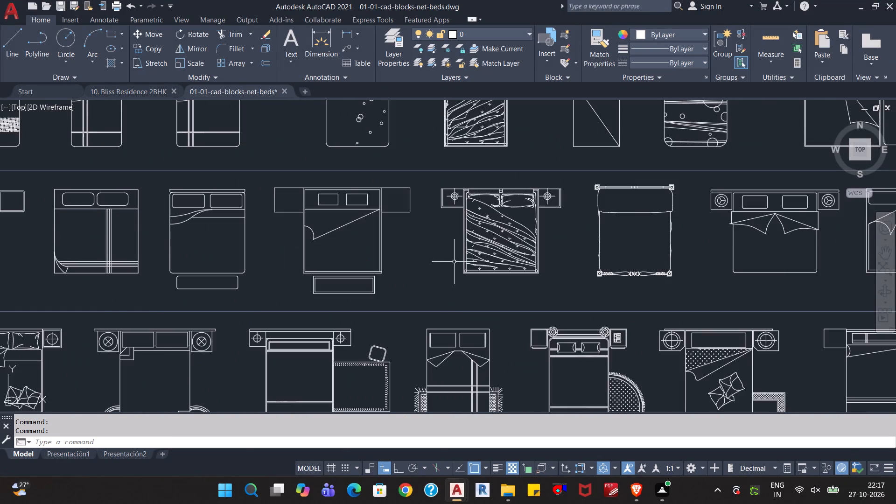
pyautogui.scroll(-1, 452, 260)
pyautogui.moveTo(439, 250); pyautogui.dragTo(446, 287, button='middle')
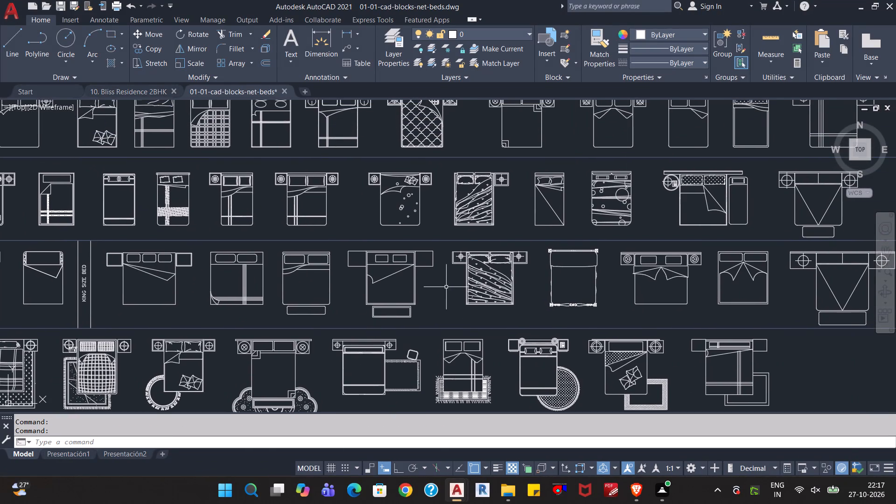
pyautogui.scroll(1, 489, 227)
pyautogui.scroll(-1, 489, 227)
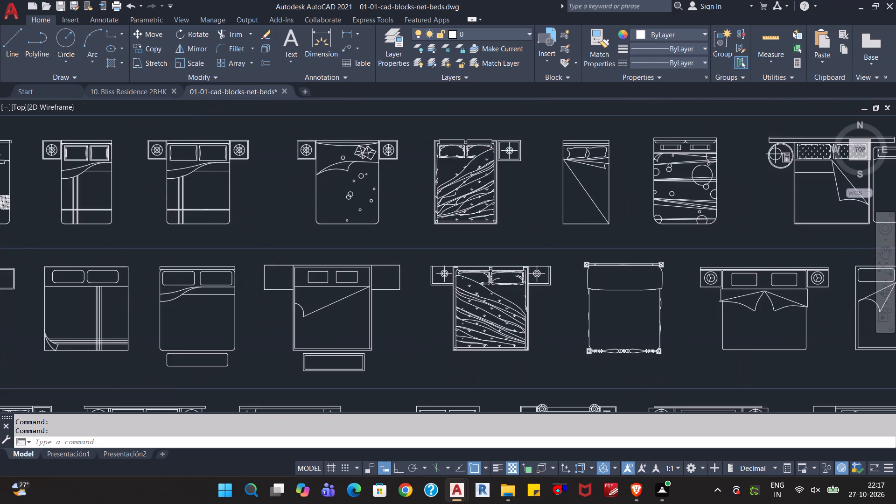
pyautogui.scroll(-1, 489, 227)
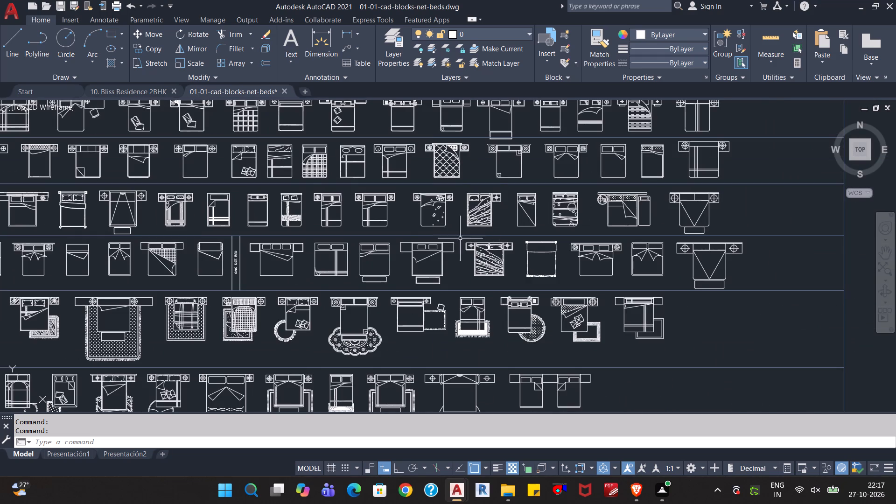
pyautogui.moveTo(165, 347); pyautogui.dragTo(249, 299, button='middle')
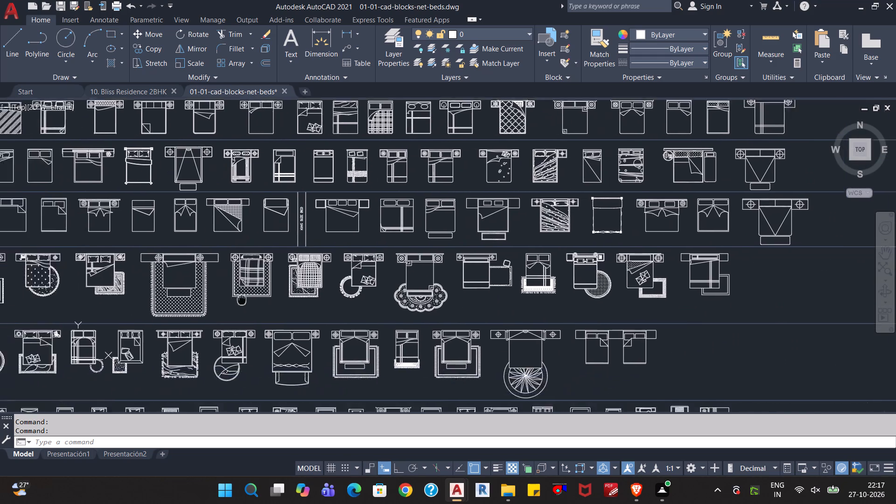
pyautogui.moveTo(249, 299); pyautogui.dragTo(325, 281, button='middle')
pyautogui.scroll(1, 226, 284)
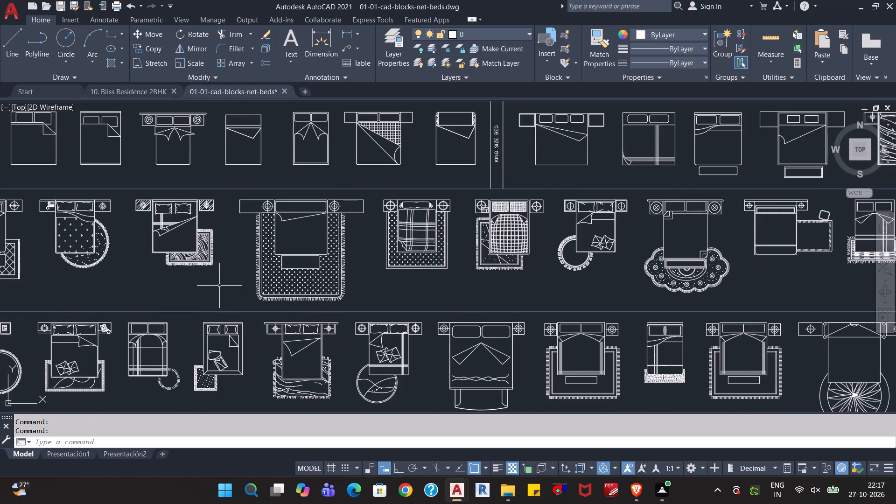
pyautogui.scroll(1, 204, 287)
pyautogui.moveTo(203, 287); pyautogui.dragTo(265, 307, button='middle')
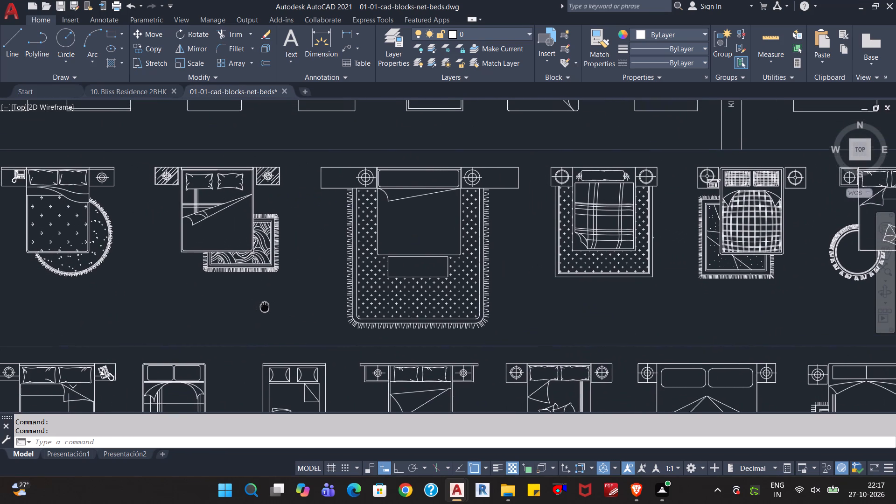
pyautogui.moveTo(265, 307); pyautogui.dragTo(266, 313, button='middle')
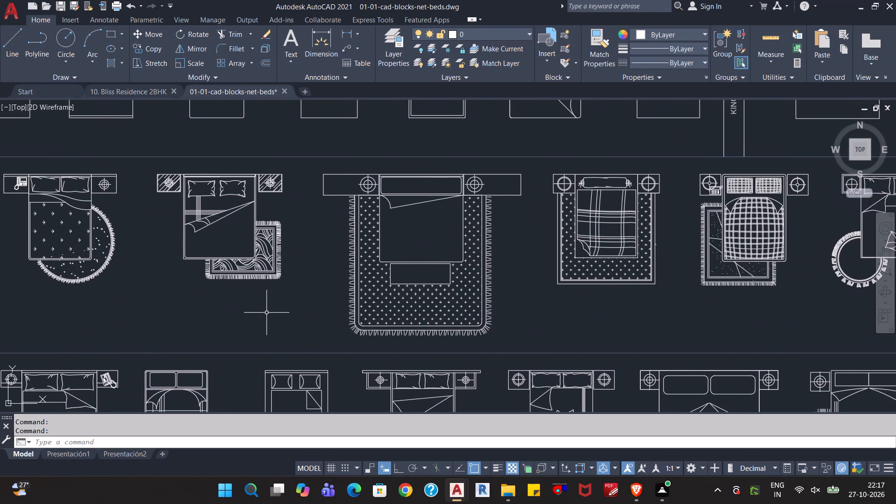
pyautogui.scroll(-1, 266, 313)
pyautogui.scroll(1, 266, 313)
pyautogui.moveTo(217, 308); pyautogui.dragTo(472, 288, button='middle')
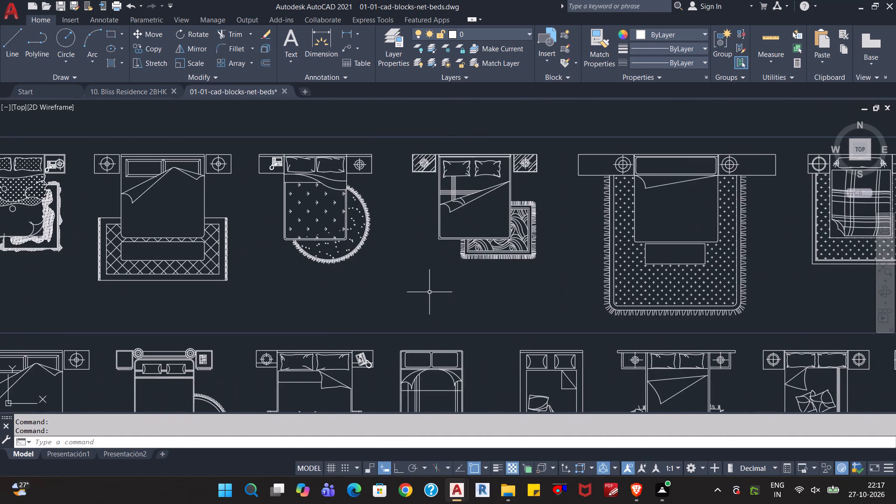
# Switch to File Explorer to look in the FLOOR PLANs folder, and return to the Bliss Residence 2BHK drawing.
pyautogui.hotkey('alt', 'Tab')
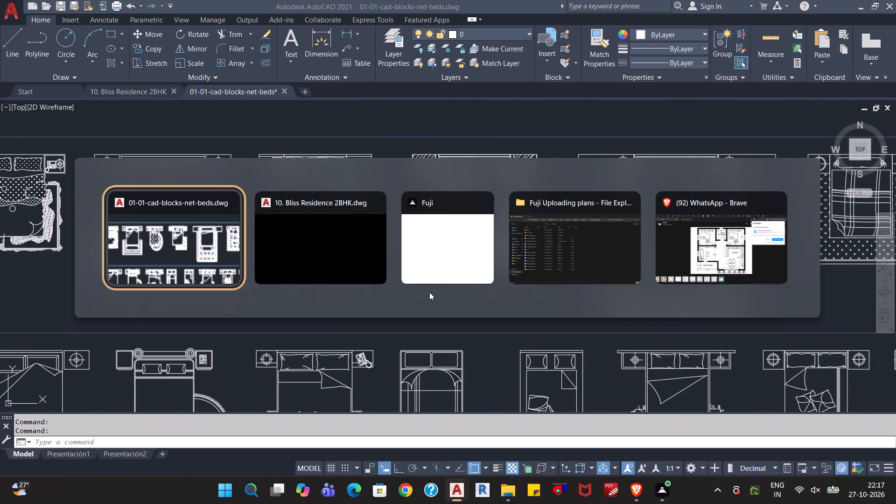
pyautogui.hotkey('alt', 'Tab')
pyautogui.hotkey('alt', 'Tab')
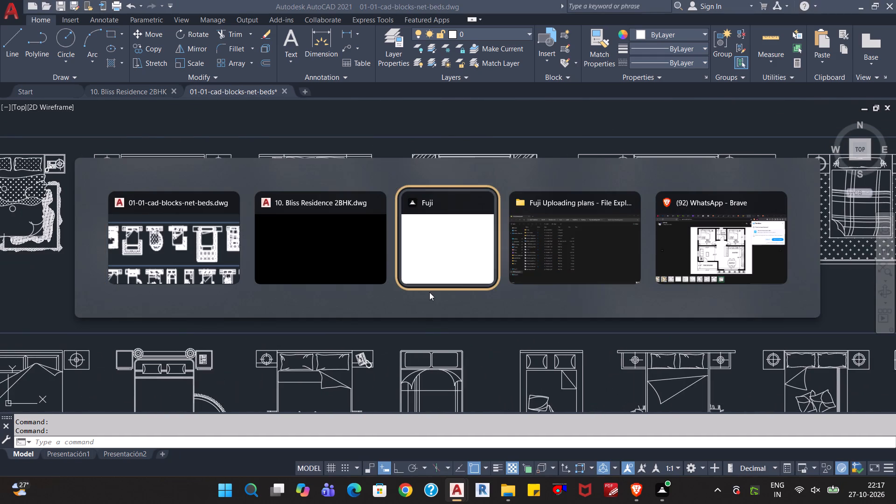
pyautogui.hotkey('alt', 'Tab')
pyautogui.doubleClick(175, 124)
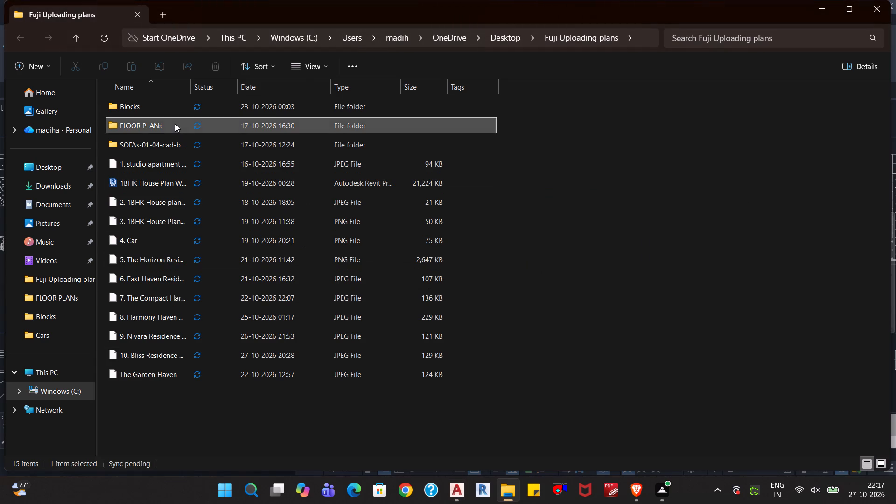
pyautogui.hotkey('alt', 'Tab')
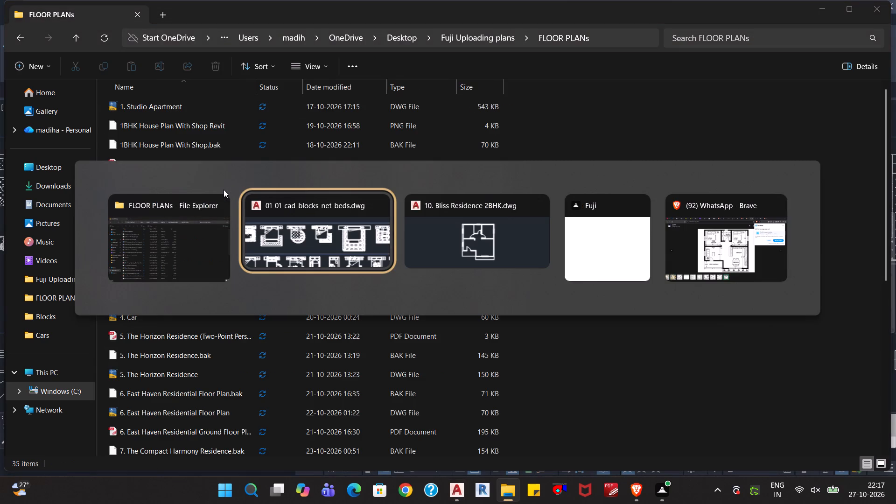
pyautogui.hotkey('alt', 'Tab')
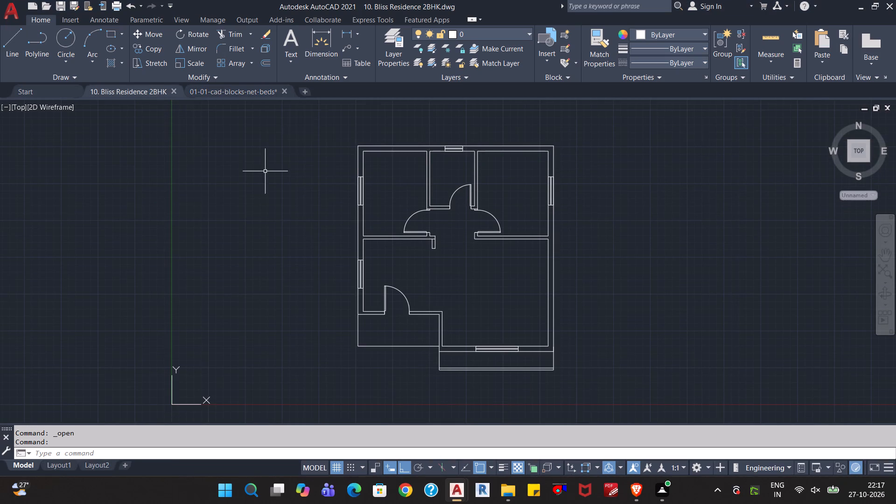
# Preview earlier plans in the FLOOR PLANs folder and open the 8.Harmony Haven – 3 BHK Residence drawing.
pyautogui.hotkey('ctrl', 'o')
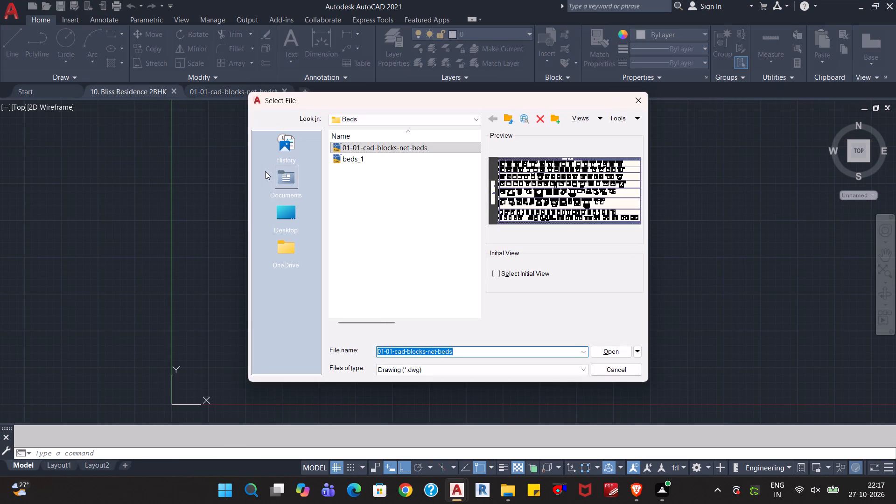
pyautogui.click(510, 119)
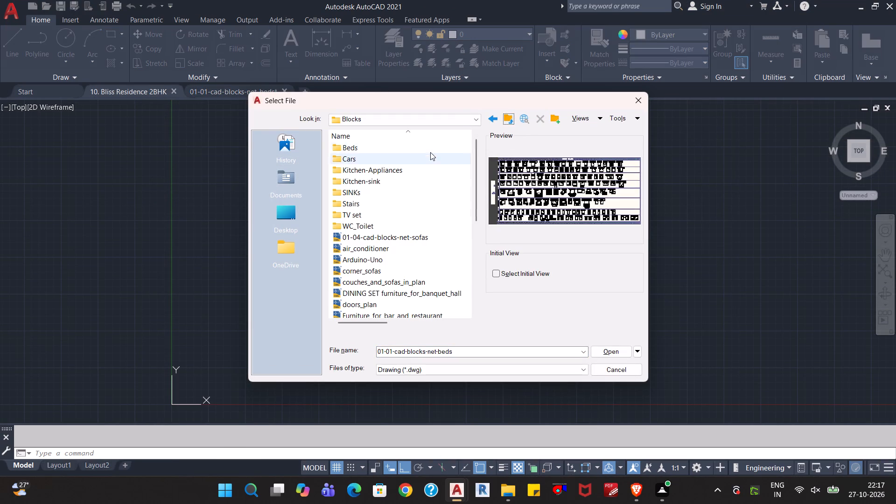
pyautogui.click(508, 119)
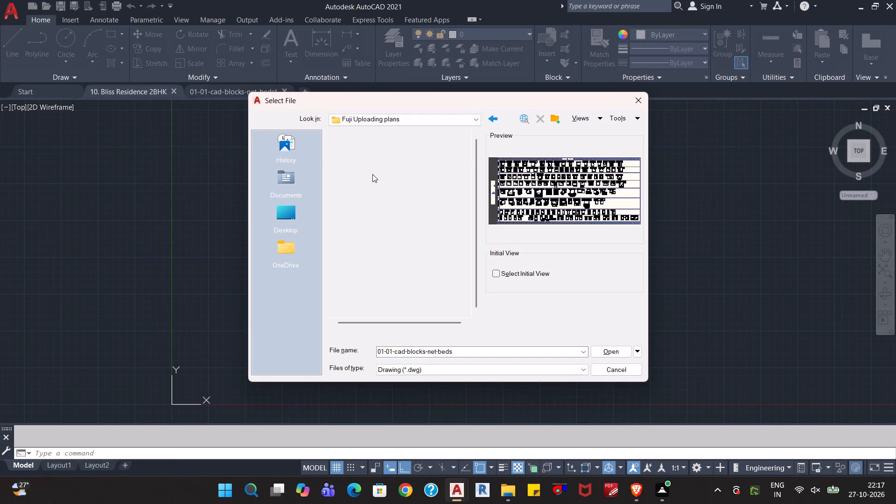
pyautogui.doubleClick(365, 158)
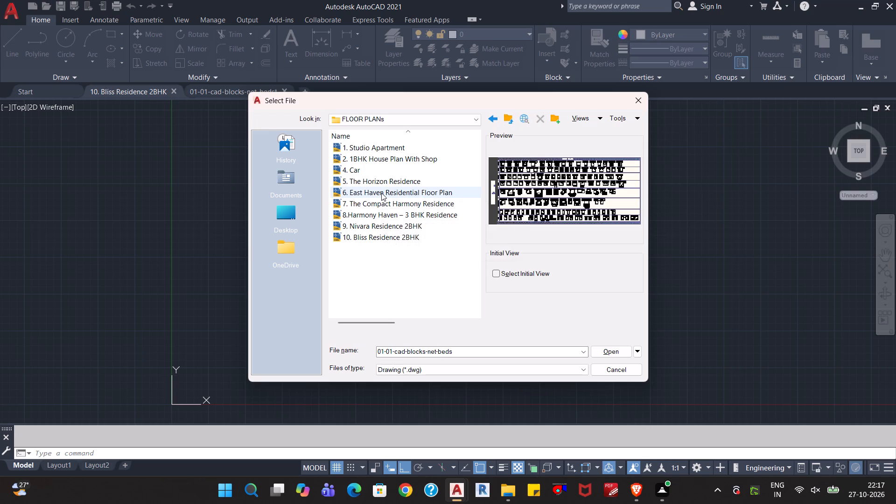
pyautogui.click(381, 193)
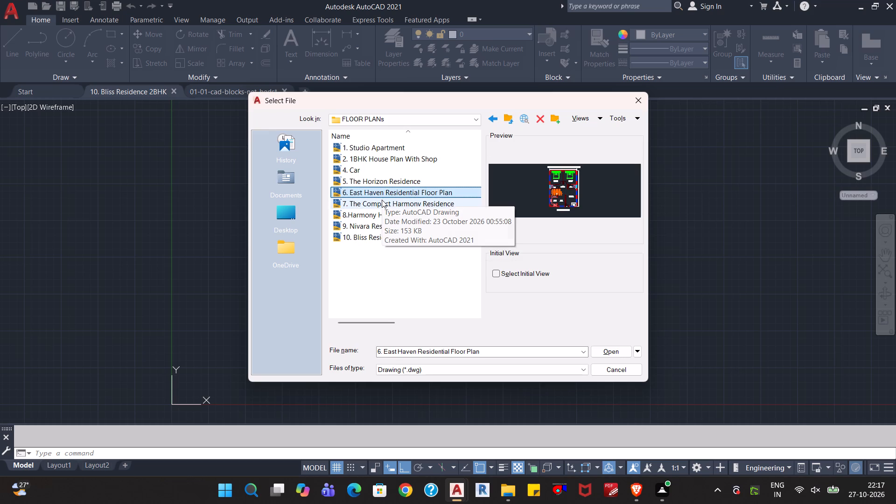
pyautogui.click(382, 200)
pyautogui.click(385, 217)
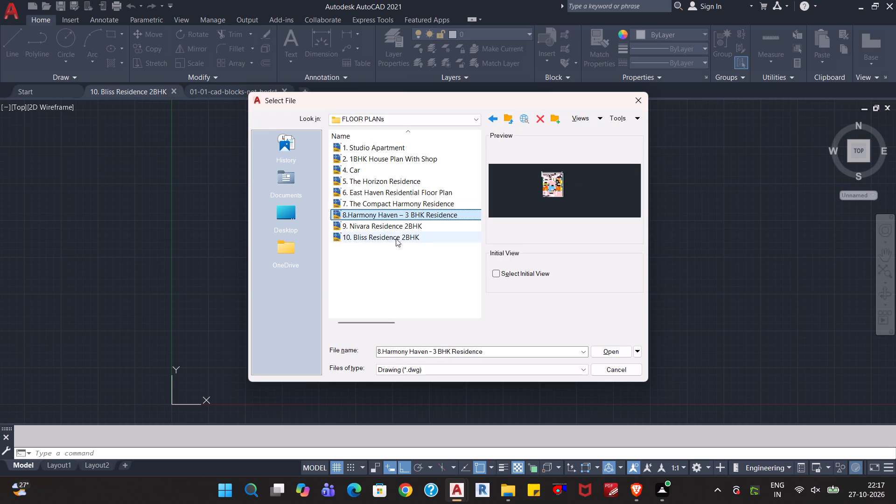
pyautogui.click(612, 353)
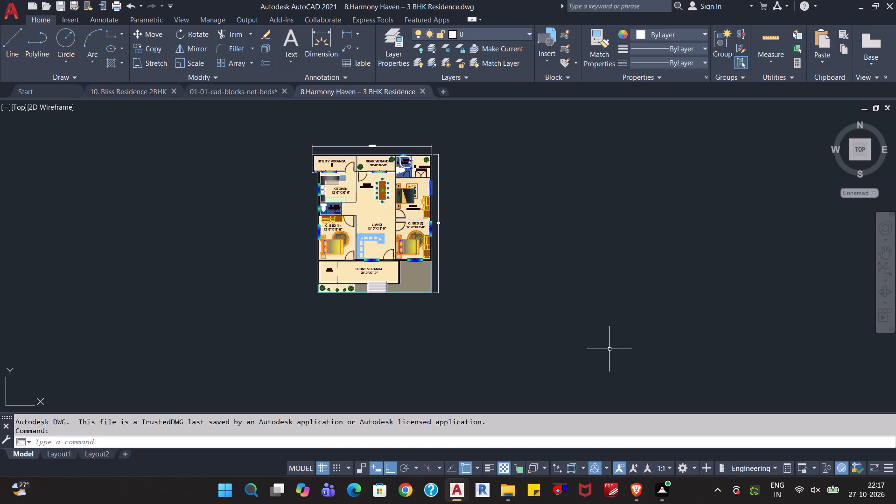
# Examine the furniture in the Harmony Haven plan, including the beds, rugs, wardrobes, dining set and sofa.
pyautogui.scroll(3, 422, 255)
pyautogui.scroll(-2, 420, 253)
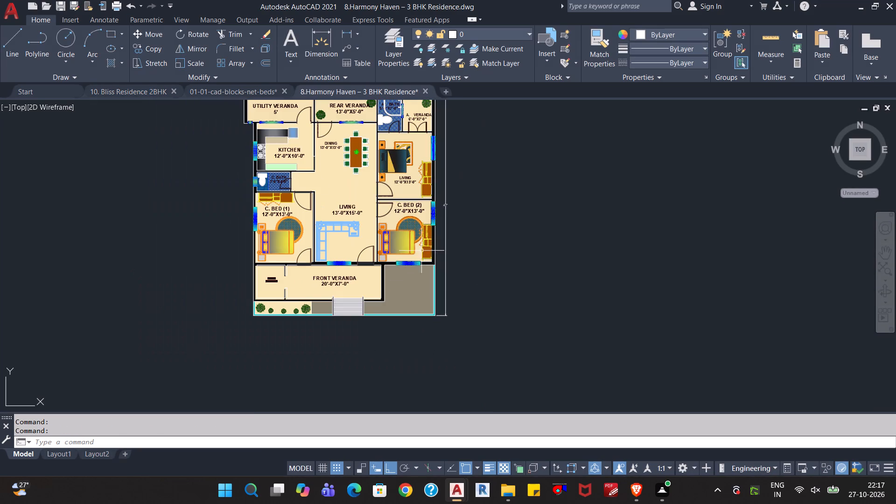
pyautogui.moveTo(469, 192); pyautogui.dragTo(470, 287, button='middle')
pyautogui.scroll(2, 403, 237)
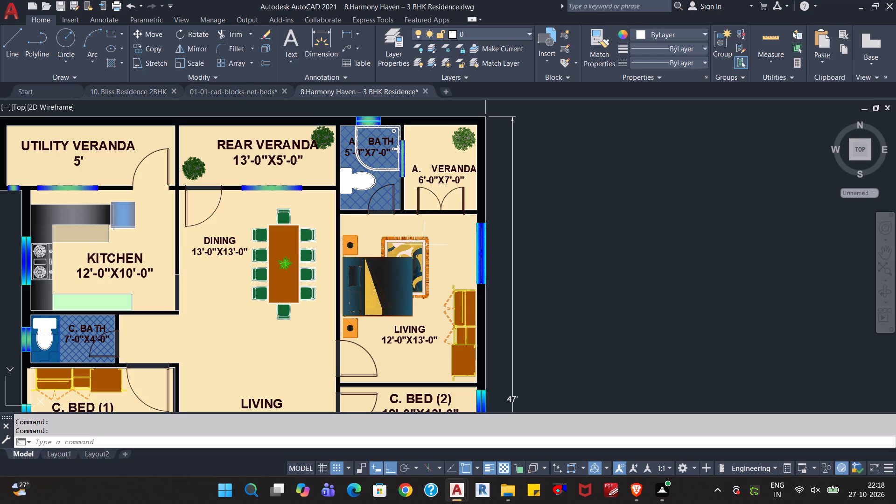
pyautogui.scroll(3, 425, 240)
pyautogui.scroll(-1, 427, 239)
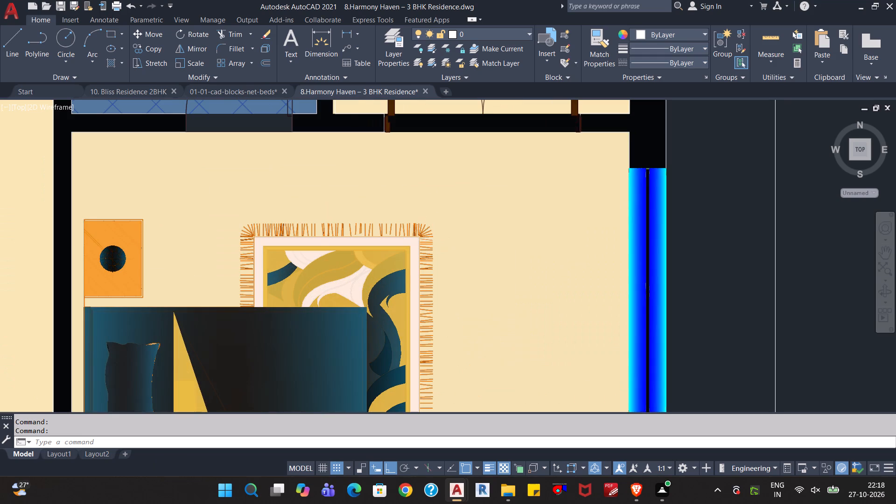
pyautogui.scroll(-2, 427, 239)
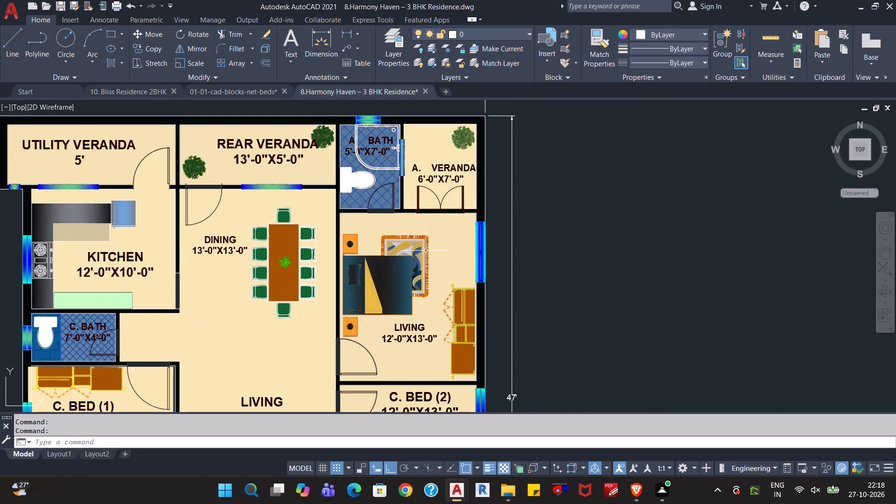
pyautogui.scroll(-3, 426, 251)
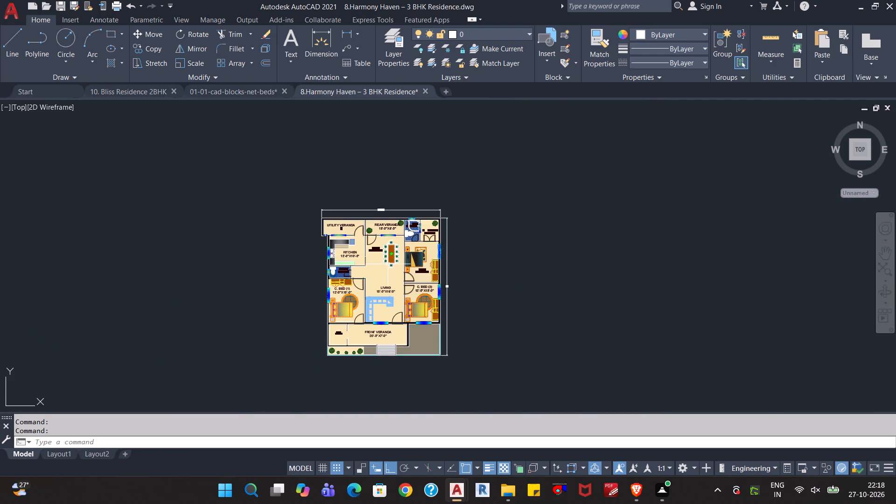
pyautogui.scroll(2, 388, 264)
pyautogui.scroll(-1, 380, 248)
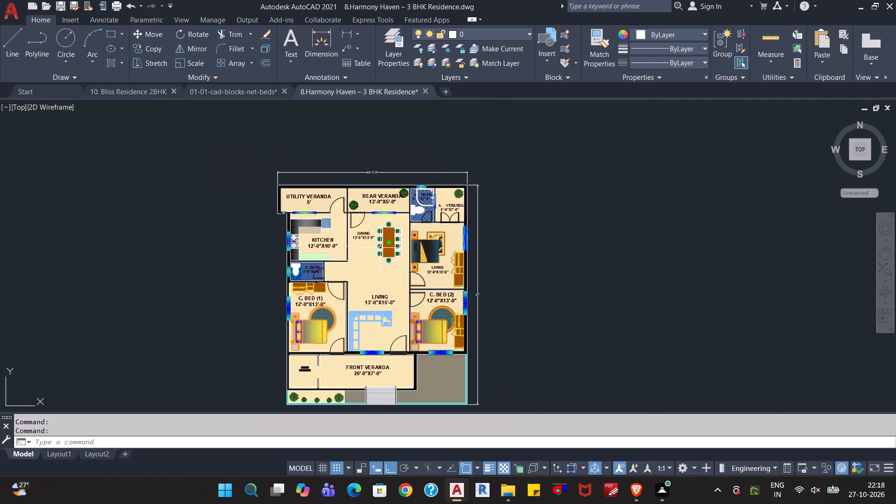
pyautogui.scroll(-1, 484, 229)
pyautogui.scroll(1, 520, 248)
pyautogui.moveTo(561, 322); pyautogui.dragTo(565, 280, button='middle')
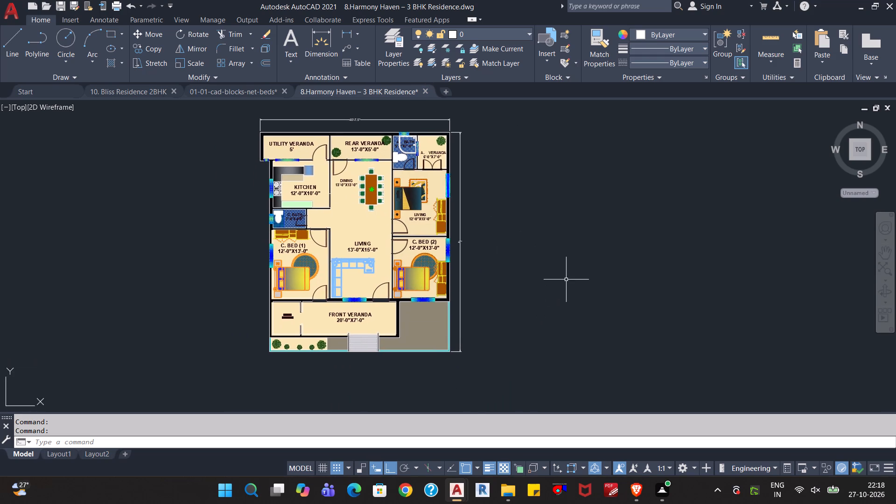
# Examine the furnished rooms of the Harmony Haven plan, from the C. Bed rooms and living area to the kitchen, dining and baths.
pyautogui.scroll(2, 566, 280)
pyautogui.scroll(-2, 543, 283)
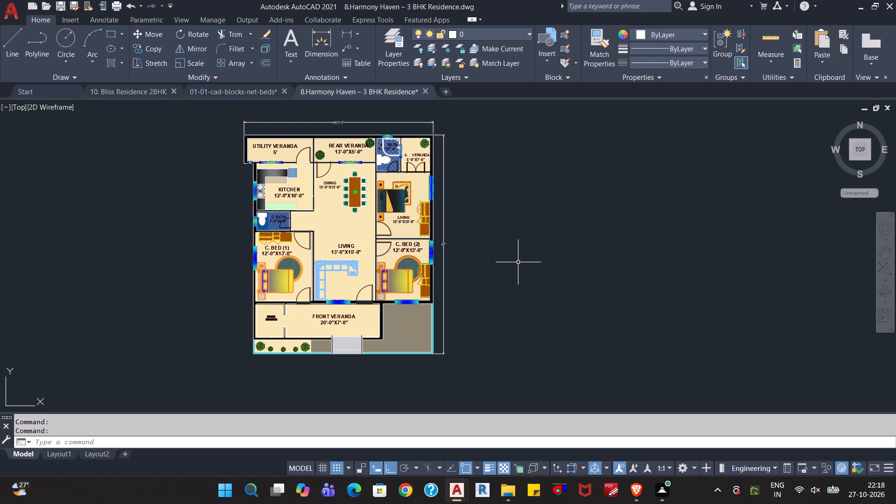
pyautogui.scroll(4, 451, 251)
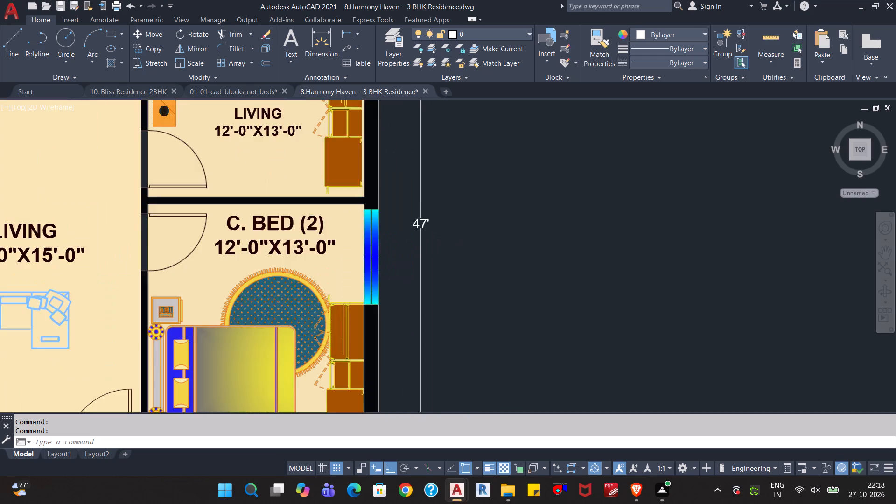
pyautogui.moveTo(441, 257); pyautogui.dragTo(717, 271, button='middle')
pyautogui.scroll(-2, 717, 265)
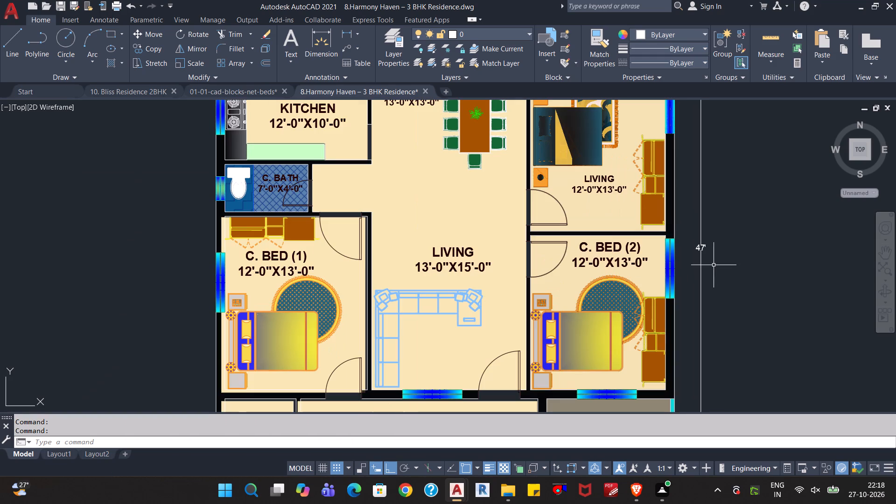
pyautogui.moveTo(720, 187); pyautogui.dragTo(736, 337, button='middle')
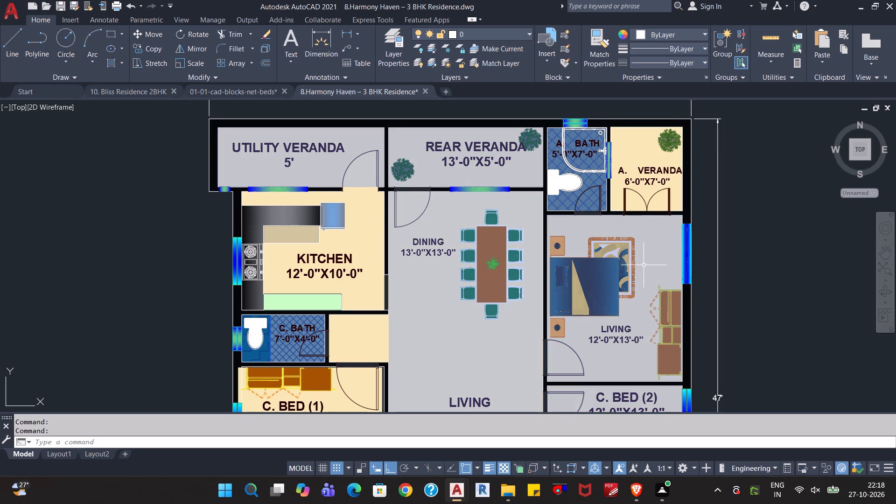
pyautogui.scroll(1, 647, 266)
pyautogui.scroll(-1, 648, 263)
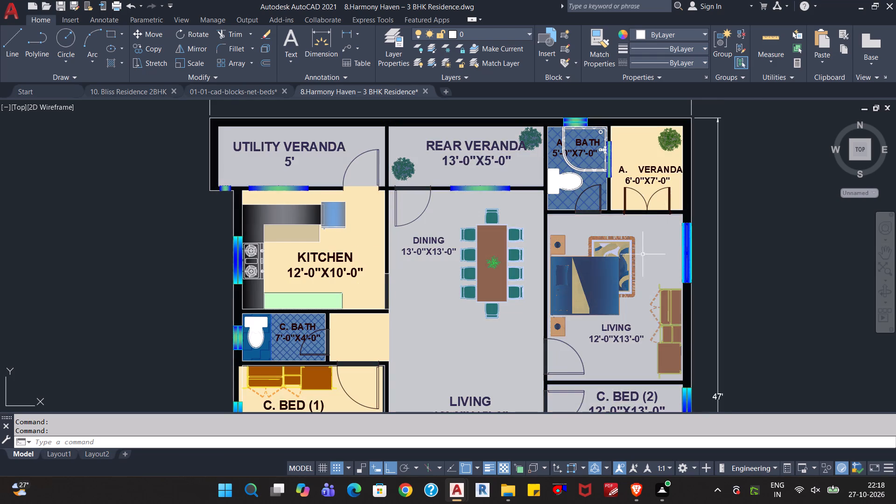
pyautogui.scroll(-1, 639, 258)
pyautogui.moveTo(710, 270); pyautogui.dragTo(700, 193, button='middle')
pyautogui.scroll(-1, 700, 193)
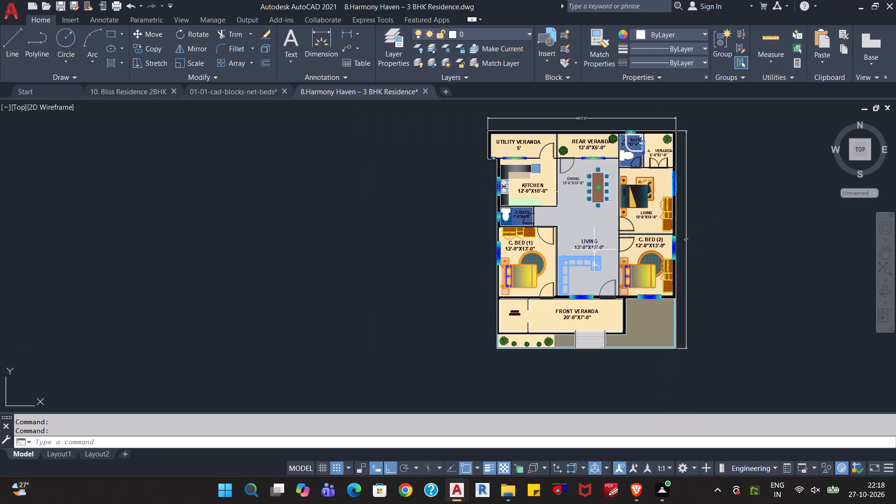
# Review the Harmony Haven room layout from the utility and rear verandas through the bedrooms to the front veranda.
pyautogui.scroll(1, 590, 248)
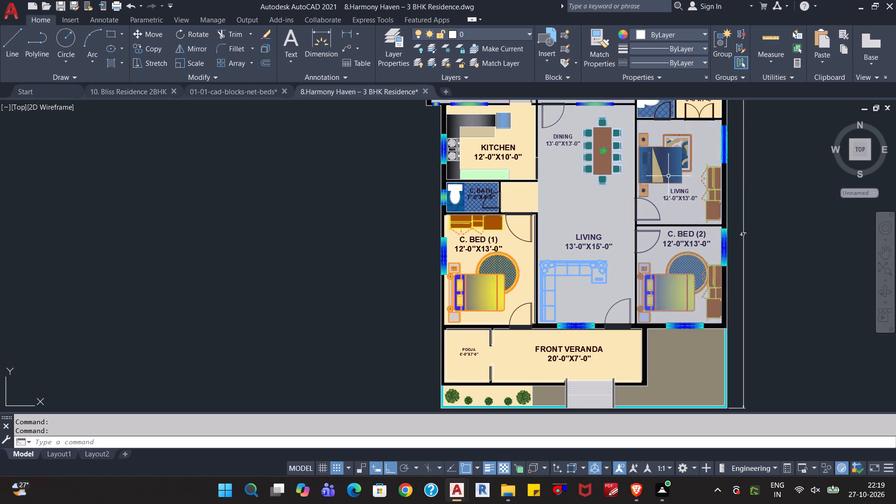
pyautogui.moveTo(769, 216); pyautogui.dragTo(723, 265, button='middle')
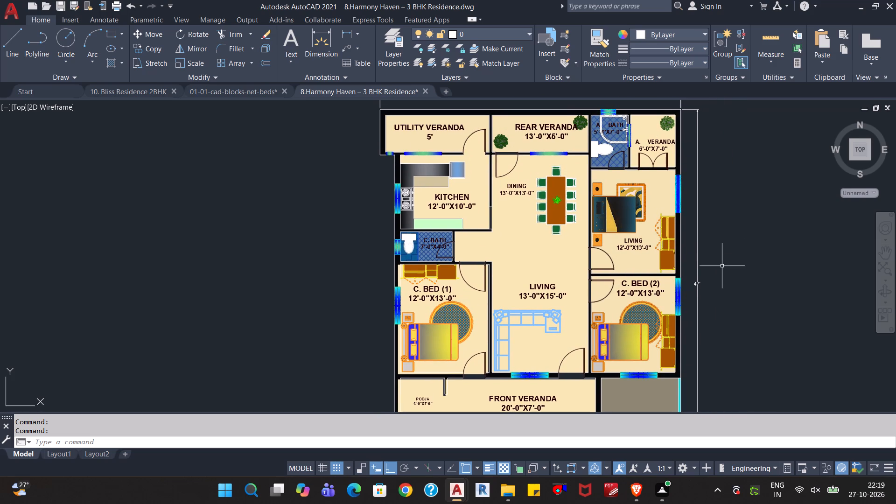
pyautogui.moveTo(732, 286); pyautogui.dragTo(730, 235, button='middle')
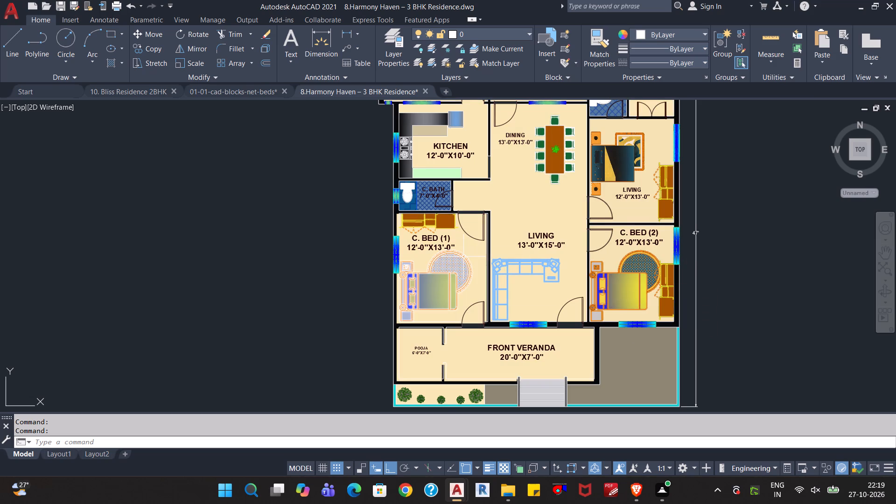
pyautogui.scroll(-1, 738, 261)
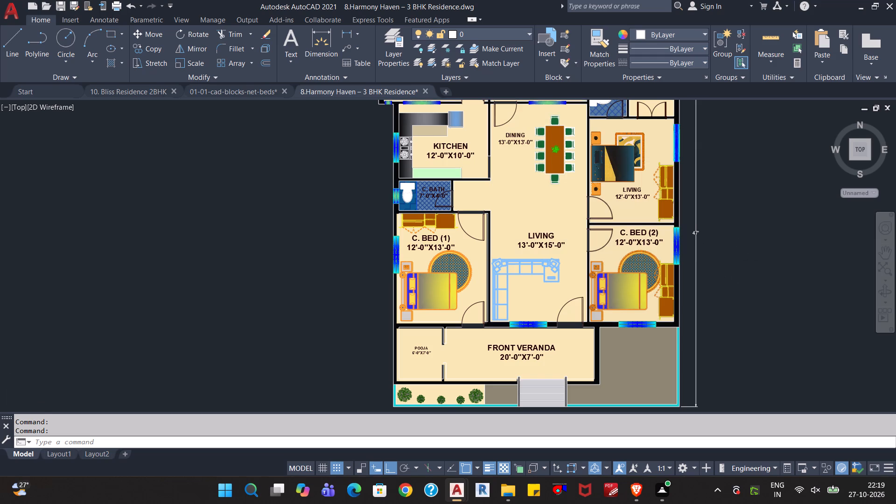
pyautogui.scroll(1, 738, 261)
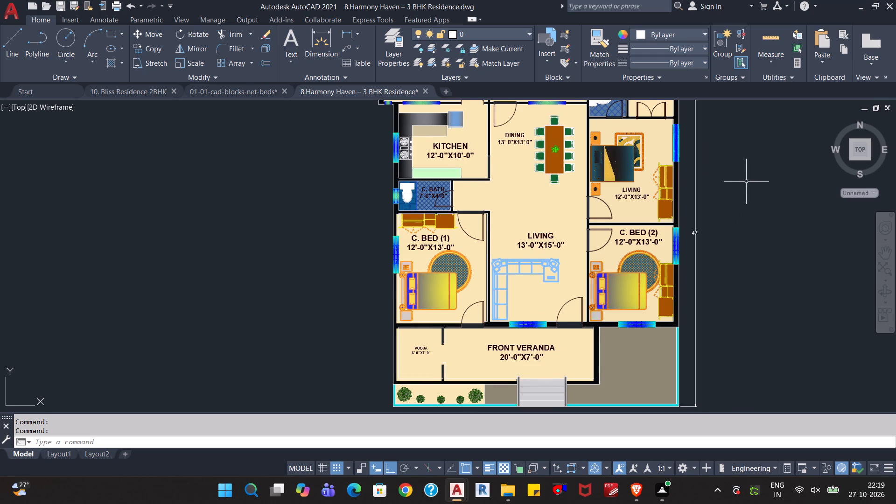
pyautogui.moveTo(746, 182); pyautogui.dragTo(747, 286, button='middle')
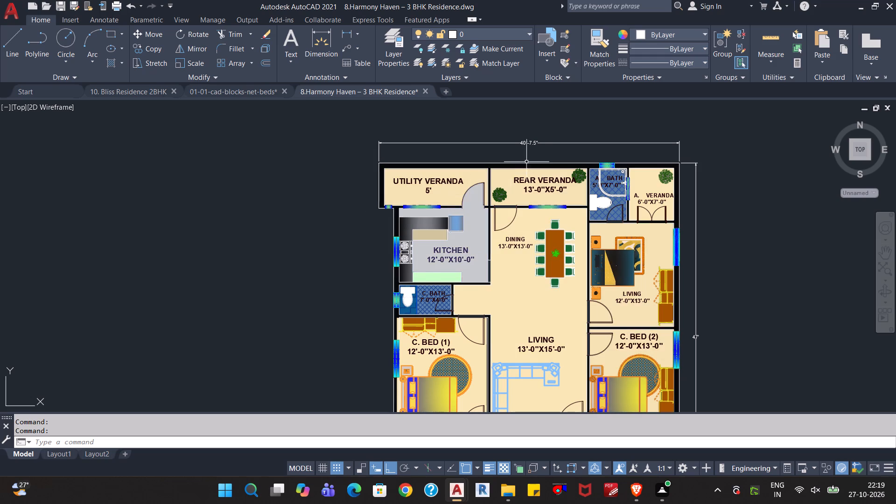
pyautogui.scroll(1, 521, 288)
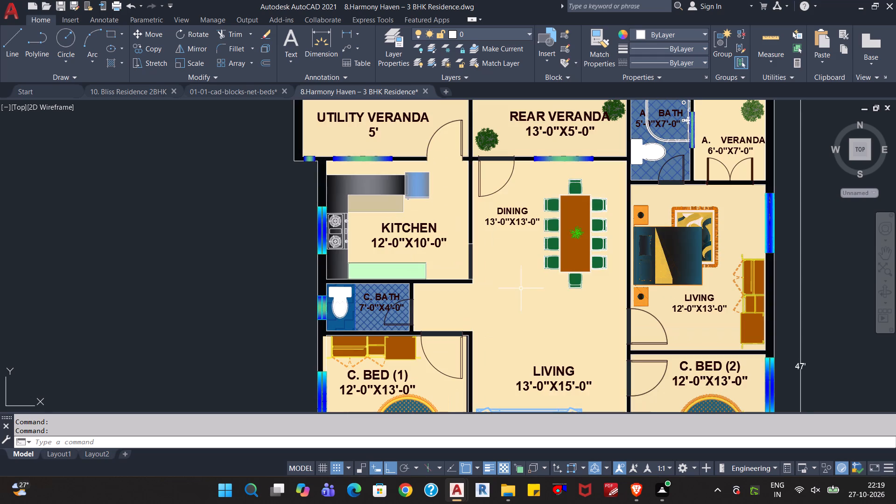
pyautogui.scroll(-1, 504, 274)
pyautogui.moveTo(507, 295); pyautogui.dragTo(497, 267, button='middle')
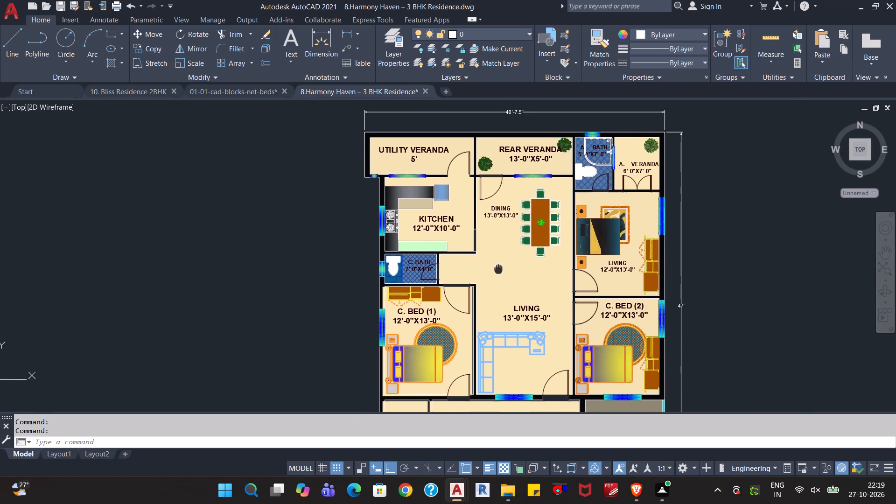
pyautogui.moveTo(497, 267); pyautogui.dragTo(494, 259, button='middle')
pyautogui.scroll(-2, 494, 259)
pyautogui.scroll(2, 509, 300)
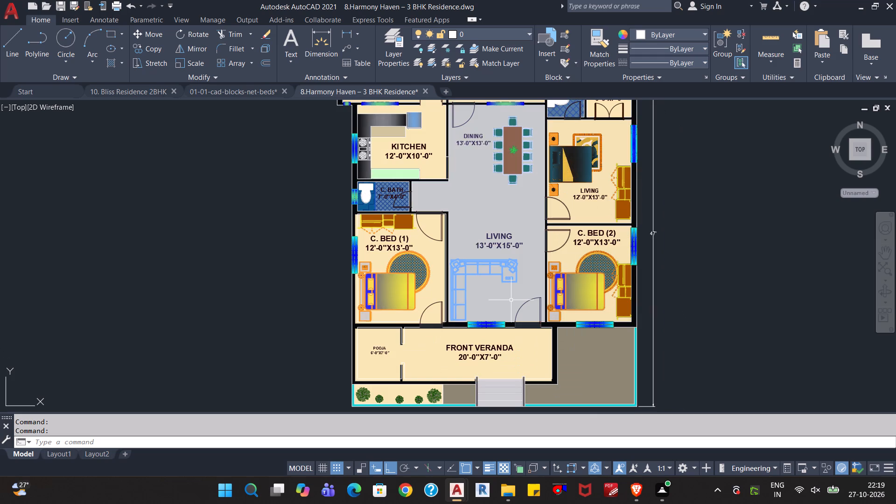
pyautogui.scroll(-1, 512, 300)
pyautogui.scroll(1, 512, 300)
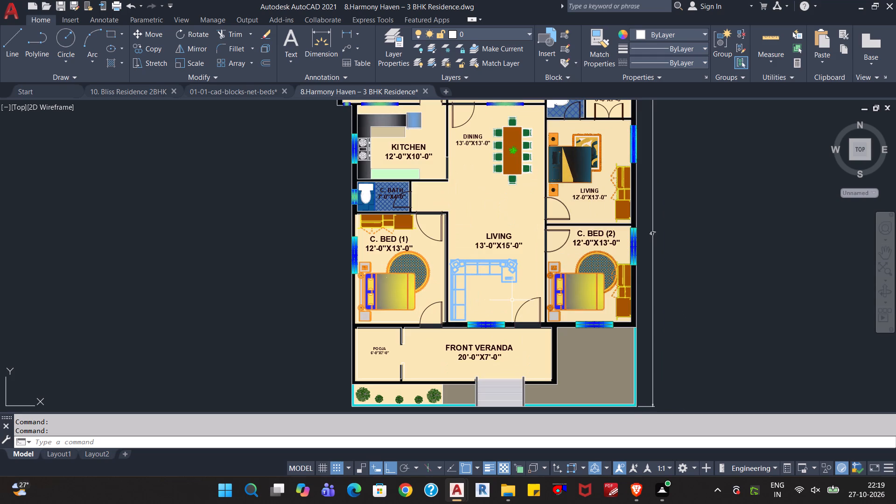
# Inspect the bed, rug, wardrobe and sofa arrangements in C. Bed (1), C. Bed (2) and the living room, including the front veranda.
pyautogui.scroll(1, 515, 305)
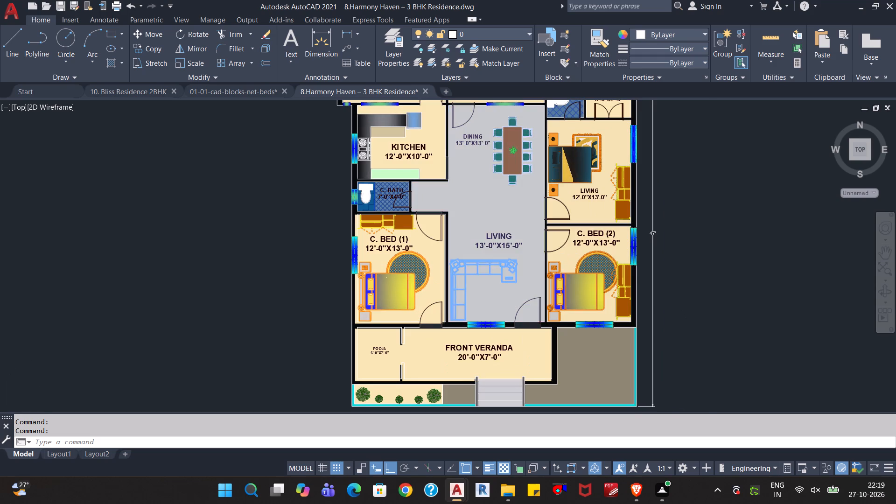
pyautogui.scroll(1, 515, 305)
pyautogui.scroll(-1, 515, 305)
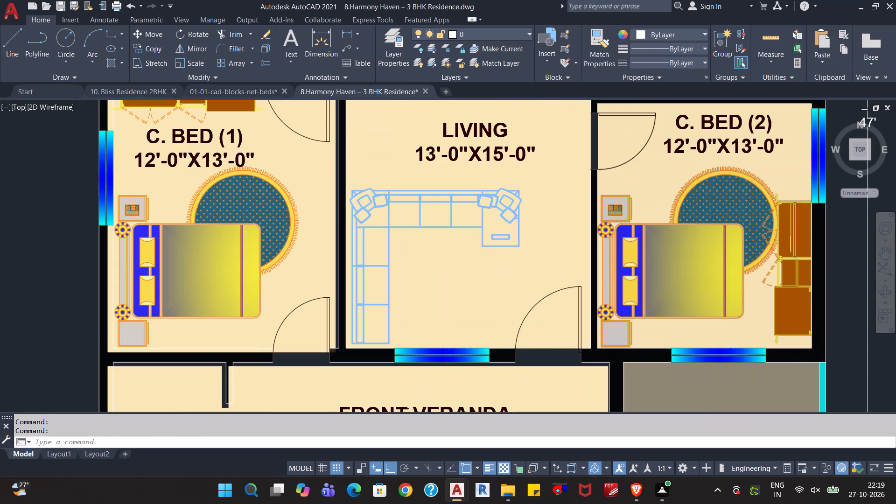
pyautogui.scroll(-2, 515, 305)
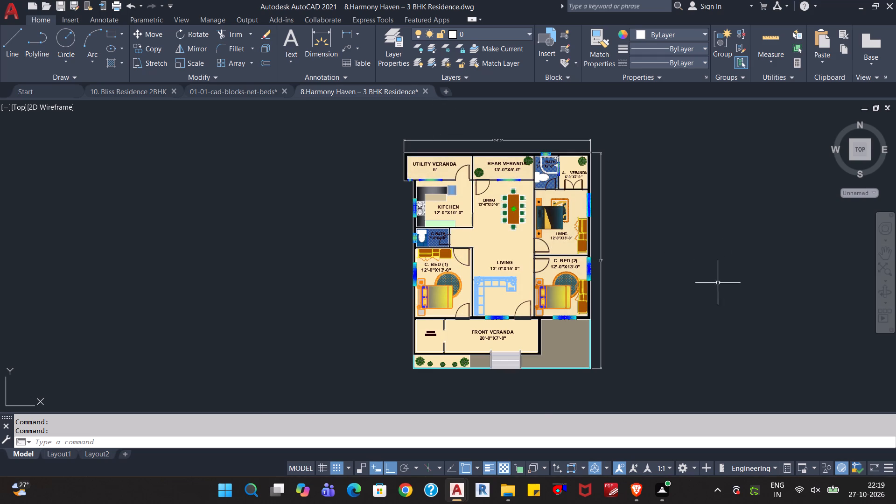
pyautogui.scroll(1, 665, 283)
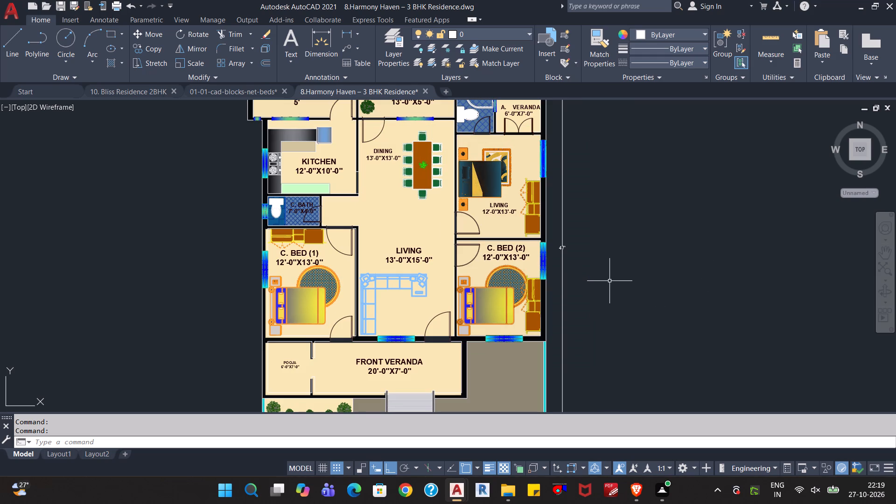
pyautogui.scroll(-1, 609, 280)
pyautogui.scroll(2, 609, 280)
pyautogui.moveTo(579, 294); pyautogui.dragTo(735, 230, button='middle')
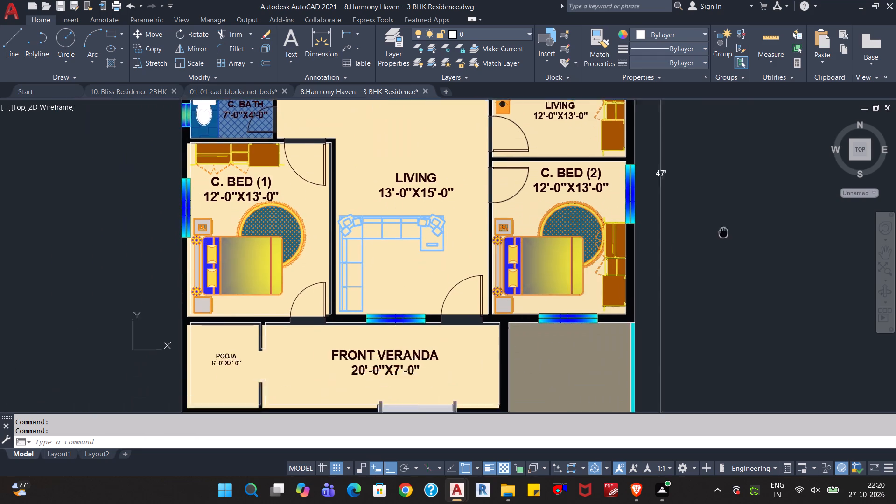
pyautogui.moveTo(735, 230); pyautogui.dragTo(798, 201, button='middle')
pyautogui.scroll(1, 549, 308)
pyautogui.scroll(-2, 546, 321)
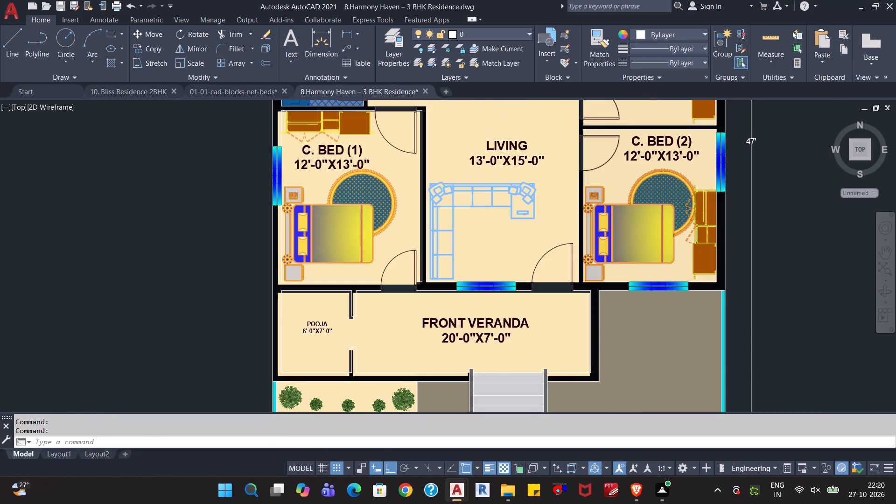
pyautogui.scroll(-2, 546, 321)
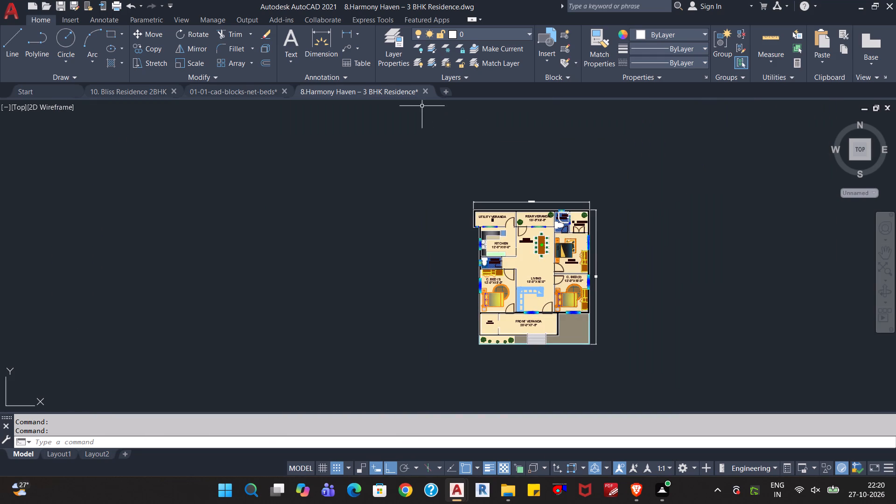
# Close the 8.Harmony Haven – 3 BHK Residence drawing without saving its changes.
pyautogui.click(424, 91)
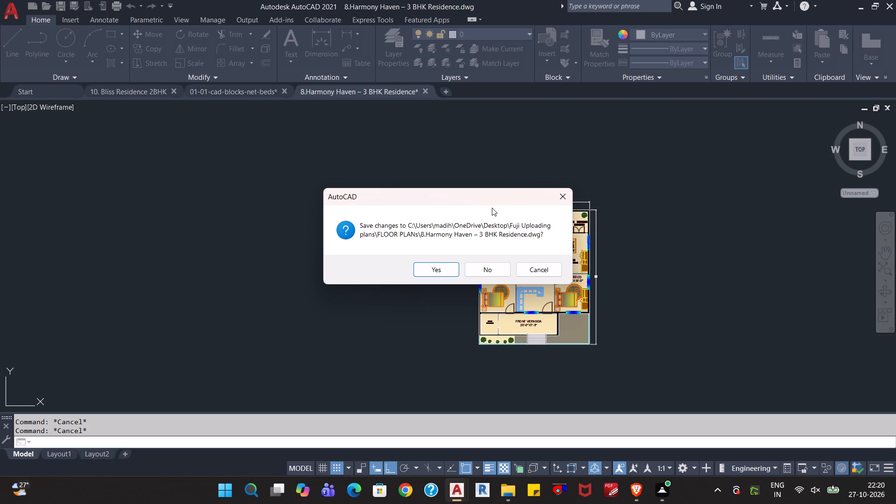
pyautogui.click(480, 273)
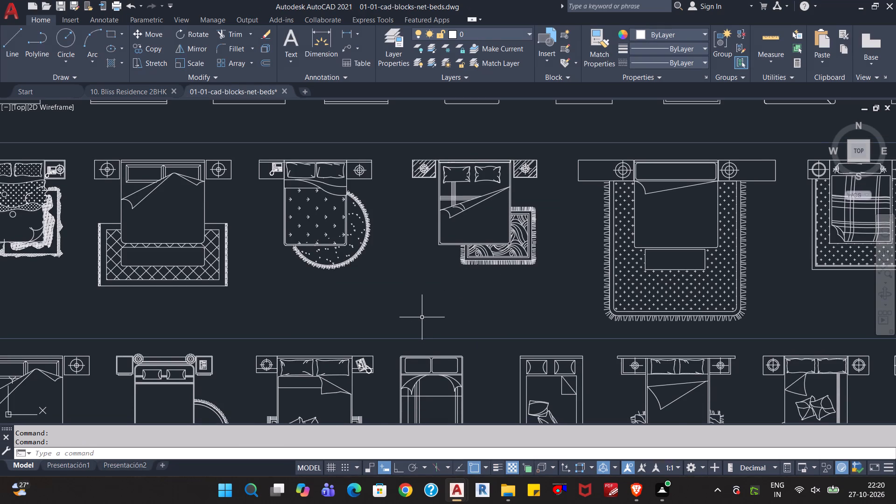
# Examine the bed blocks in the 01-01-cad-blocks-net-beds library, including the carpeted double, single and king-size rows.
pyautogui.scroll(-4, 421, 317)
pyautogui.scroll(3, 421, 316)
pyautogui.moveTo(420, 316); pyautogui.dragTo(317, 189, button='middle')
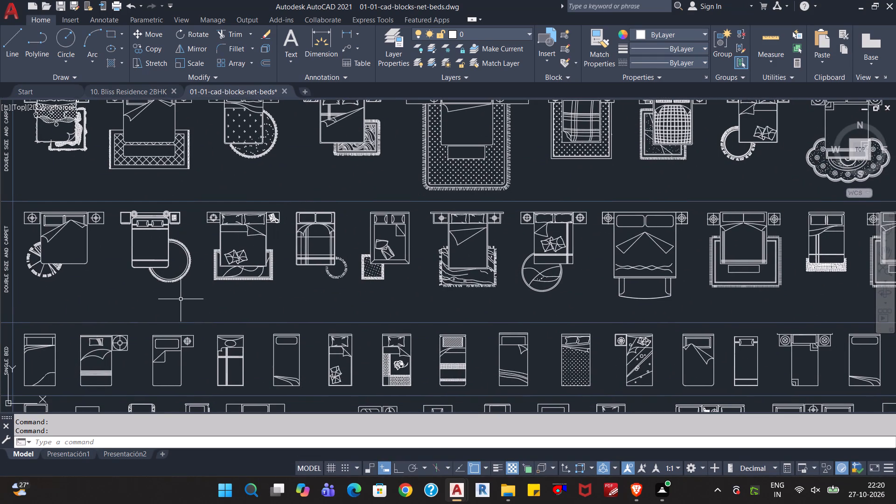
pyautogui.scroll(-1, 180, 299)
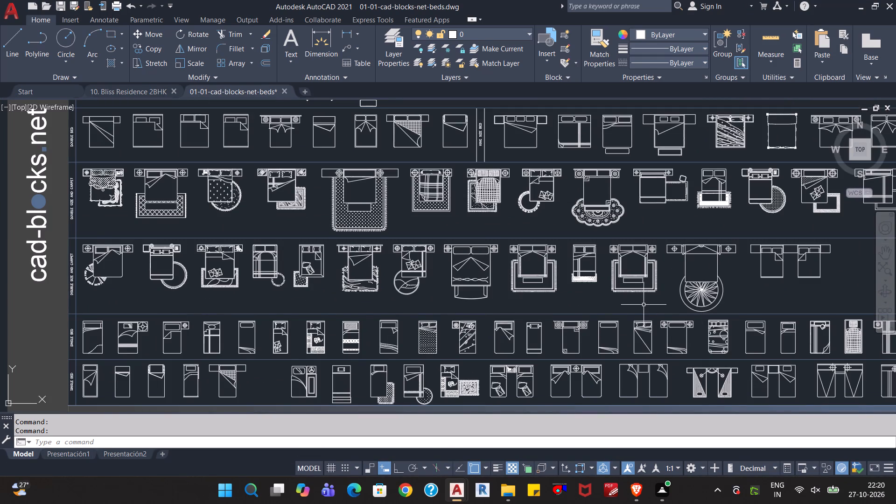
pyautogui.scroll(2, 646, 303)
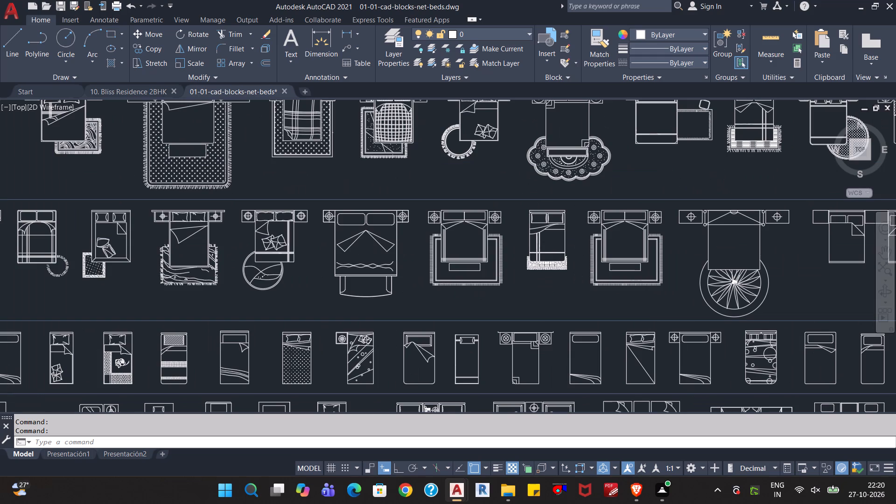
pyautogui.scroll(-1, 647, 303)
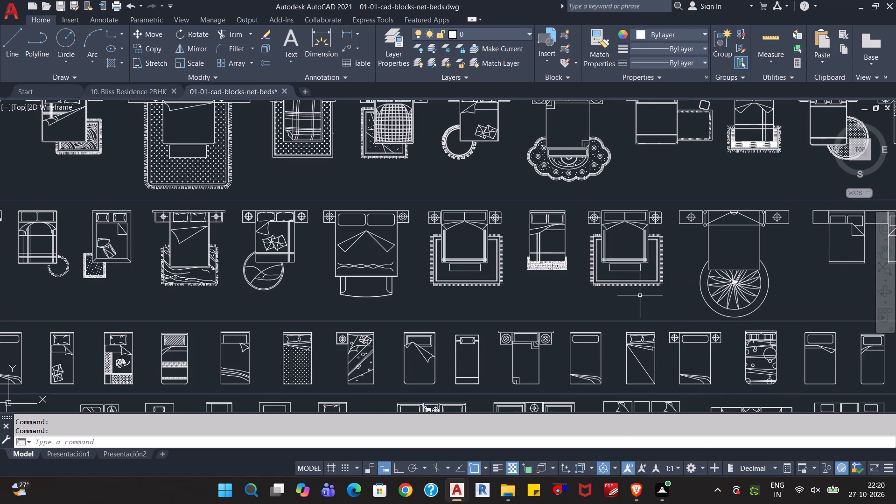
pyautogui.scroll(-2, 410, 297)
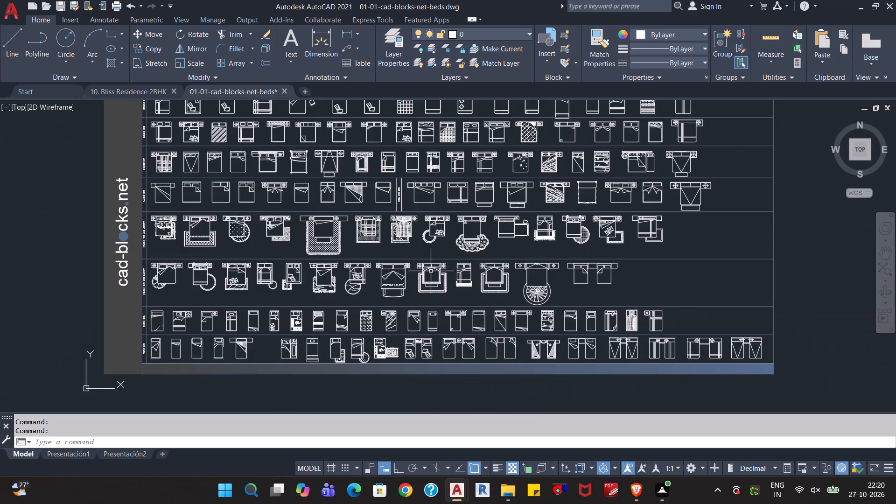
pyautogui.scroll(2, 428, 264)
pyautogui.moveTo(420, 247); pyautogui.dragTo(387, 361, button='middle')
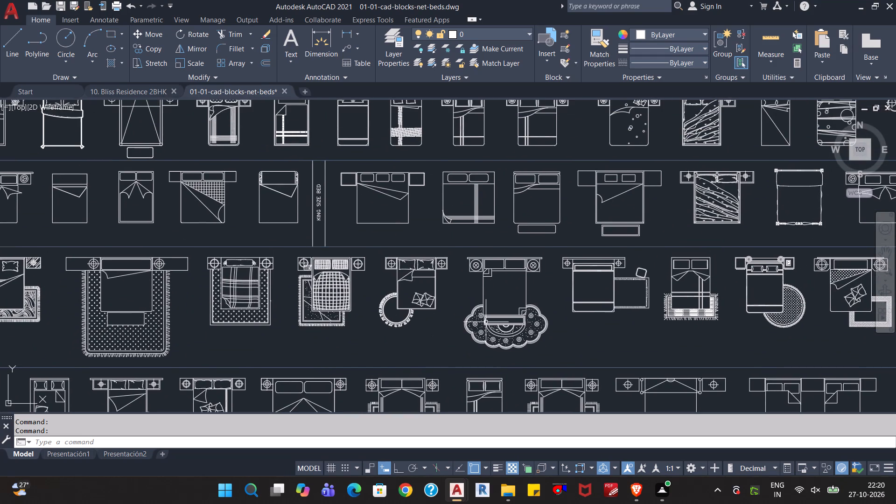
pyautogui.moveTo(463, 296); pyautogui.dragTo(379, 355, button='middle')
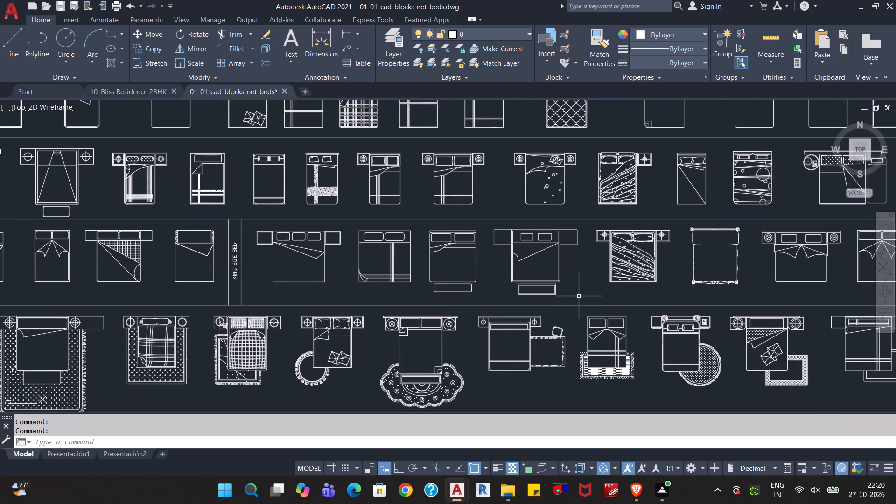
pyautogui.scroll(1, 581, 294)
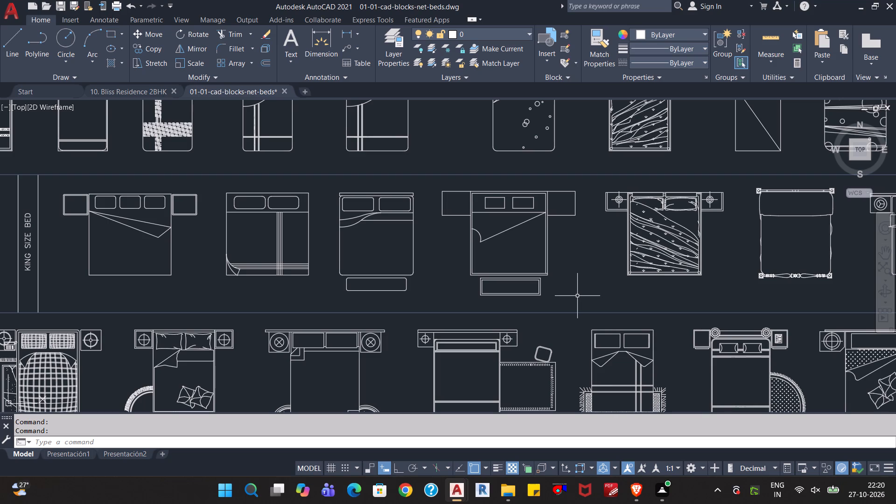
pyautogui.moveTo(590, 253); pyautogui.dragTo(553, 373, button='middle')
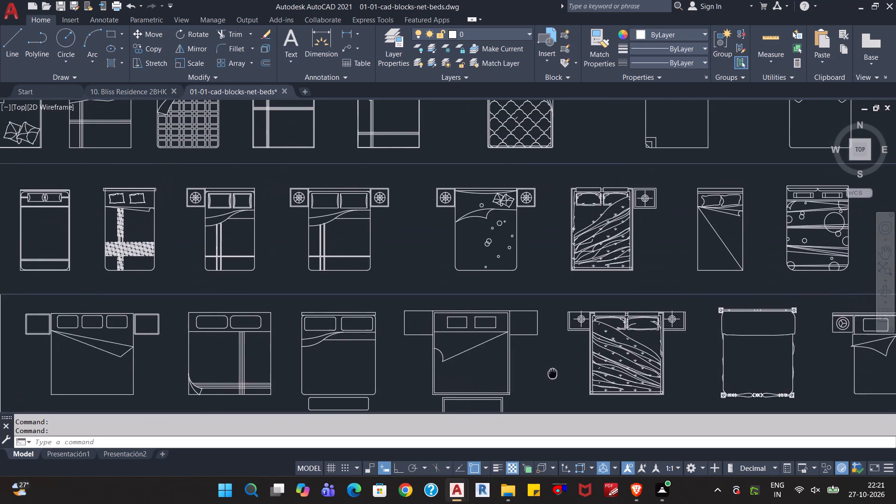
pyautogui.moveTo(553, 373); pyautogui.dragTo(553, 384, button='middle')
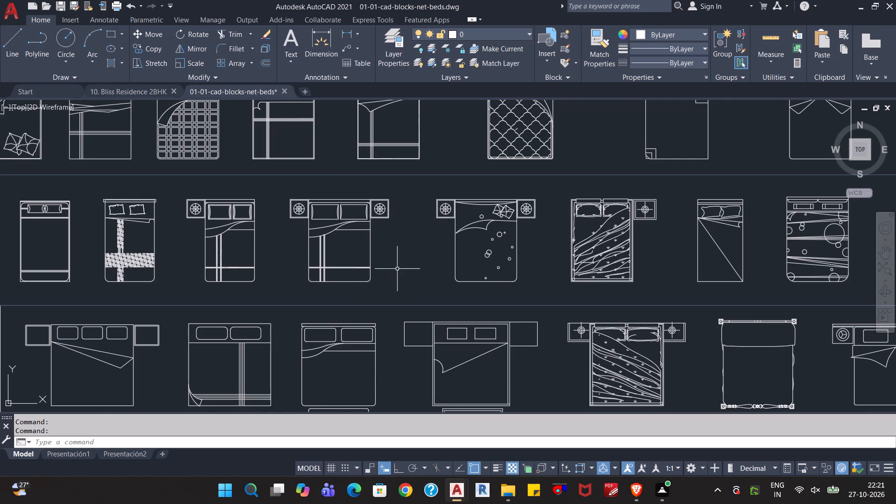
# Examine the single, double and king-size bed rows of the beds library for a block that suits the bedrooms.
pyautogui.moveTo(397, 269); pyautogui.dragTo(457, 365, button='middle')
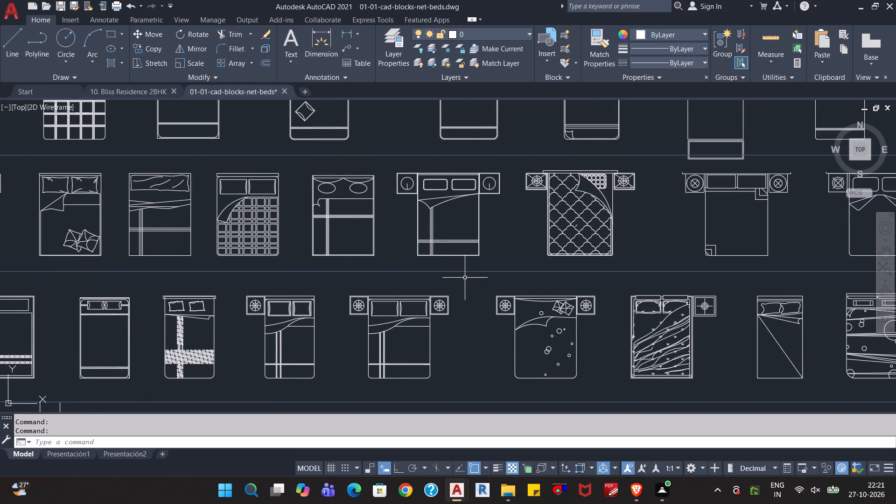
pyautogui.scroll(-1, 451, 298)
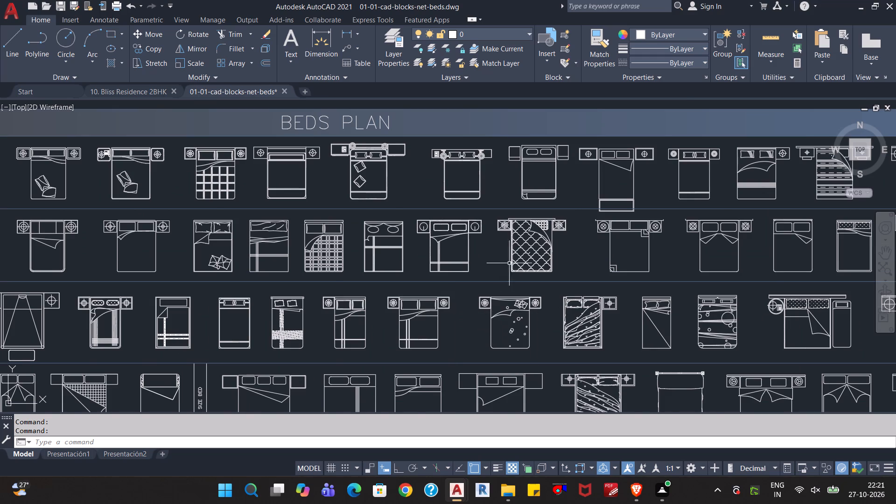
pyautogui.scroll(-1, 507, 266)
pyautogui.scroll(2, 476, 310)
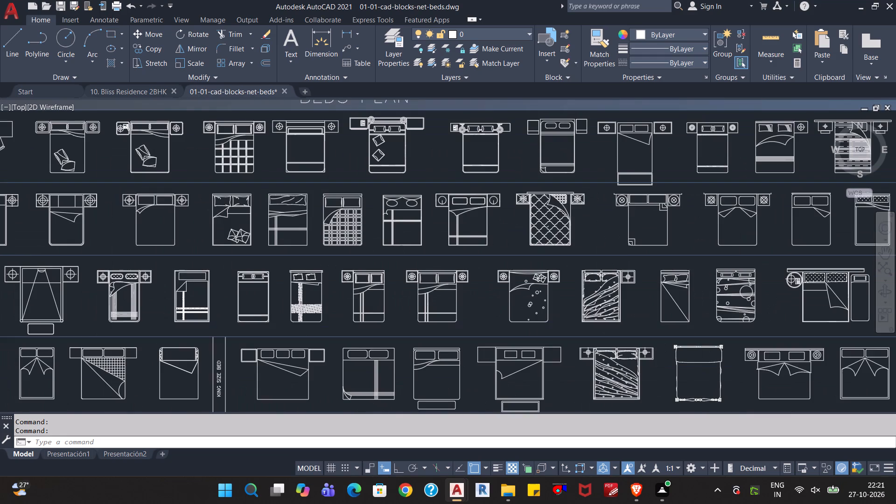
pyautogui.scroll(-2, 476, 310)
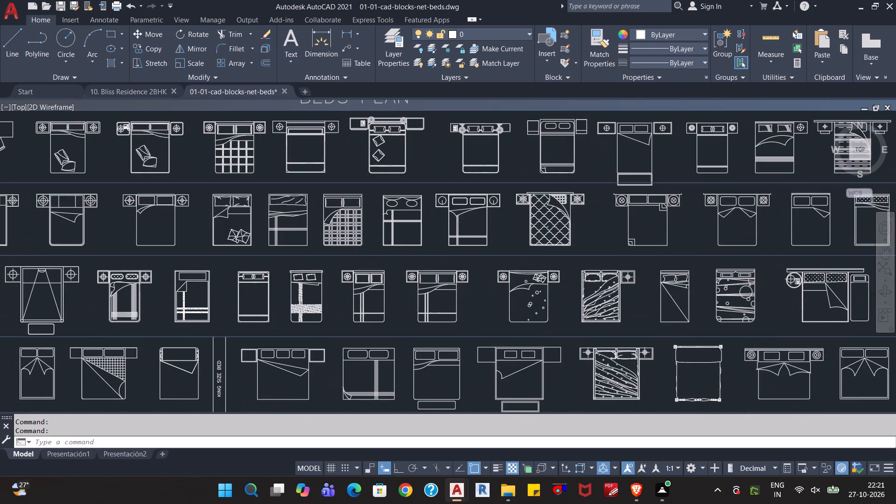
pyautogui.scroll(1, 476, 310)
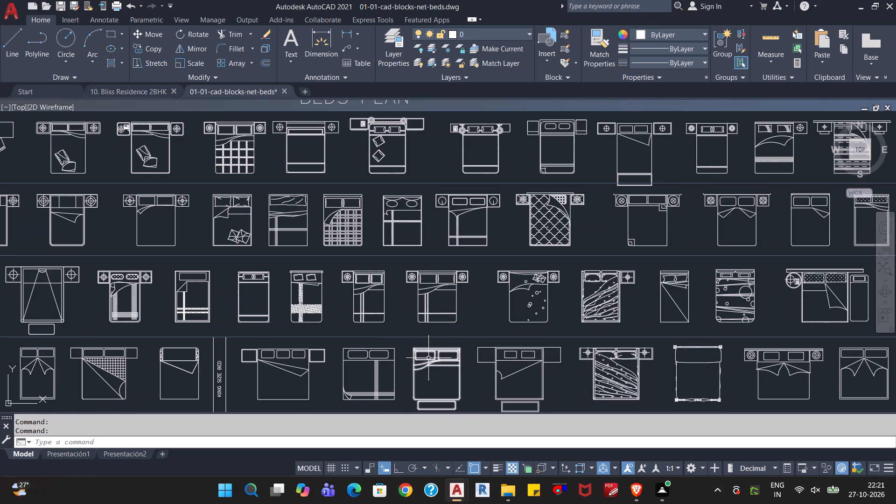
pyautogui.scroll(2, 286, 384)
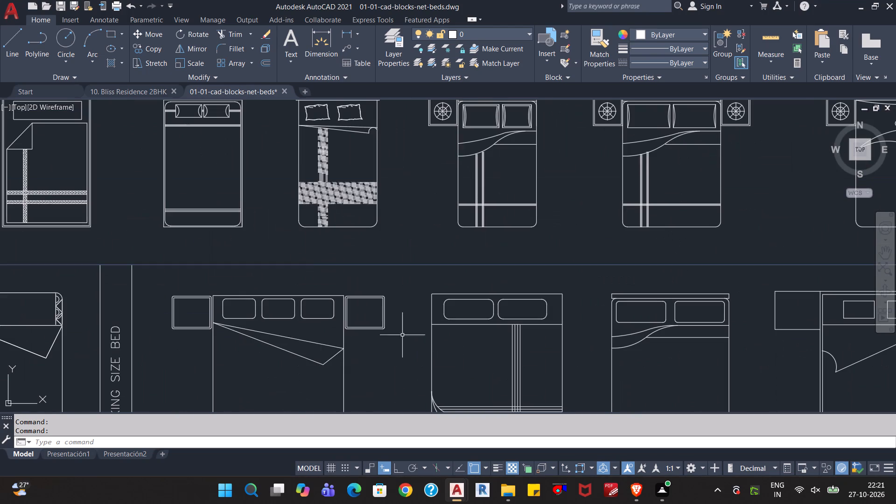
pyautogui.scroll(-1, 412, 275)
pyautogui.moveTo(421, 242); pyautogui.dragTo(491, 282, button='middle')
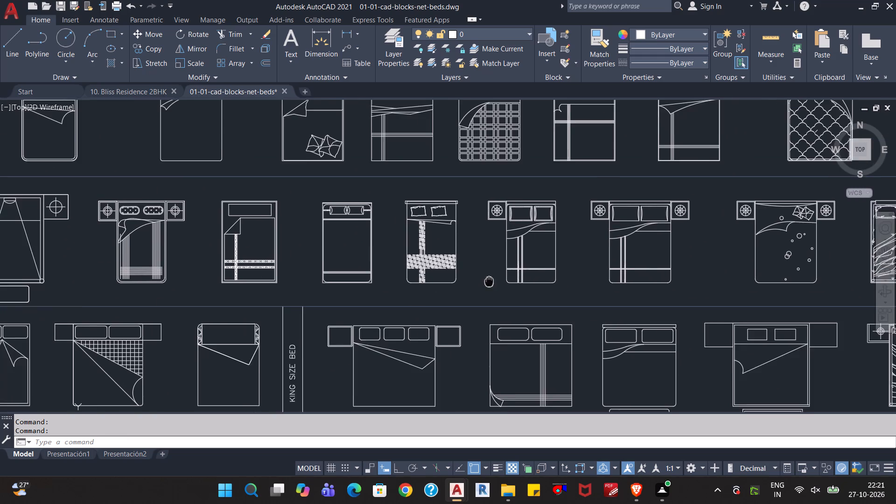
pyautogui.moveTo(491, 282); pyautogui.dragTo(491, 282, button='middle')
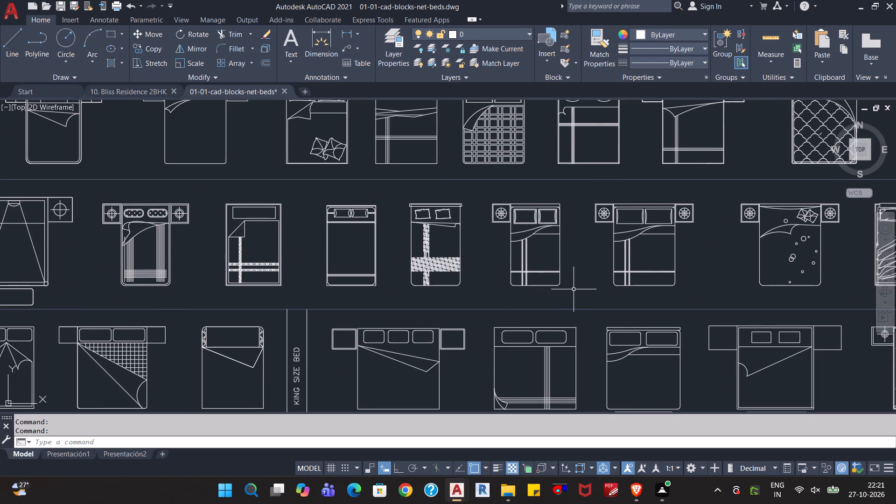
# Copy the double bed with one bedside table into the 10. Bliss Residence 2BHK drawing, placing it beside the floor plan.
pyautogui.click(574, 289)
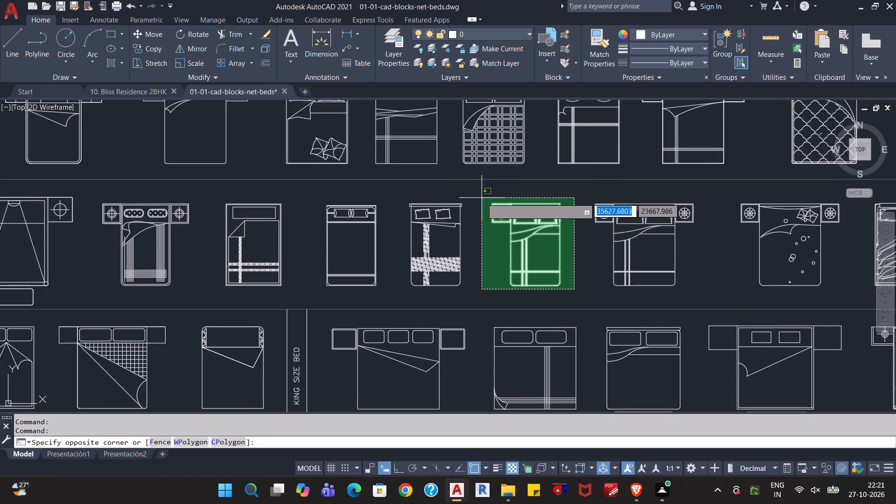
pyautogui.click(481, 198)
pyautogui.hotkey('ctrl', 'c')
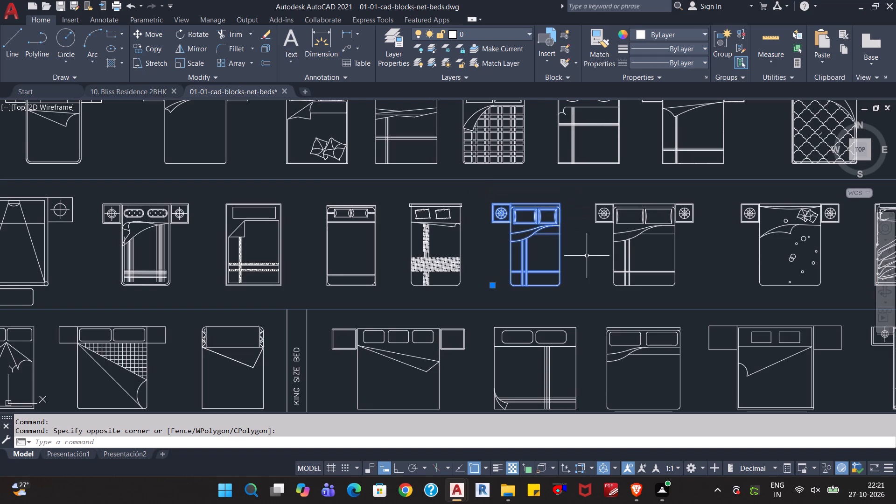
pyautogui.hotkey('alt', 'Tab')
pyautogui.hotkey('alt', 'Tab')
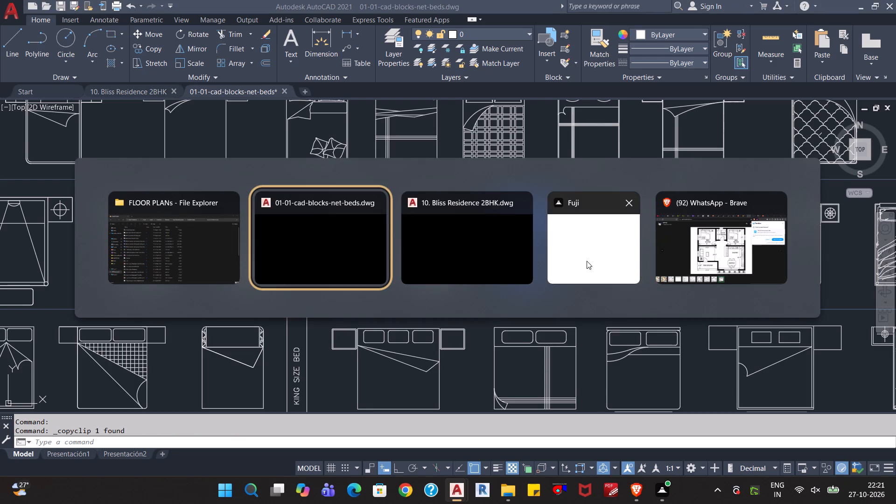
pyautogui.hotkey('alt', 'Tab')
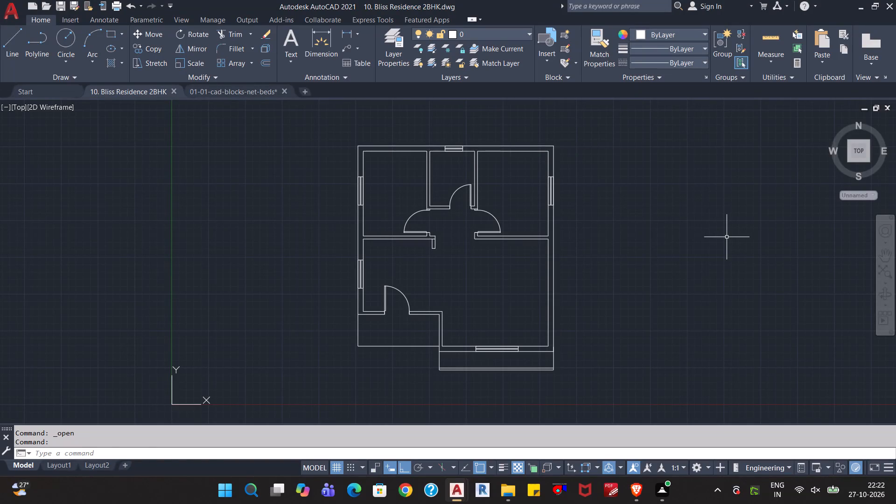
pyautogui.hotkey('ctrl', 'v')
pyautogui.scroll(-1, 718, 248)
pyautogui.scroll(-1, 679, 288)
pyautogui.scroll(-2, 638, 324)
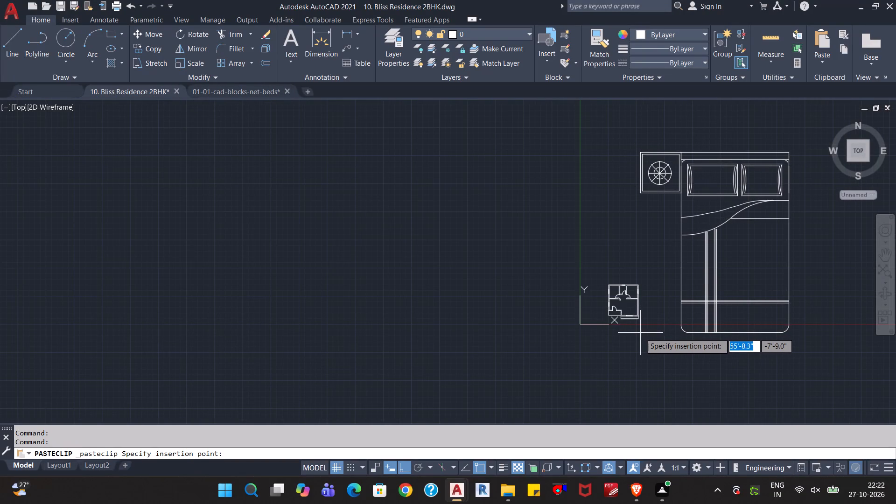
pyautogui.click(651, 336)
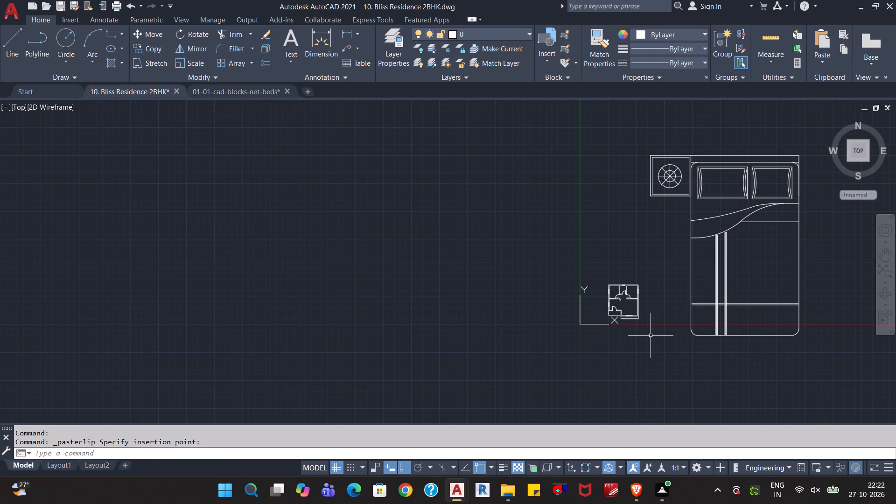
# Scale the pasted bed block down freehand from a base point inside the bed to roughly suit the plan's bedrooms.
pyautogui.moveTo(805, 343); pyautogui.dragTo(745, 394, button='middle')
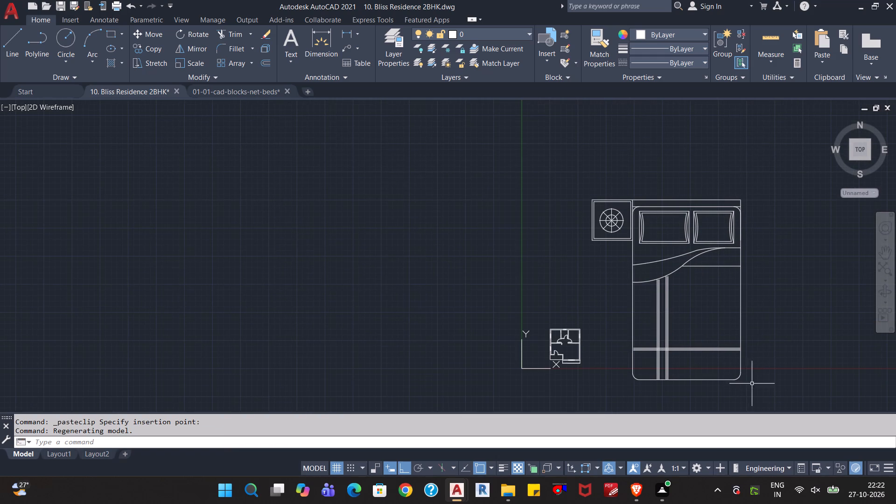
pyautogui.click(760, 153)
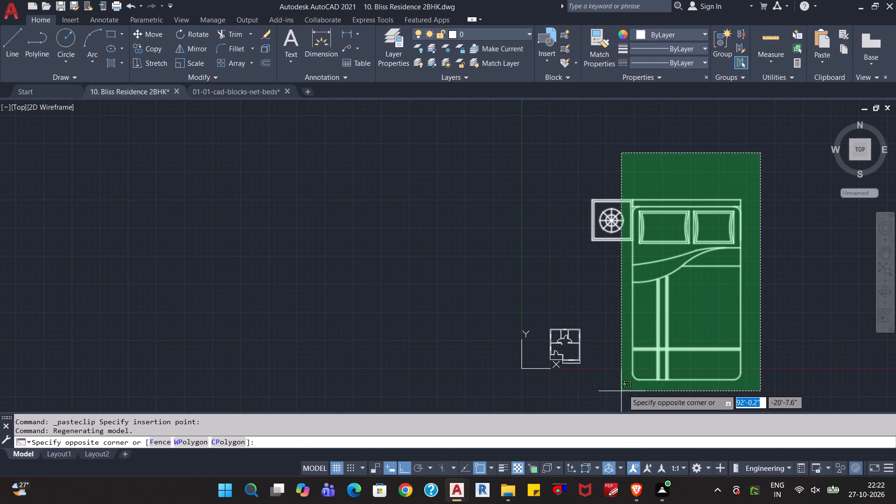
pyautogui.click(624, 392)
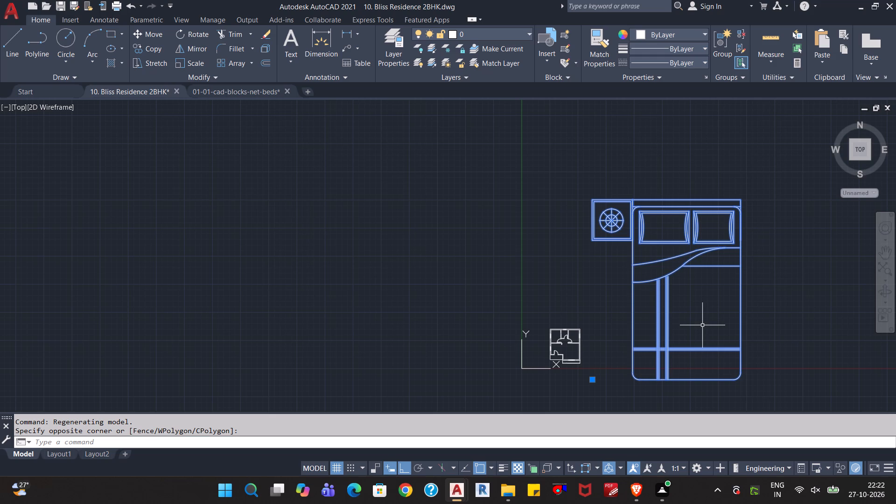
pyautogui.write('sc')
pyautogui.press('Return')
pyautogui.click(683, 263)
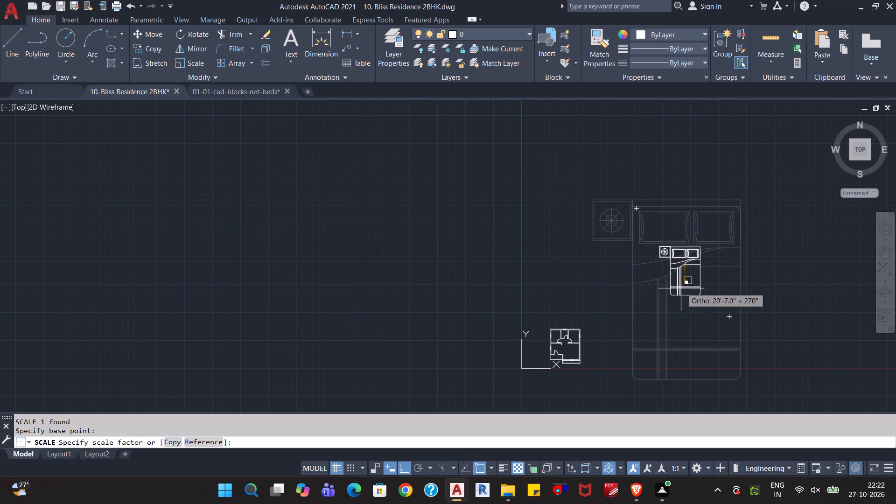
pyautogui.scroll(4, 692, 289)
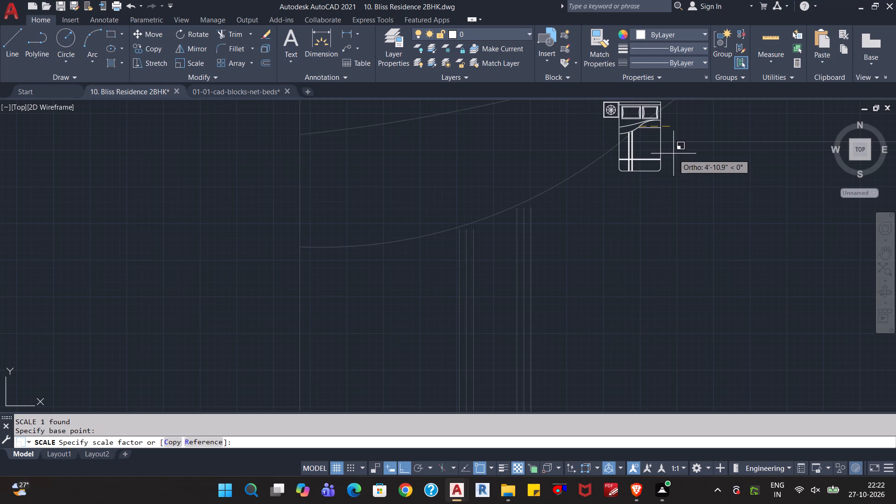
pyautogui.click(673, 153)
pyautogui.scroll(-4, 676, 213)
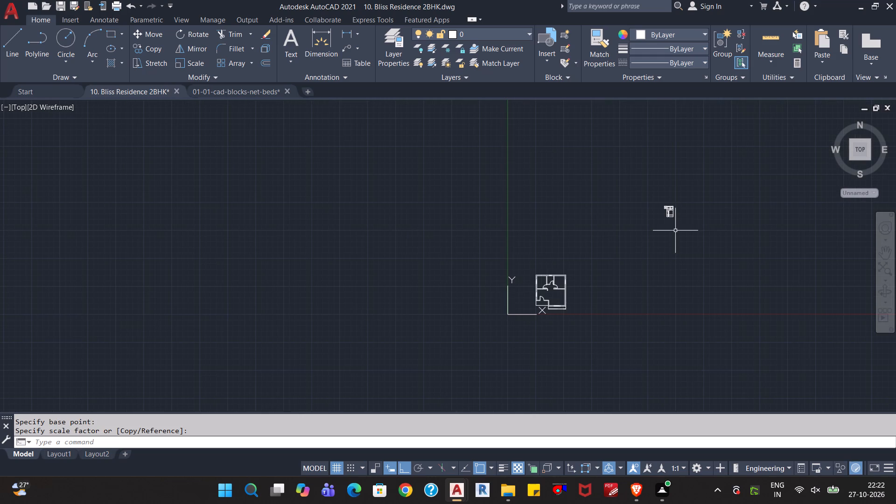
# Copy the scaled-down bed block and paste the duplicate closer to the plan, outside its upper-right corner.
pyautogui.click(698, 236)
pyautogui.click(653, 171)
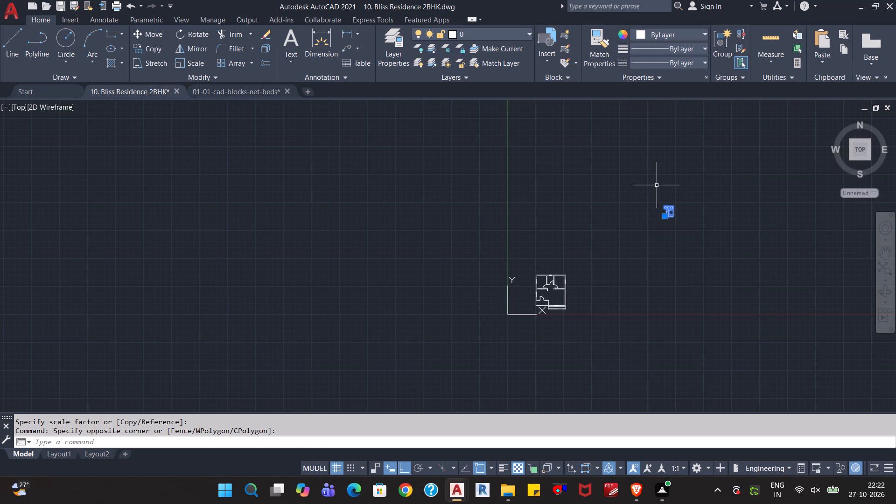
pyautogui.hotkey('ctrl', 'c')
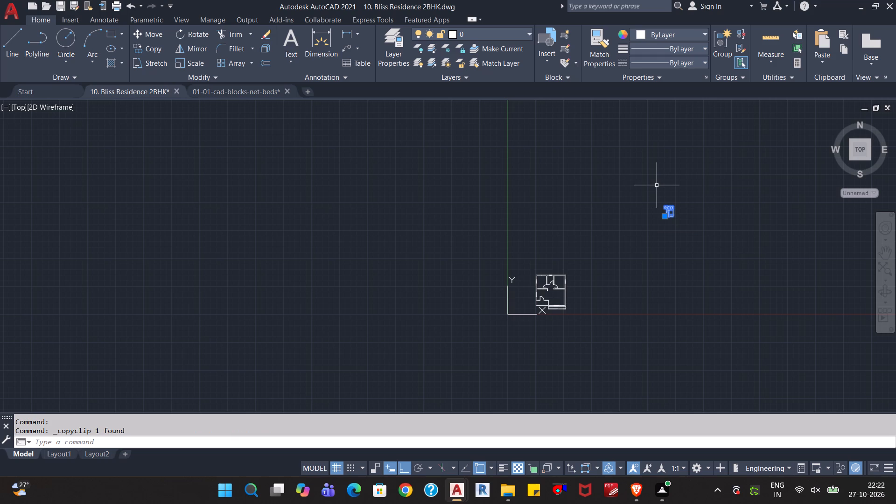
pyautogui.hotkey('ctrl', 'c')
pyautogui.scroll(3, 567, 288)
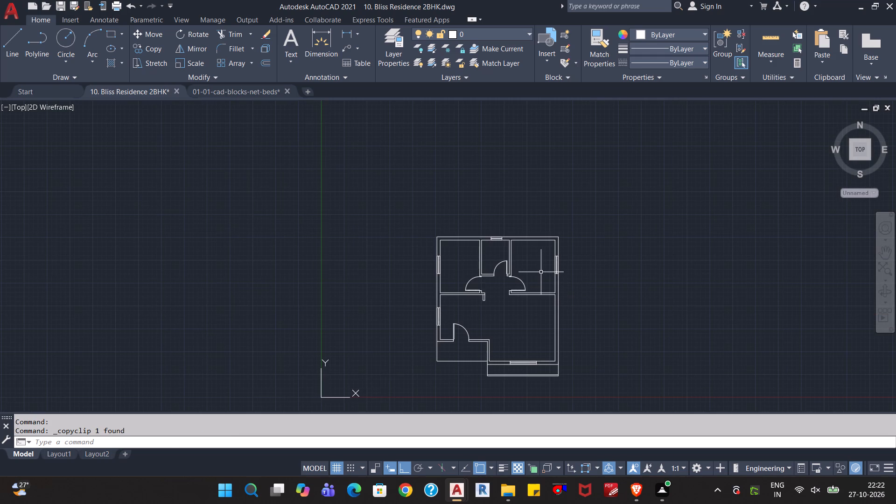
pyautogui.hotkey('ctrl', 'v')
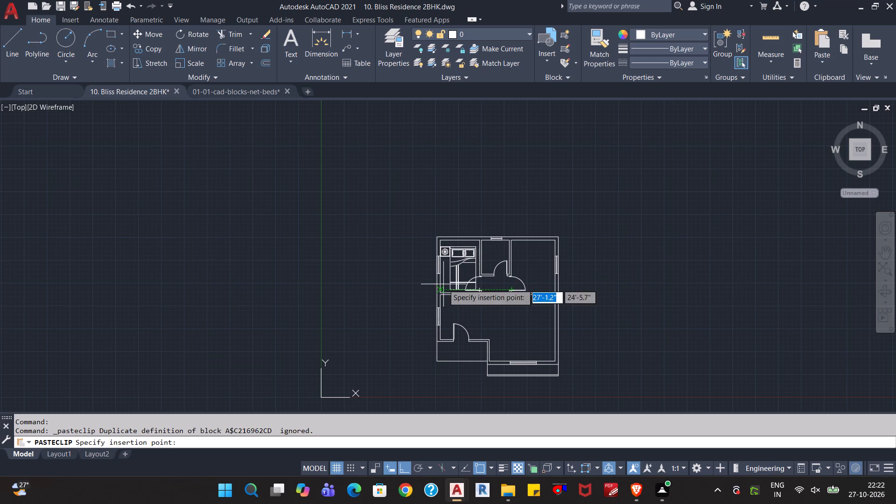
pyautogui.click(621, 213)
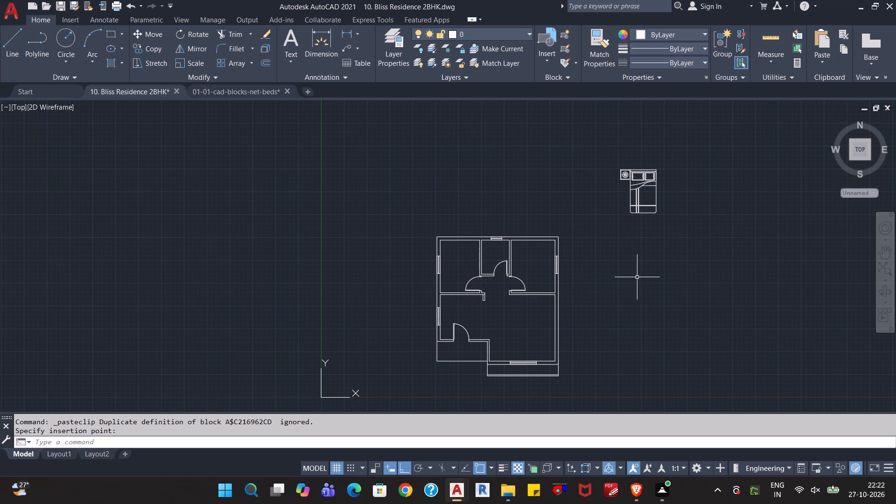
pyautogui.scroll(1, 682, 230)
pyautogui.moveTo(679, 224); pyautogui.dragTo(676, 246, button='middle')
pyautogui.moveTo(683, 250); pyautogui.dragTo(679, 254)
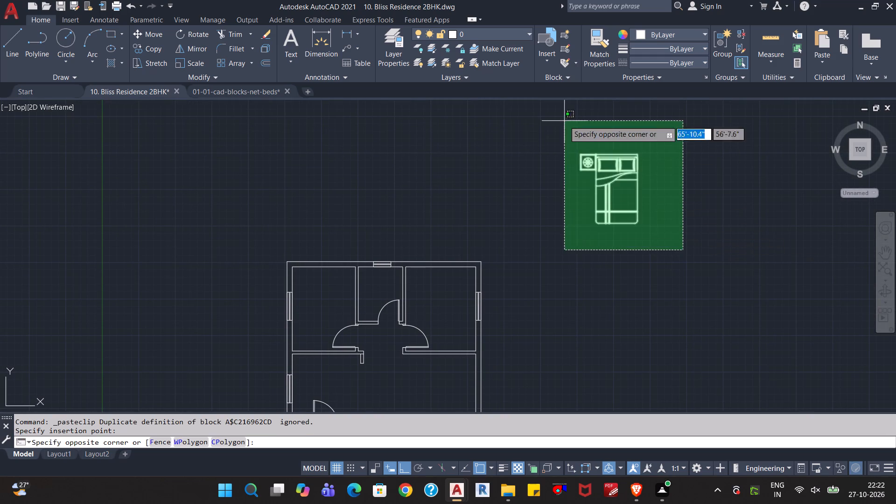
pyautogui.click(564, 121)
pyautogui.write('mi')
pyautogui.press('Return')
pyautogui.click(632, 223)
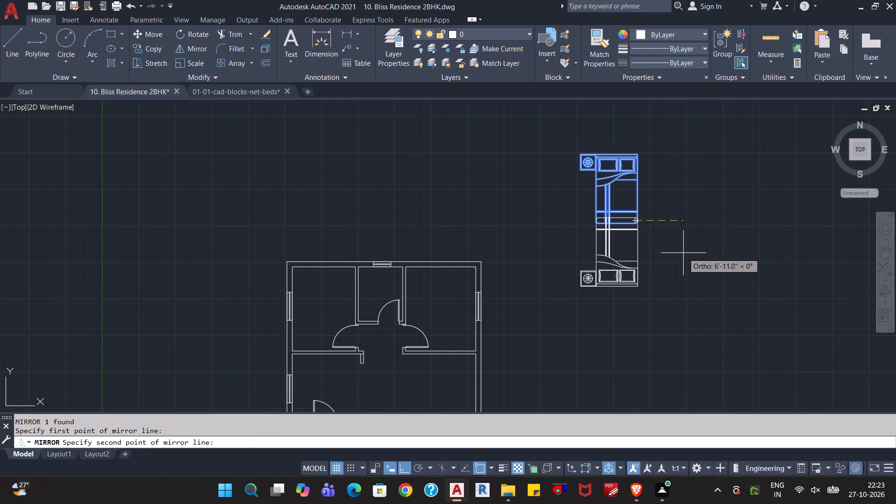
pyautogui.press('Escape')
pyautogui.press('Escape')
# Draw a vertical line just to the right of the duplicate bed, extending past its head and foot.
pyautogui.press('l')
pyautogui.press('Return')
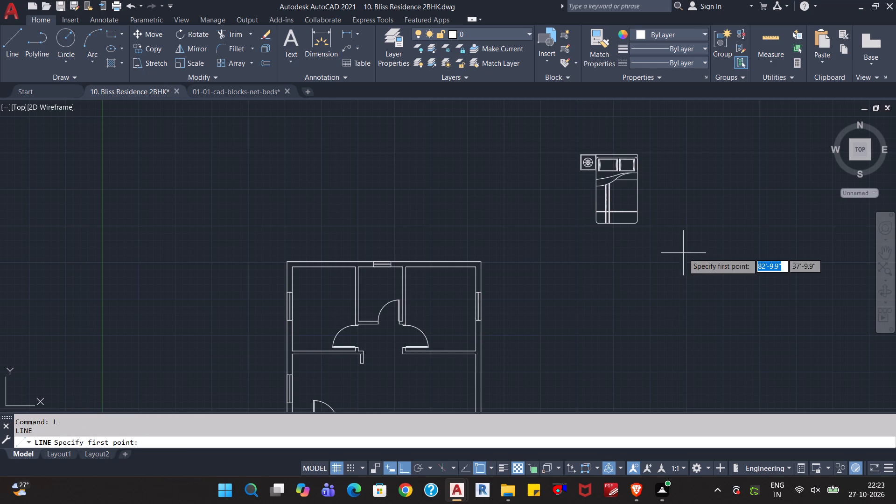
pyautogui.click(667, 246)
pyautogui.click(668, 130)
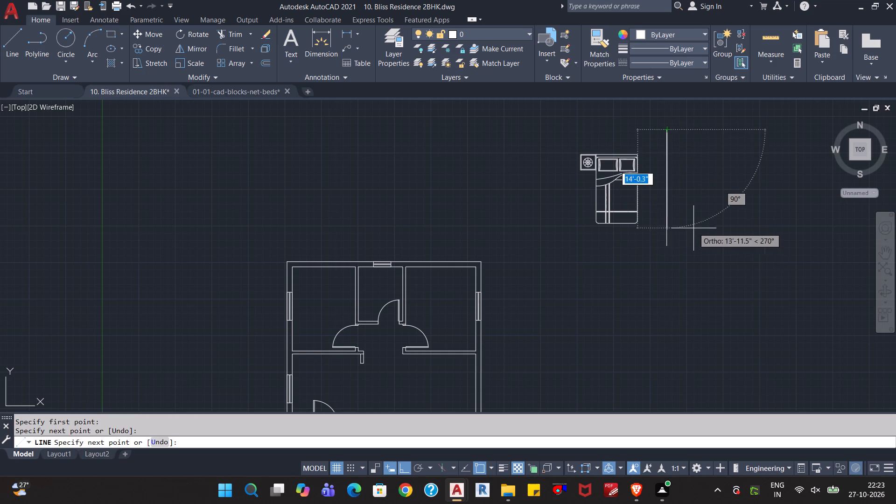
pyautogui.press('Escape')
# Mirror the duplicate bed block about the vertical line beside it, keeping the source block.
pyautogui.click(650, 240)
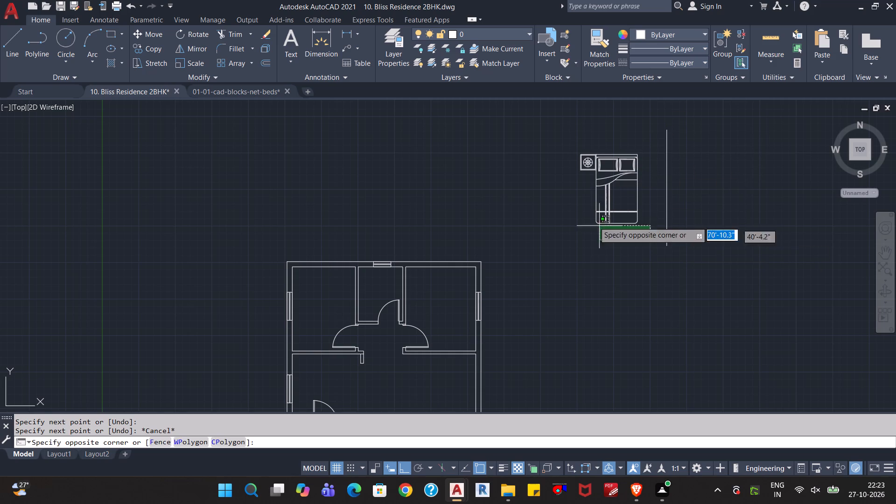
pyautogui.click(583, 144)
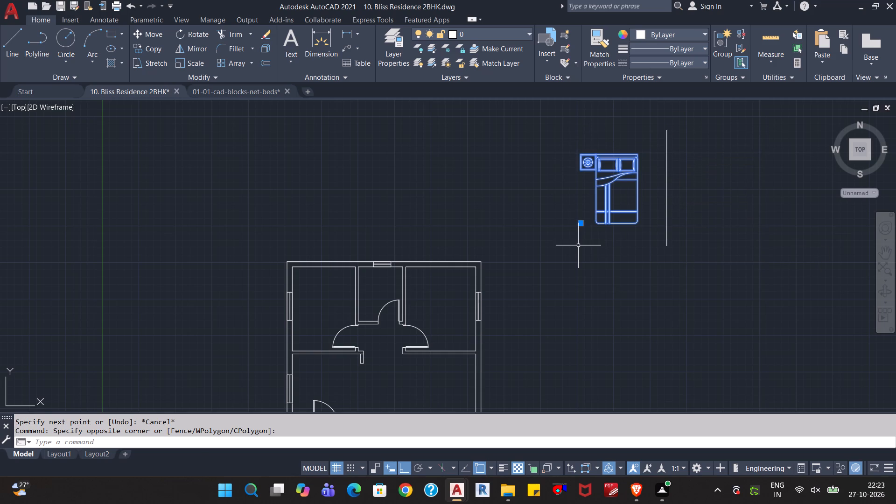
pyautogui.write('mi')
pyautogui.press('Return')
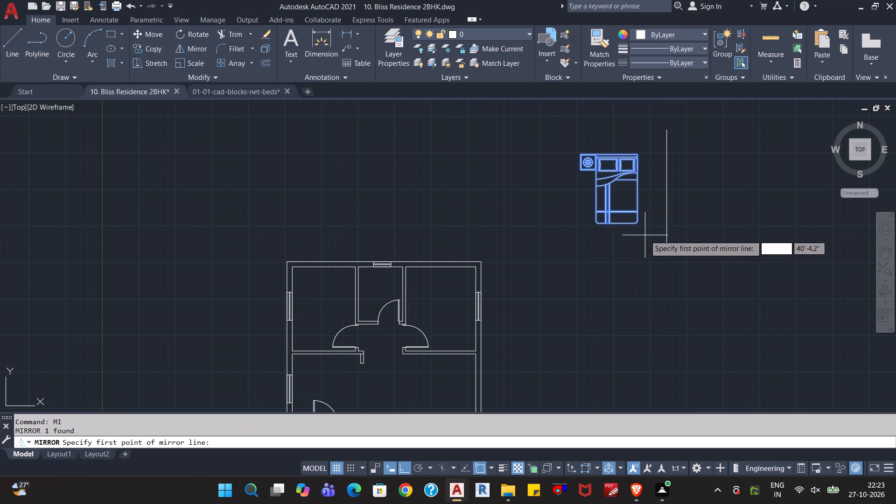
pyautogui.click(670, 244)
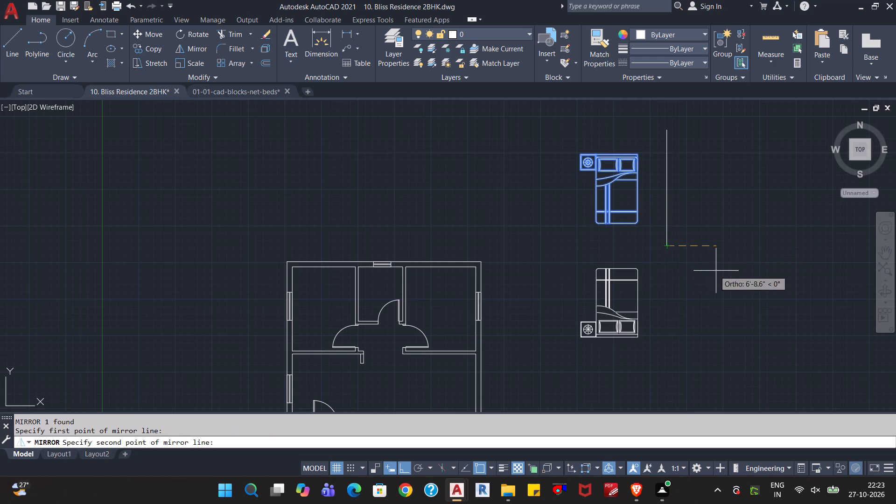
pyautogui.click(707, 140)
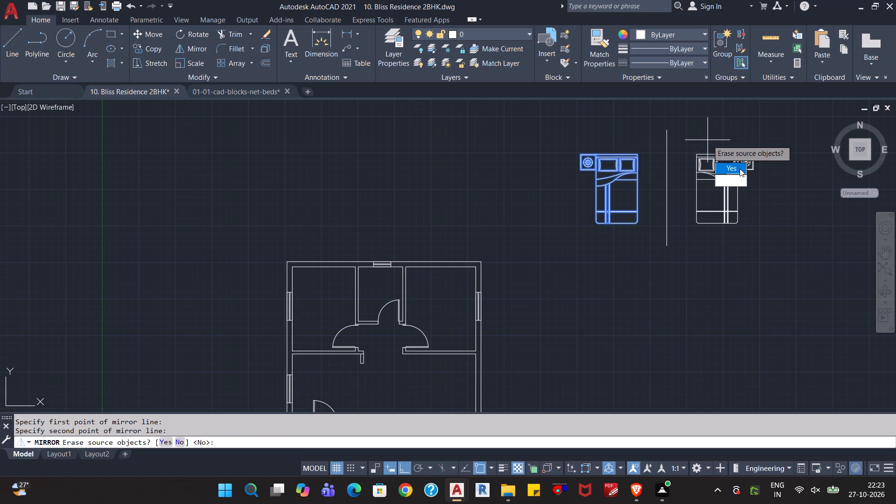
pyautogui.moveTo(735, 177); pyautogui.dragTo(707, 140)
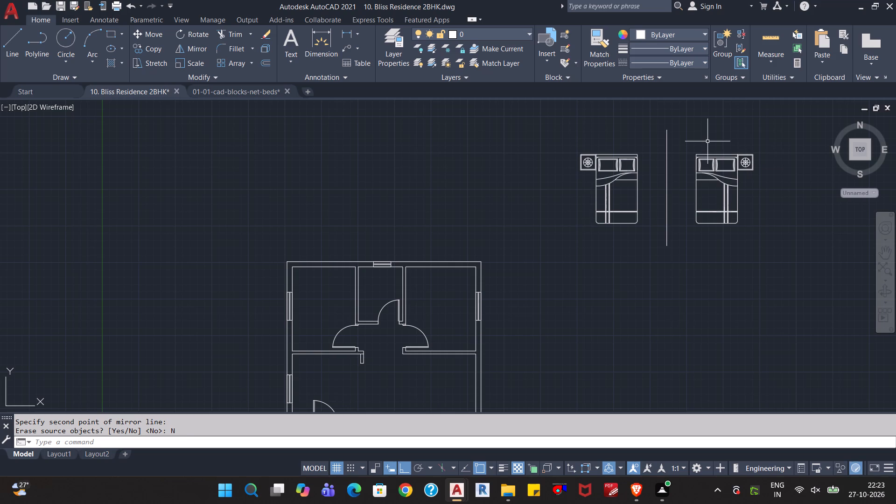
# Copy the mirrored bed block and paste the duplicate outside the floor plan's upper-left corner.
pyautogui.click(764, 129)
pyautogui.click(689, 247)
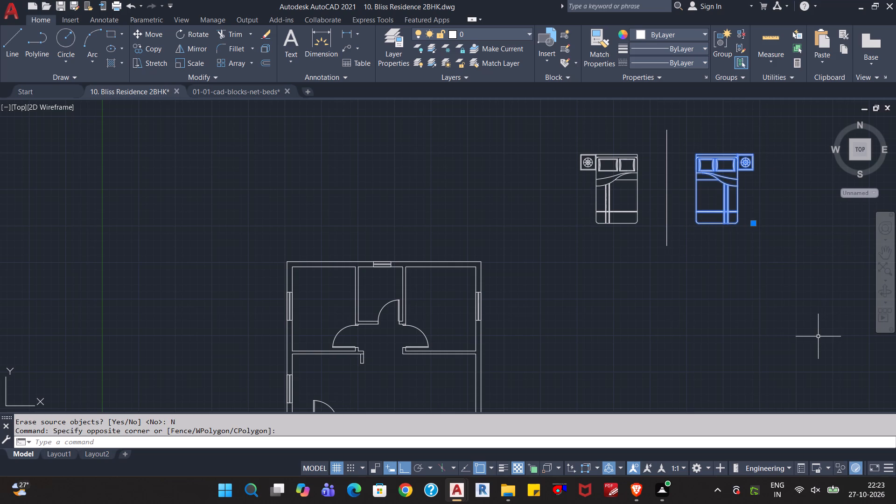
pyautogui.hotkey('ctrl', 'c')
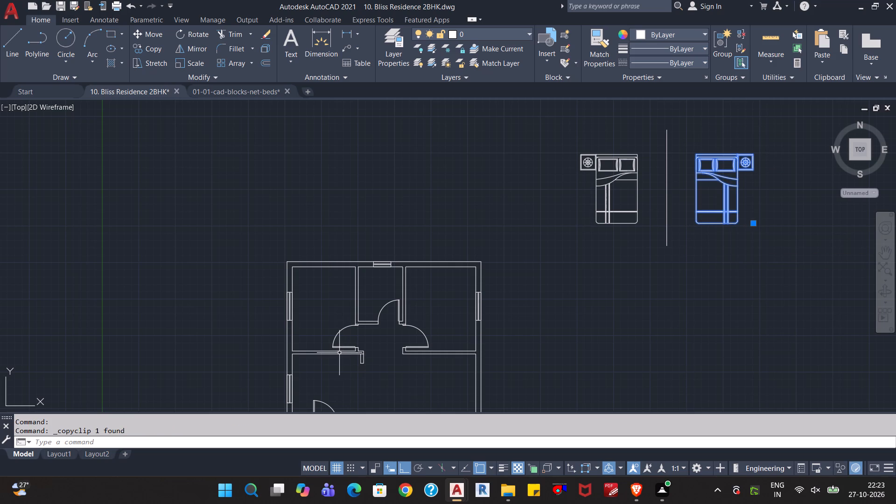
pyautogui.hotkey('ctrl', 'v')
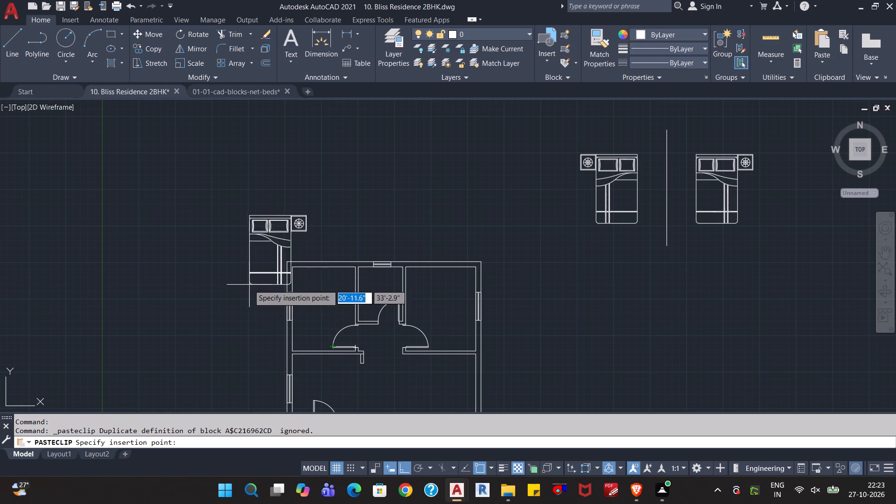
pyautogui.click(203, 242)
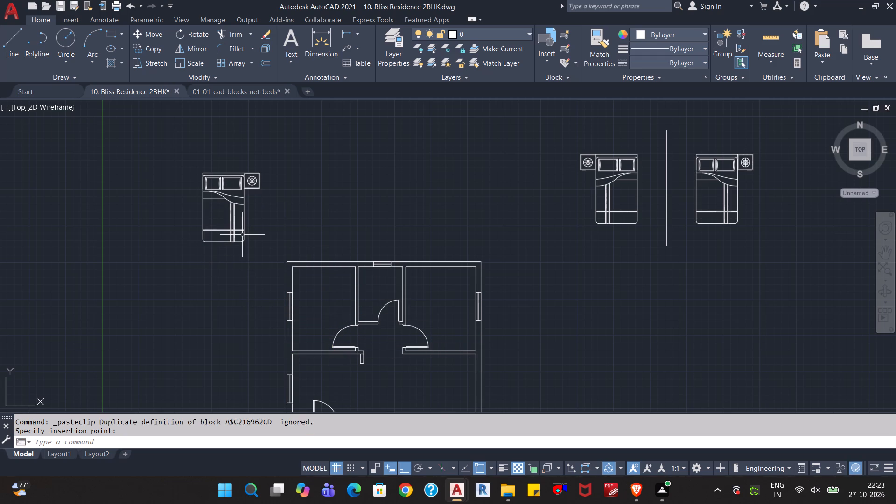
# Scale the pasted mirrored bed down slightly freehand from a base point at its upper-left pillow.
pyautogui.click(244, 227)
pyautogui.press('s')
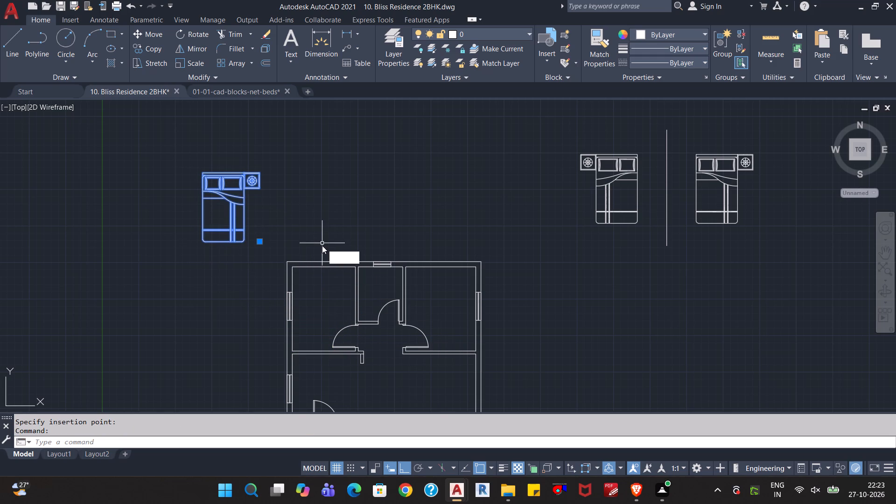
pyautogui.press('c')
pyautogui.press('Return')
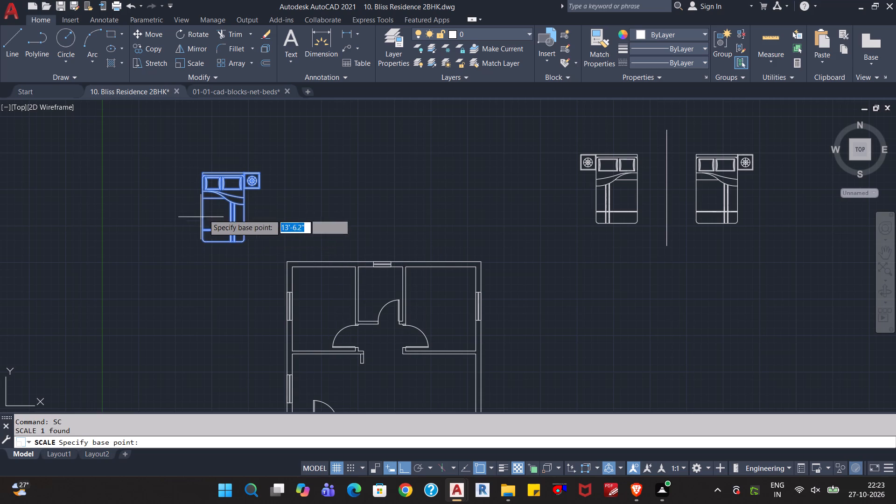
pyautogui.click(208, 182)
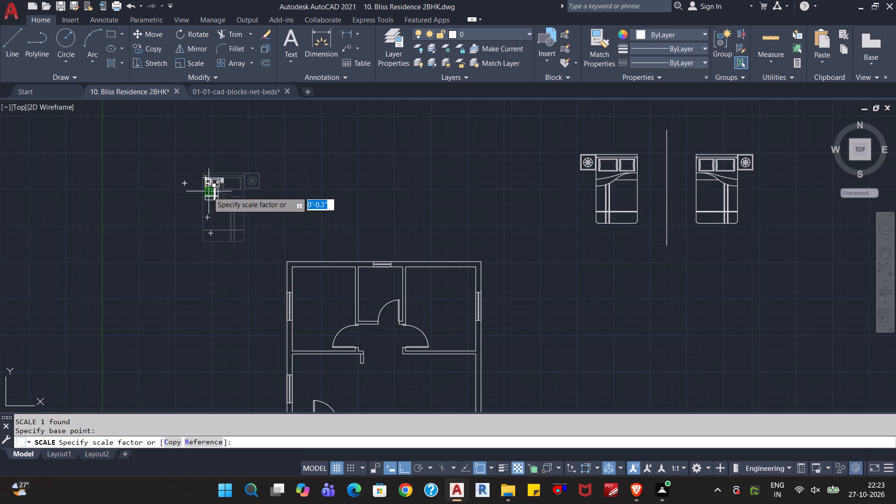
pyautogui.scroll(2, 224, 205)
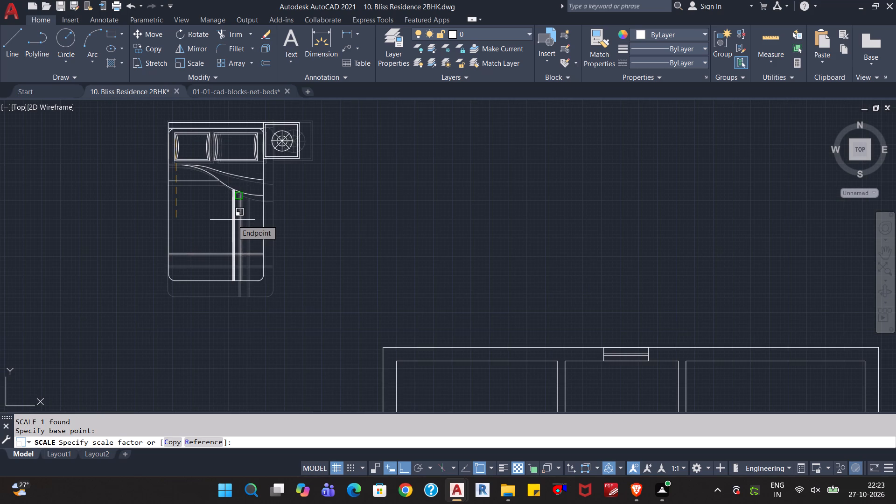
pyautogui.click(232, 220)
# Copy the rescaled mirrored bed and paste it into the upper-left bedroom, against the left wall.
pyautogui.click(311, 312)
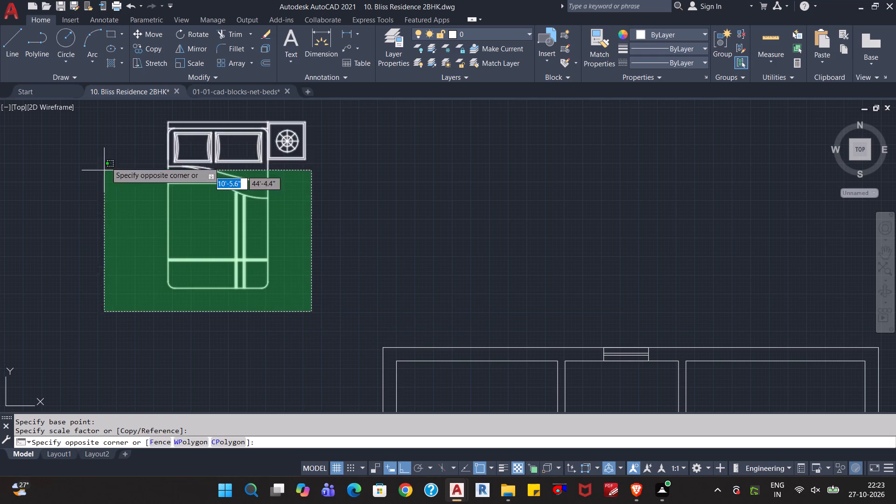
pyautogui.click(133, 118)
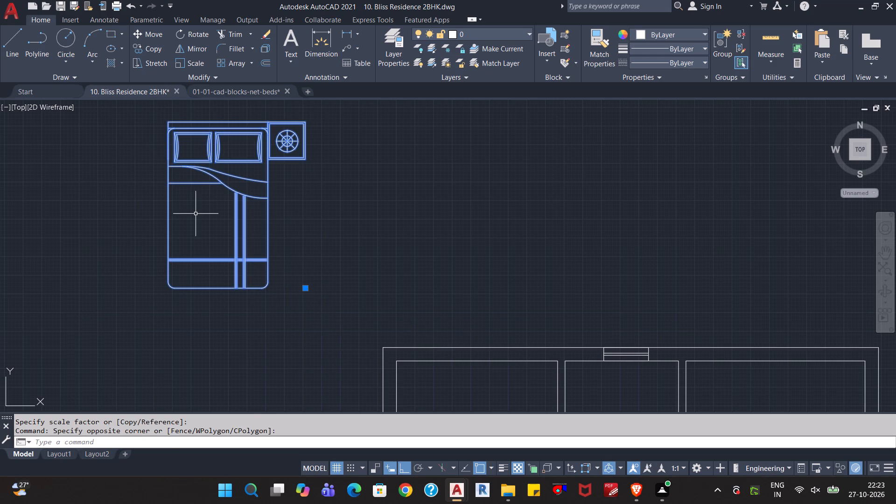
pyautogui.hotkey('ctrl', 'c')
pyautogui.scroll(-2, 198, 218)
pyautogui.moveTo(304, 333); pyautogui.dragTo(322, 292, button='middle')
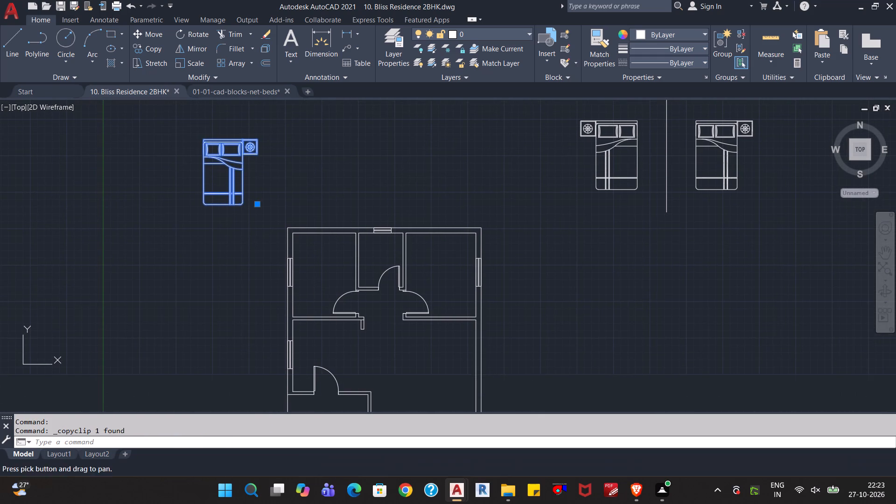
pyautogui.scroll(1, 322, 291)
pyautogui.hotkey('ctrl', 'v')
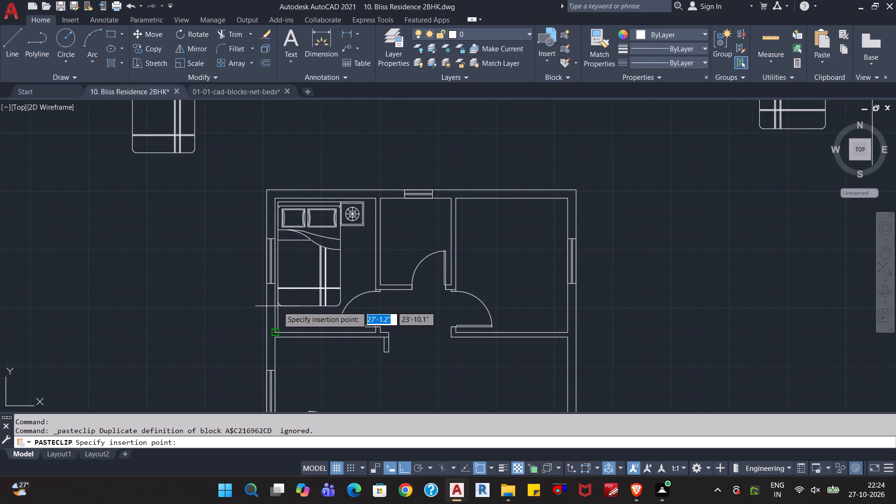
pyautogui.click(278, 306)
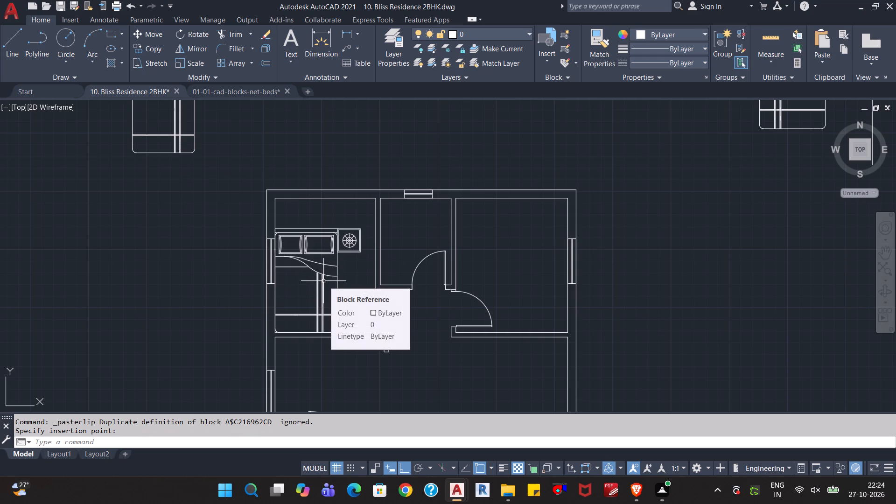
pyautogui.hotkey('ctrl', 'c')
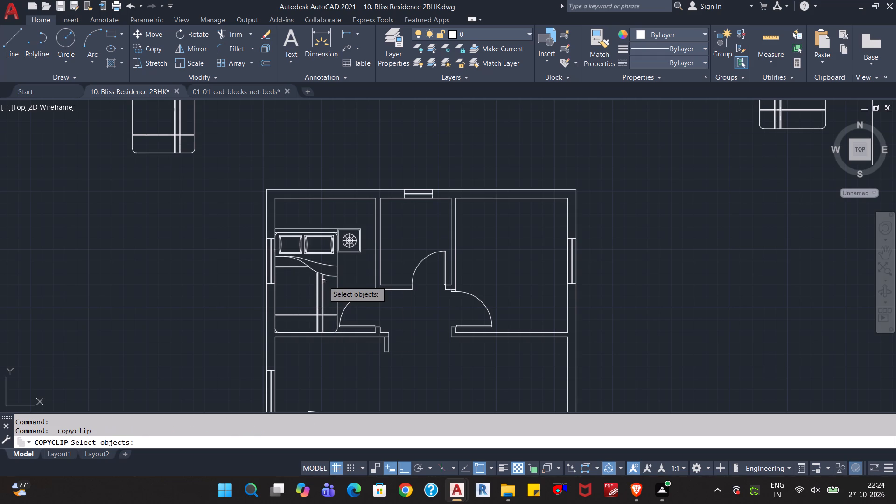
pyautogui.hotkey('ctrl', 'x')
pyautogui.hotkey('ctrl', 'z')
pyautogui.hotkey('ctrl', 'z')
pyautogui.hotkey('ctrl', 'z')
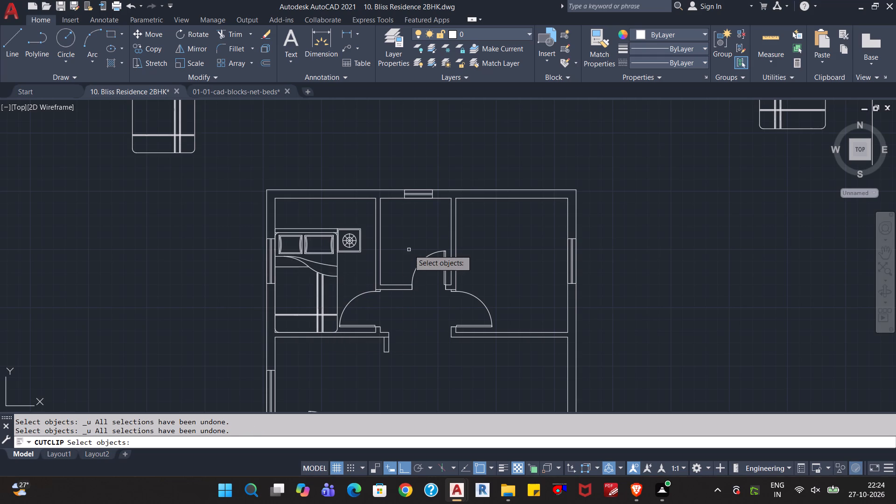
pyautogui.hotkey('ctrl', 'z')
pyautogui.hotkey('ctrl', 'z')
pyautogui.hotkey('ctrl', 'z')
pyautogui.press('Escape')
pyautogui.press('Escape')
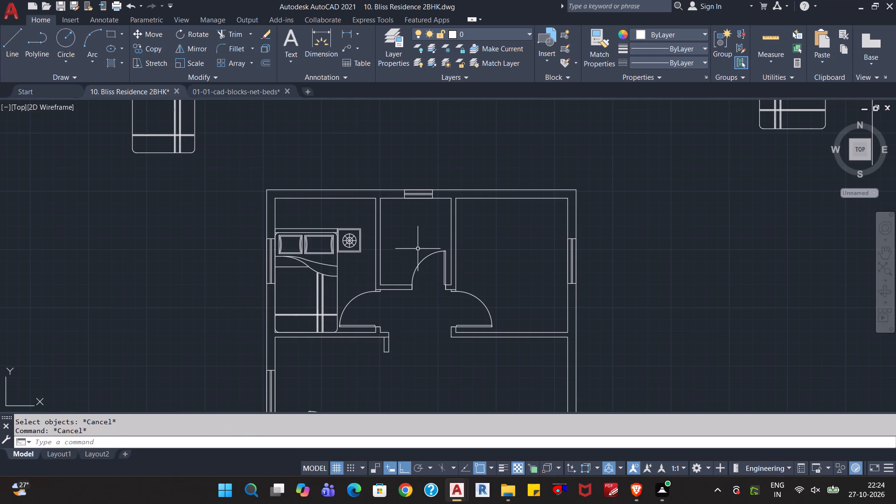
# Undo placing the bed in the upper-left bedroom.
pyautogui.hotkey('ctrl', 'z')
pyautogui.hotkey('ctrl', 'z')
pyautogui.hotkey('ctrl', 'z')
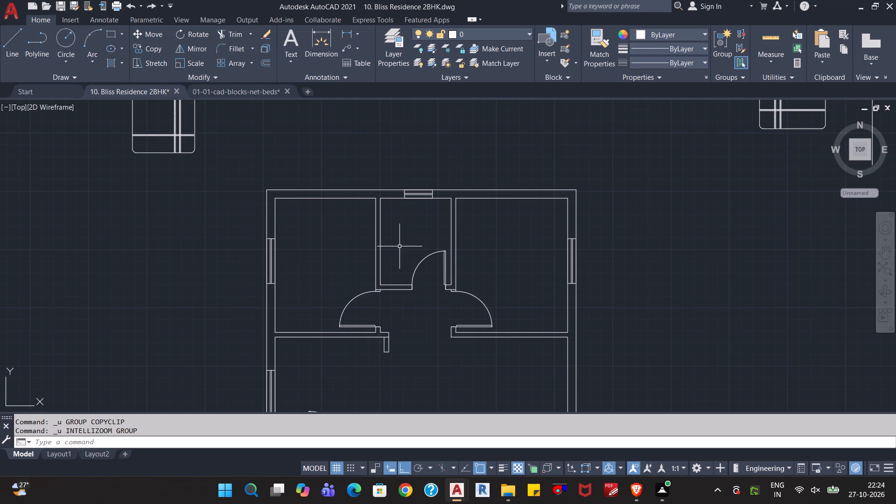
# Switch to the 01-01-cad-blocks-net-beds drawing and examine the rows of double and king size bed blocks.
pyautogui.scroll(-1, 398, 257)
pyautogui.scroll(2, 345, 266)
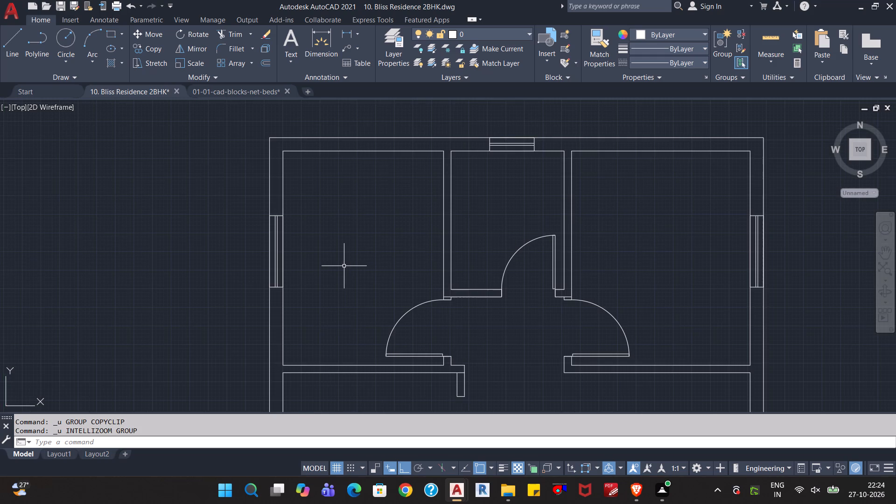
pyautogui.scroll(-2, 343, 266)
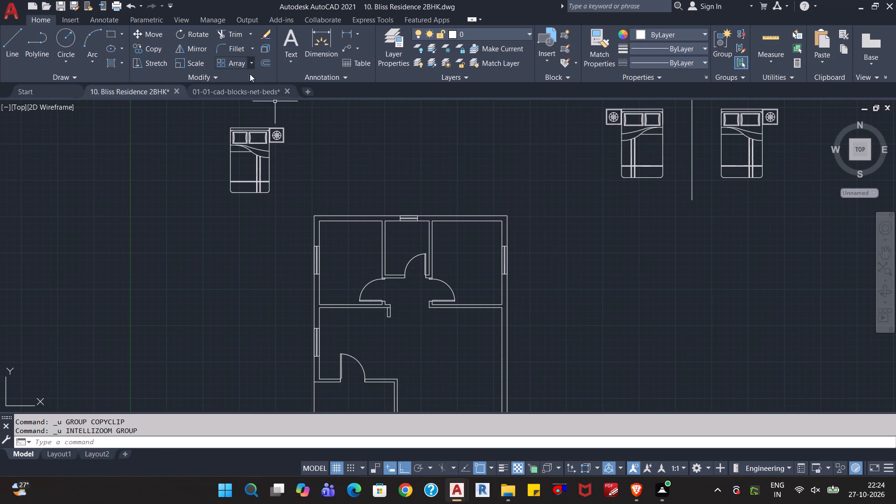
pyautogui.click(236, 94)
pyautogui.scroll(-1, 292, 311)
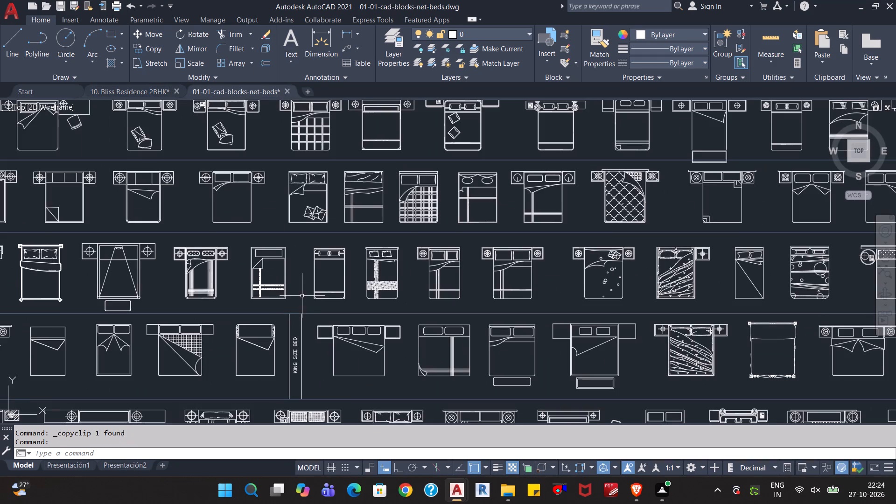
pyautogui.scroll(-2, 303, 294)
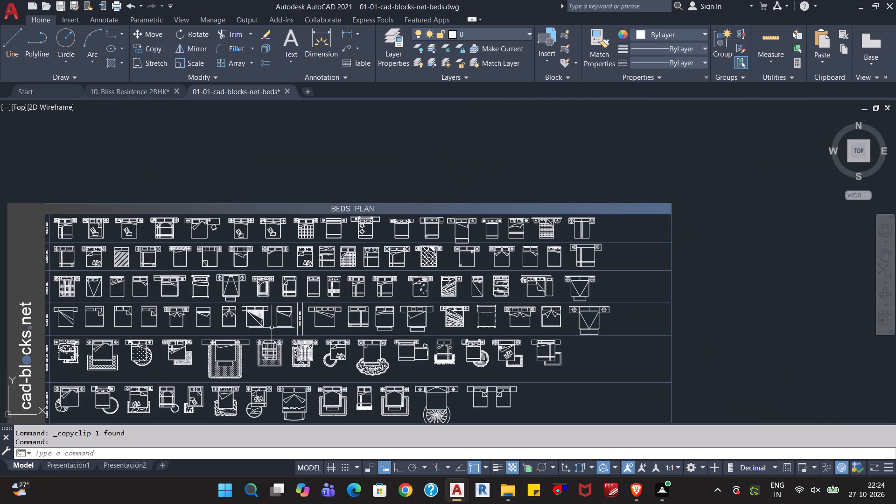
pyautogui.scroll(3, 270, 330)
pyautogui.moveTo(268, 317); pyautogui.dragTo(534, 379, button='middle')
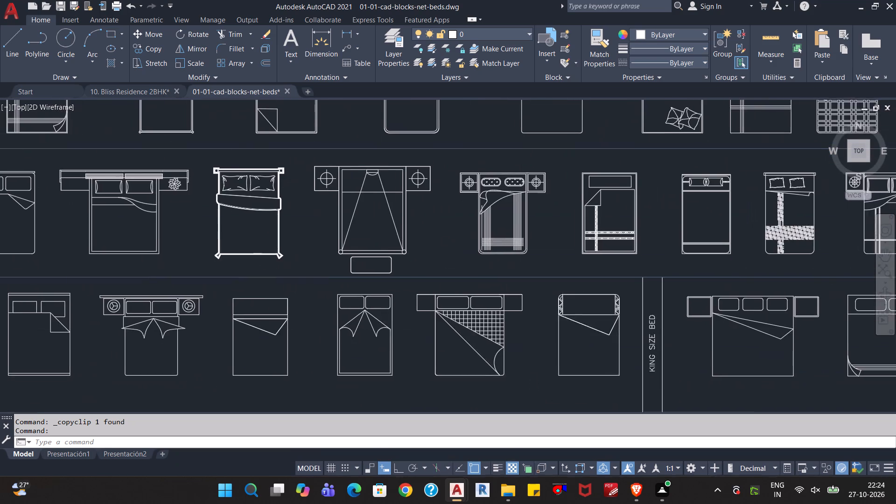
pyautogui.scroll(-1, 428, 387)
pyautogui.scroll(-1, 357, 339)
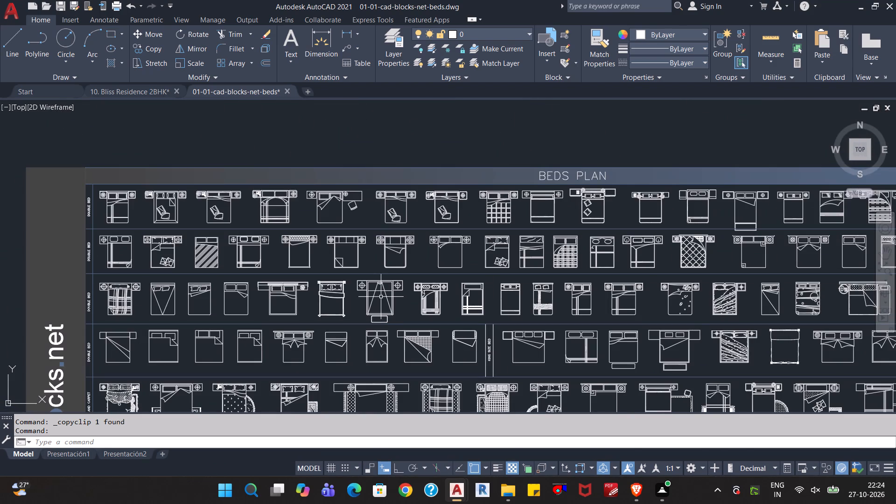
pyautogui.scroll(1, 381, 297)
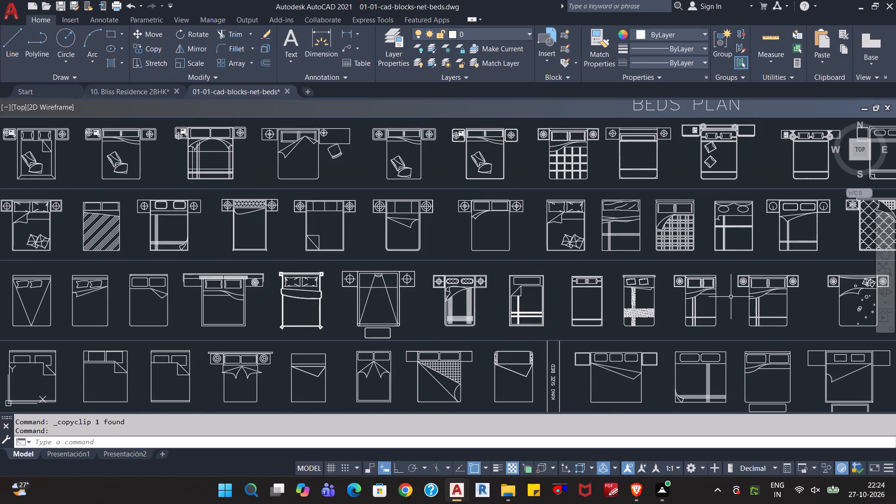
pyautogui.moveTo(731, 297); pyautogui.dragTo(566, 329, button='middle')
pyautogui.scroll(-1, 559, 332)
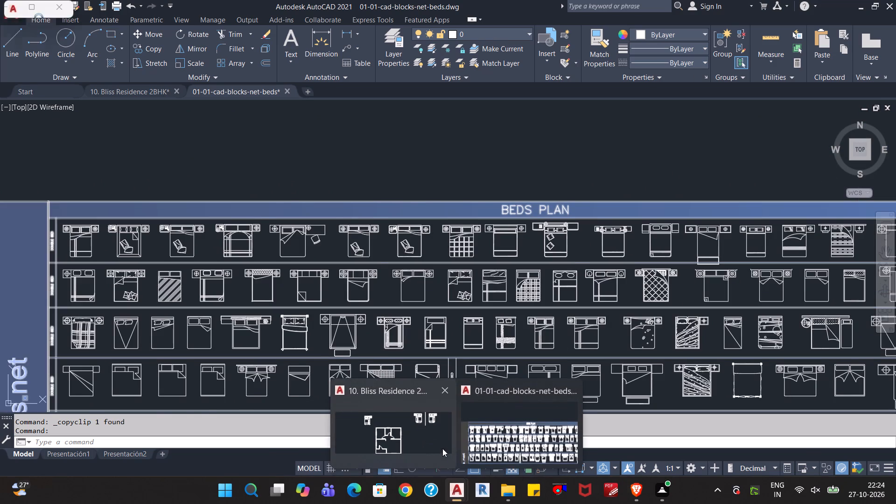
# In the Bliss Residence 2BHK drawing, scale the separate bed above the plan's upper-left corner by reference, making its foot-to-headboard length 8'.
pyautogui.click(427, 428)
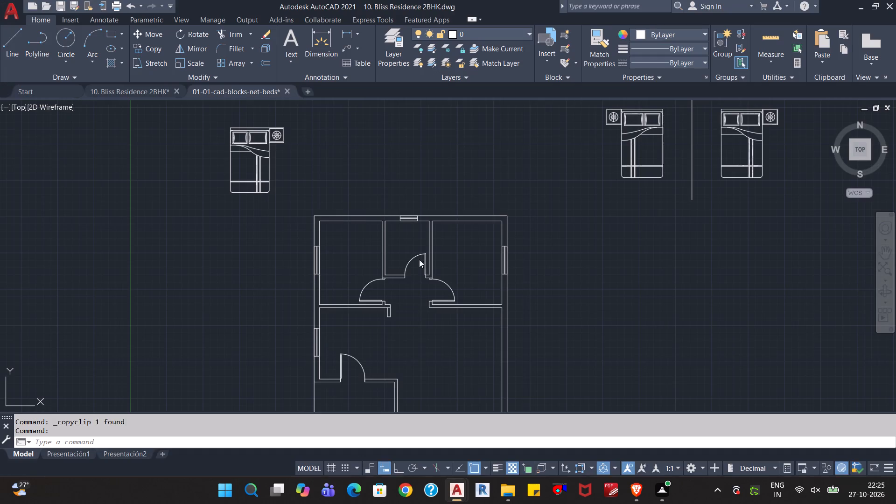
pyautogui.click(290, 206)
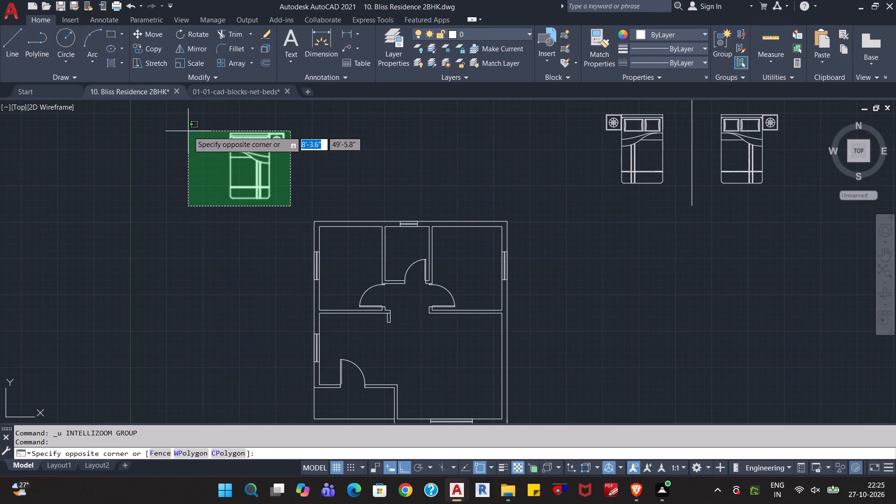
pyautogui.click(189, 128)
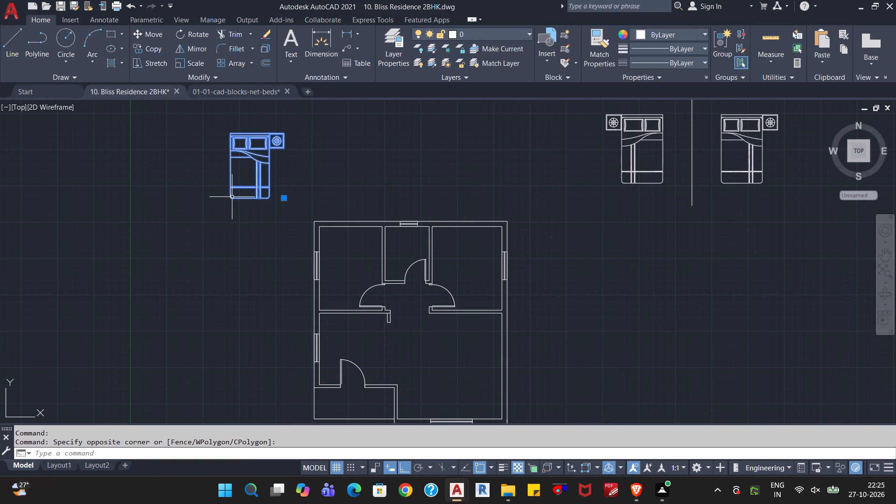
pyautogui.scroll(2, 231, 197)
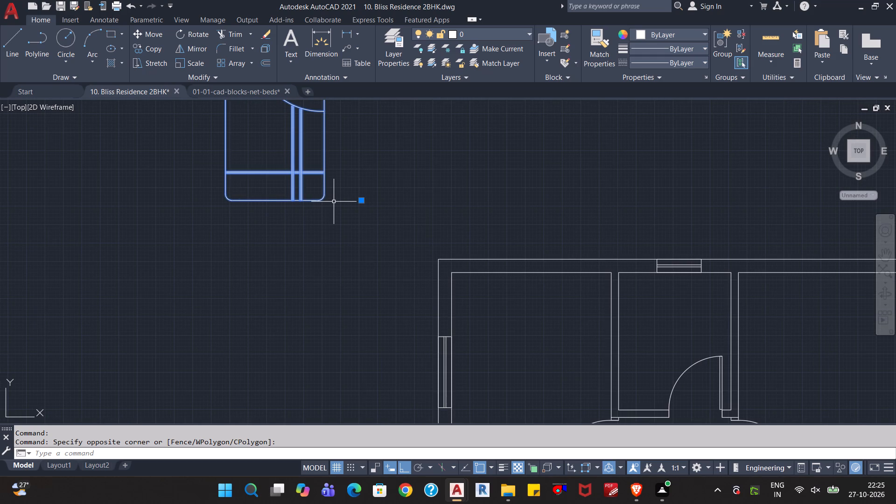
pyautogui.press('s')
pyautogui.press('c')
pyautogui.press('Return')
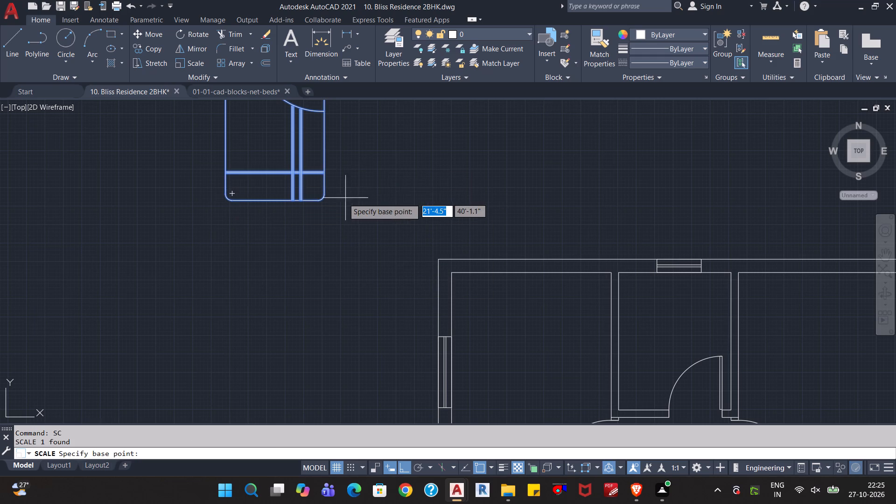
pyautogui.scroll(3, 341, 200)
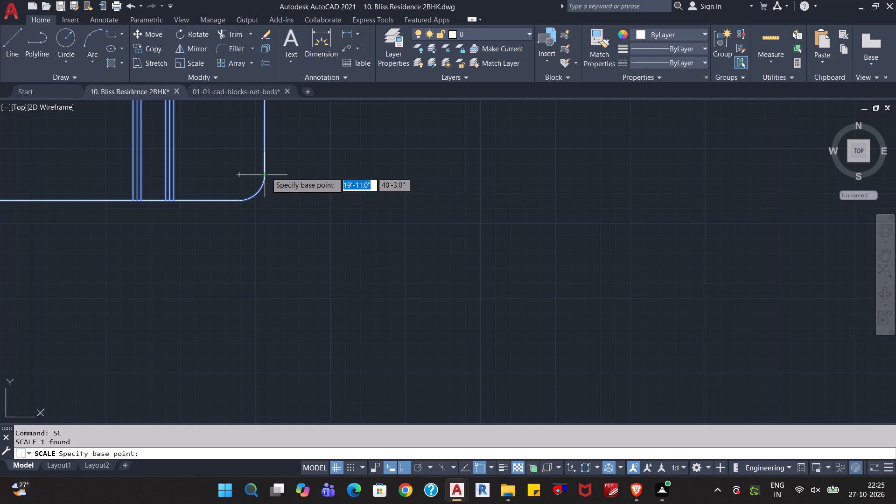
pyautogui.click(239, 201)
pyautogui.moveTo(243, 154); pyautogui.dragTo(223, 235, button='middle')
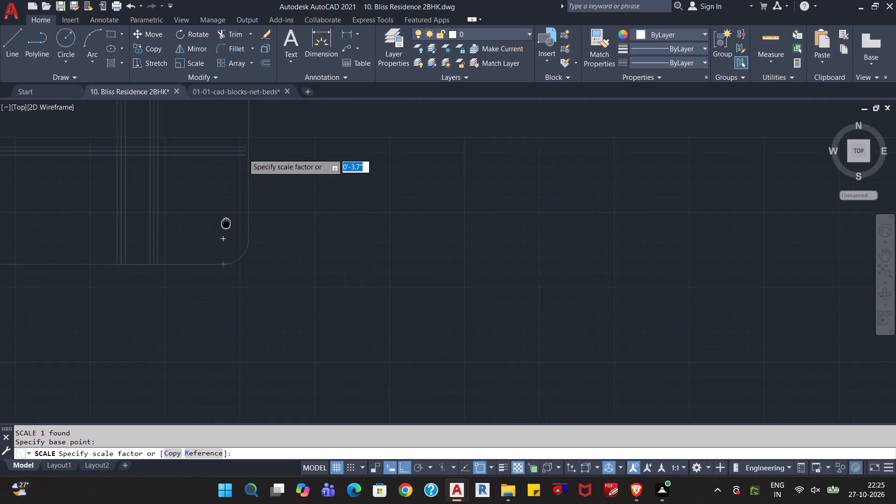
pyautogui.moveTo(223, 235); pyautogui.dragTo(201, 349, button='middle')
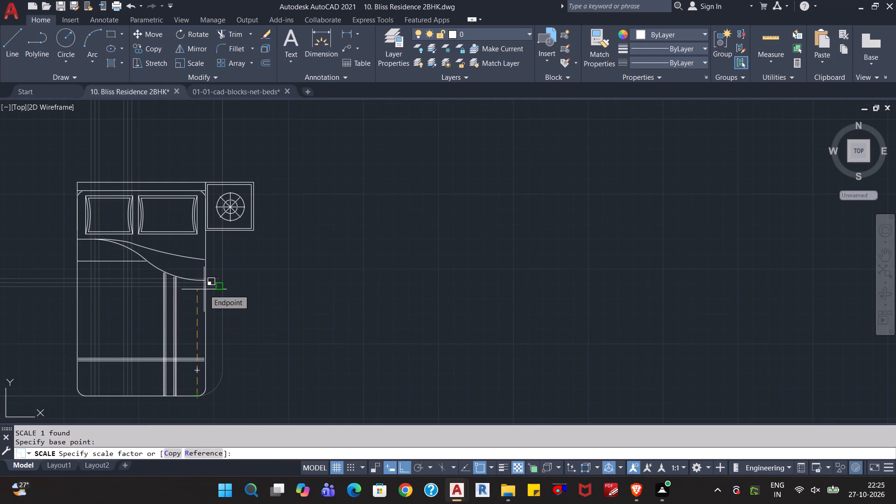
pyautogui.press('r')
pyautogui.press('Return')
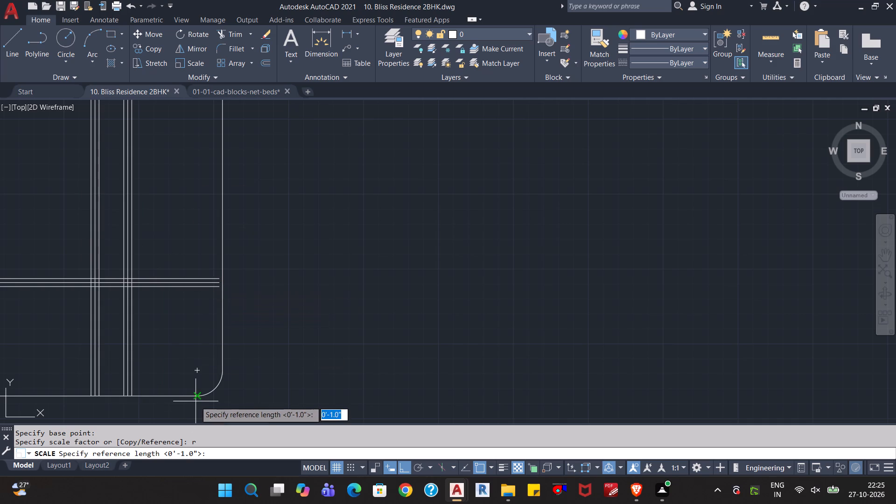
pyautogui.click(197, 397)
pyautogui.scroll(-5, 195, 348)
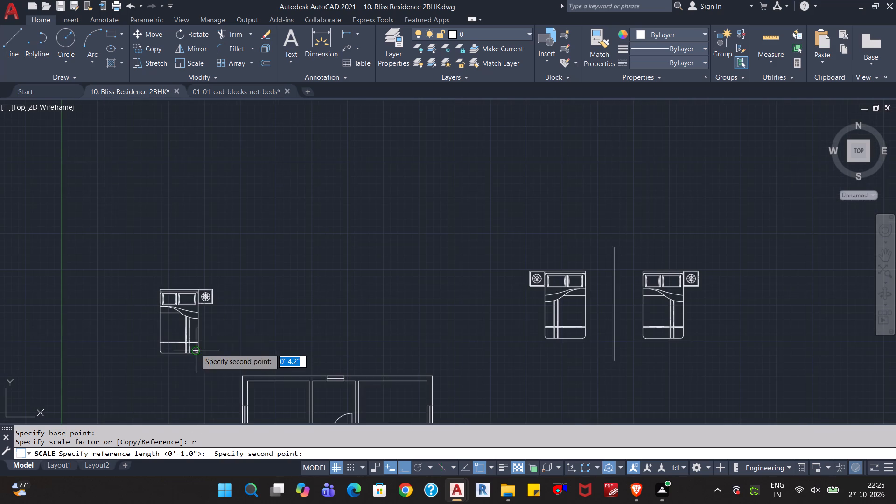
pyautogui.scroll(4, 192, 300)
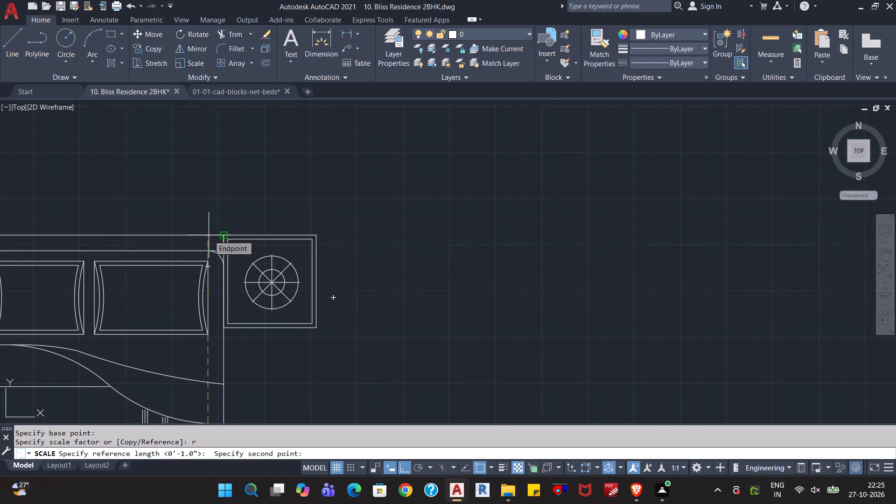
pyautogui.click(208, 251)
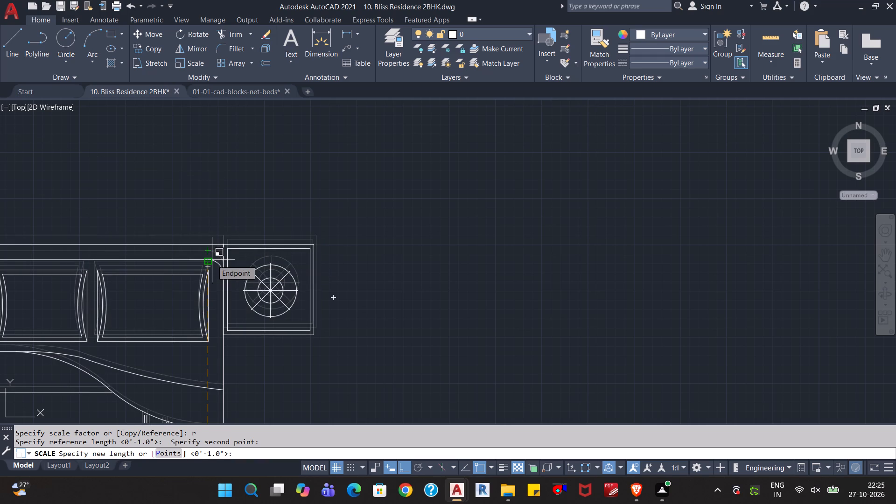
pyautogui.write('1.5')
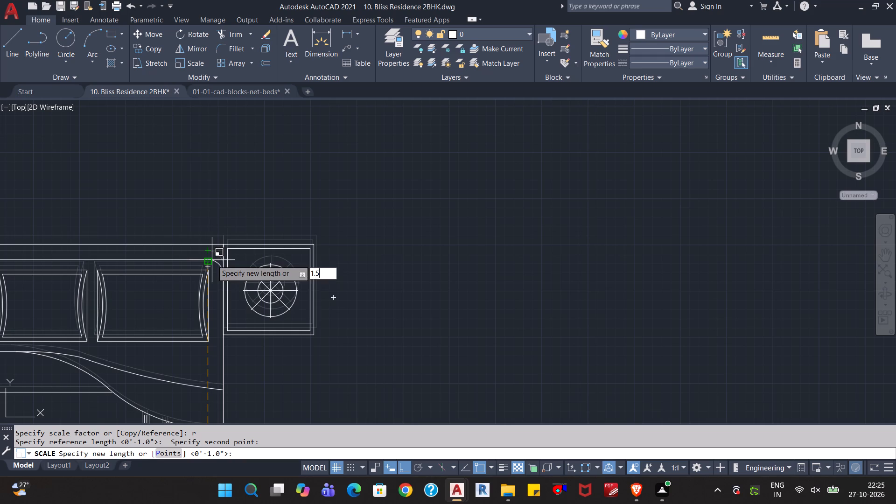
pyautogui.press('BackSpace')
pyautogui.press('BackSpace')
pyautogui.press('BackSpace')
pyautogui.write('15')
pyautogui.press("'")
pyautogui.press('BackSpace')
pyautogui.press('BackSpace')
pyautogui.press('BackSpace')
pyautogui.press('BackSpace')
pyautogui.write("8'")
pyautogui.press('Return')
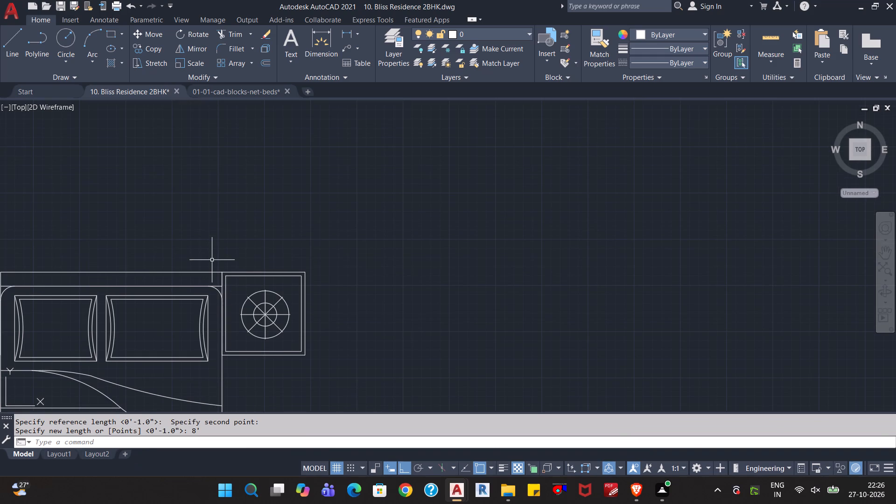
# Copy the rescaled bed and paste it into the upper-left bedroom, slightly clear of the left and top walls.
pyautogui.scroll(-3, 213, 260)
pyautogui.scroll(-2, 255, 276)
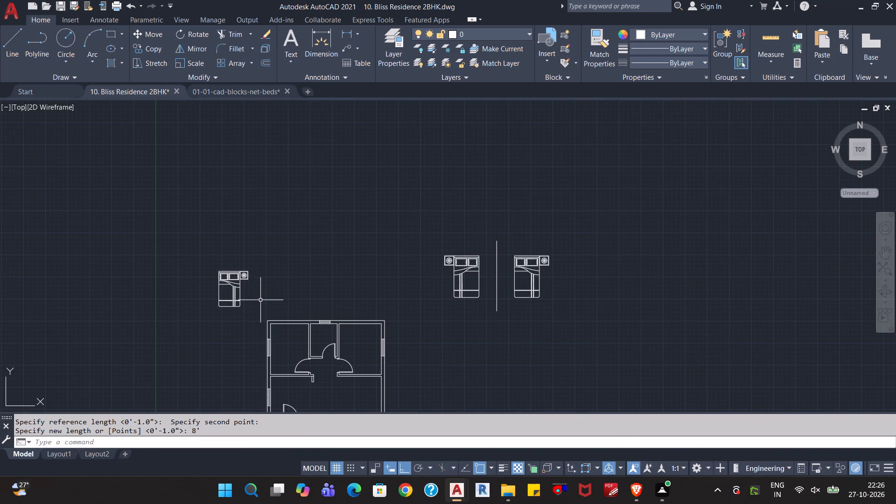
pyautogui.scroll(1, 261, 303)
pyautogui.click(244, 332)
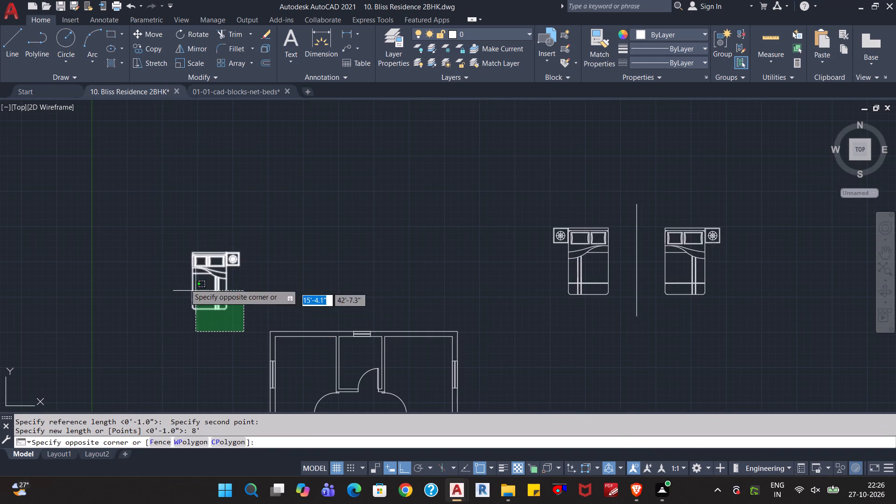
pyautogui.click(172, 234)
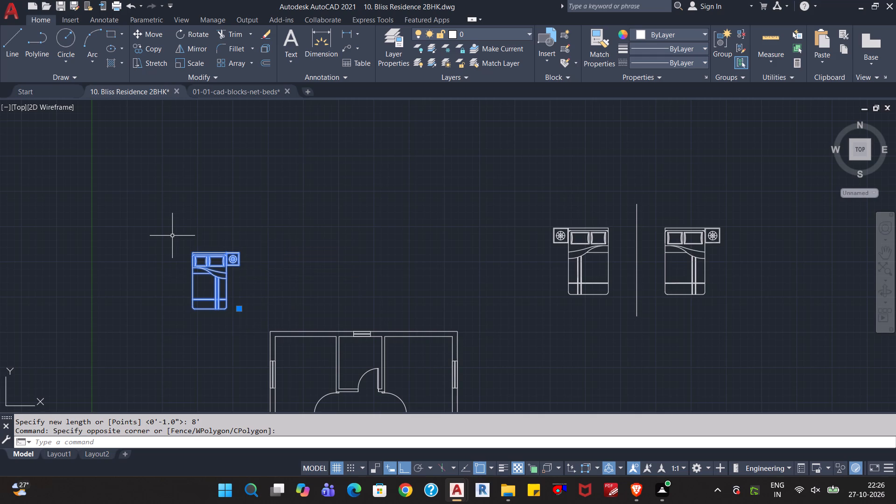
pyautogui.hotkey('ctrl', 'c')
pyautogui.hotkey('ctrl', 'v')
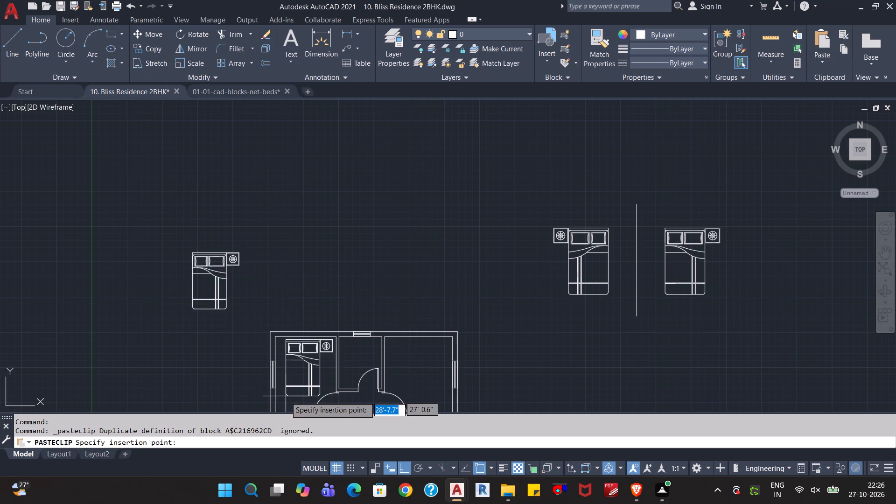
pyautogui.moveTo(286, 397); pyautogui.dragTo(290, 287, button='middle')
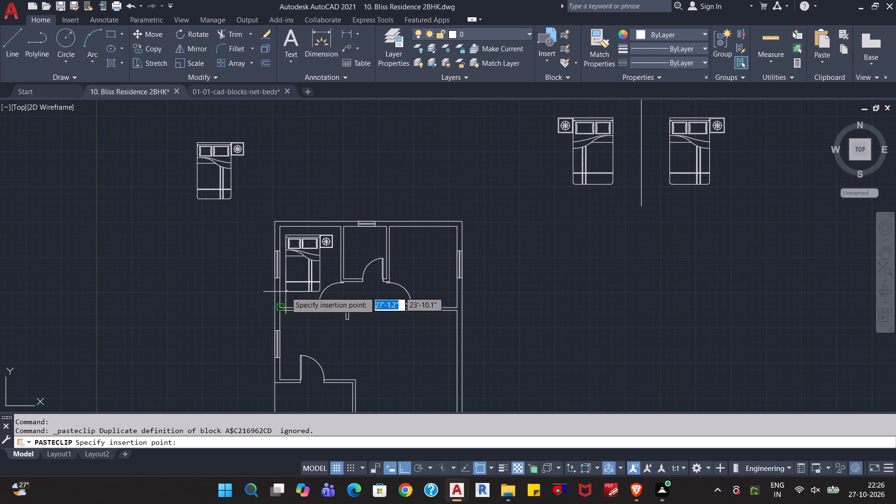
pyautogui.scroll(2, 285, 292)
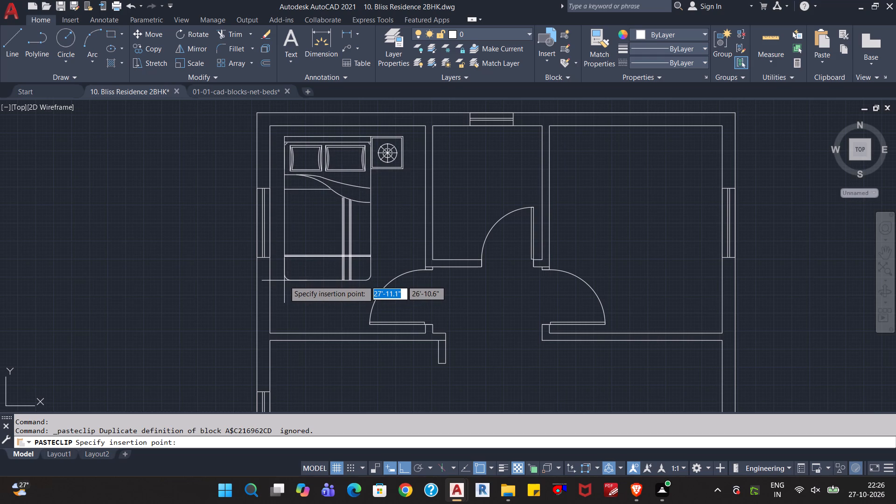
pyautogui.click(284, 281)
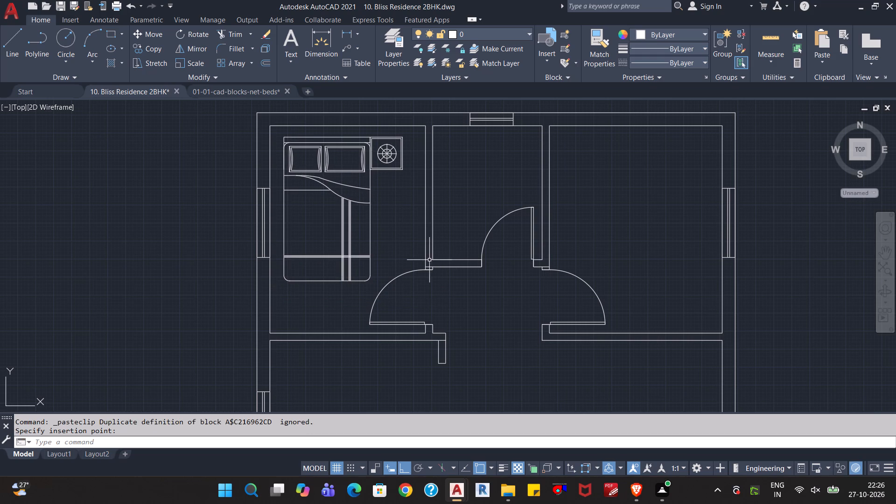
# Scale the bed just left of the vertical mirror line by reference from its lower-left corner, making its foot-to-headboard length 8'.
pyautogui.scroll(-1, 429, 259)
pyautogui.scroll(-2, 398, 230)
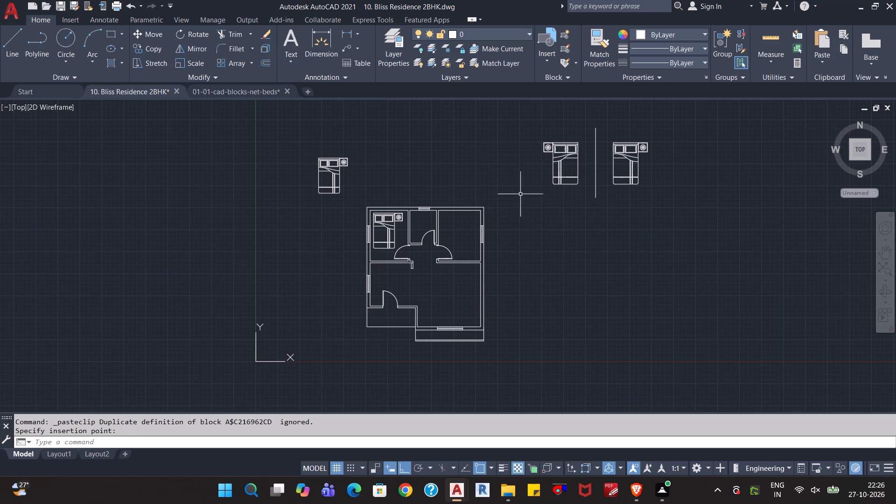
pyautogui.click(582, 189)
pyautogui.click(543, 135)
pyautogui.write('sc')
pyautogui.press('Return')
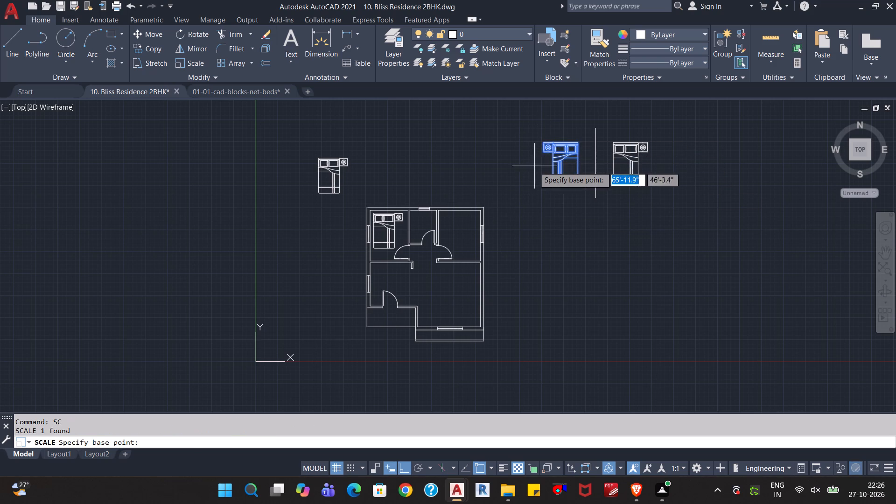
pyautogui.scroll(3, 559, 183)
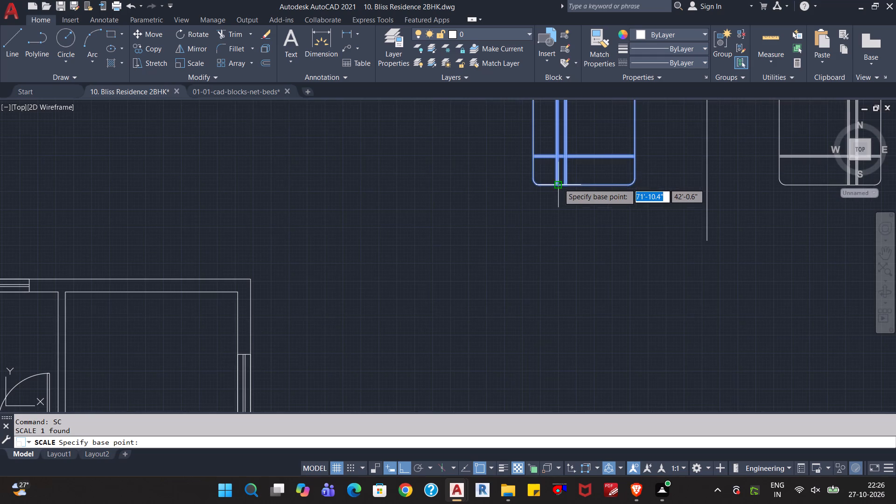
pyautogui.click(541, 185)
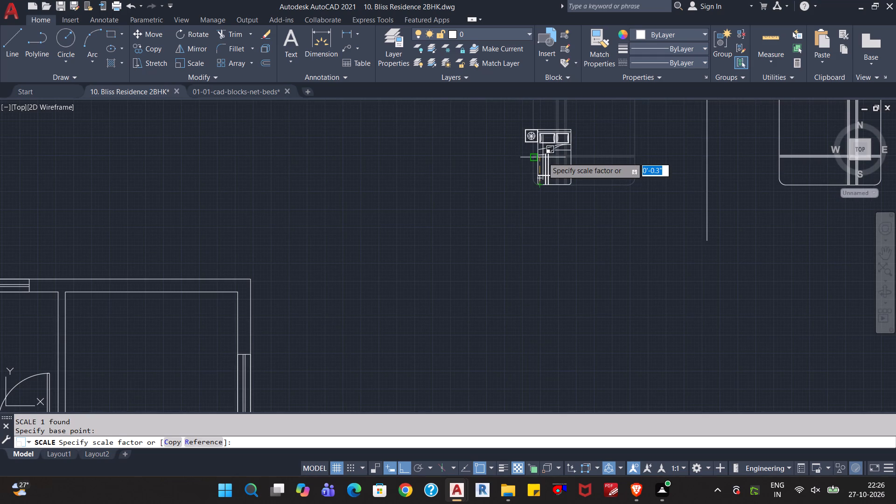
pyautogui.press('r')
pyautogui.press('Return')
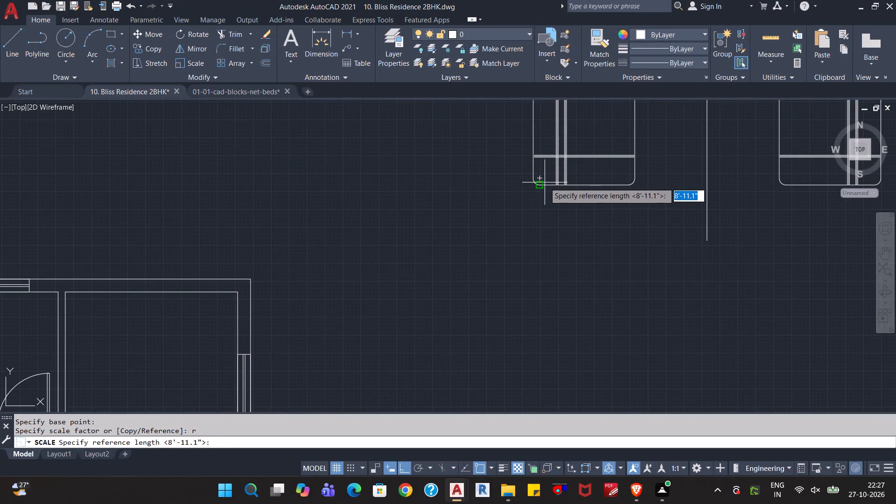
pyautogui.click(540, 188)
pyautogui.moveTo(541, 154); pyautogui.dragTo(532, 240, button='middle')
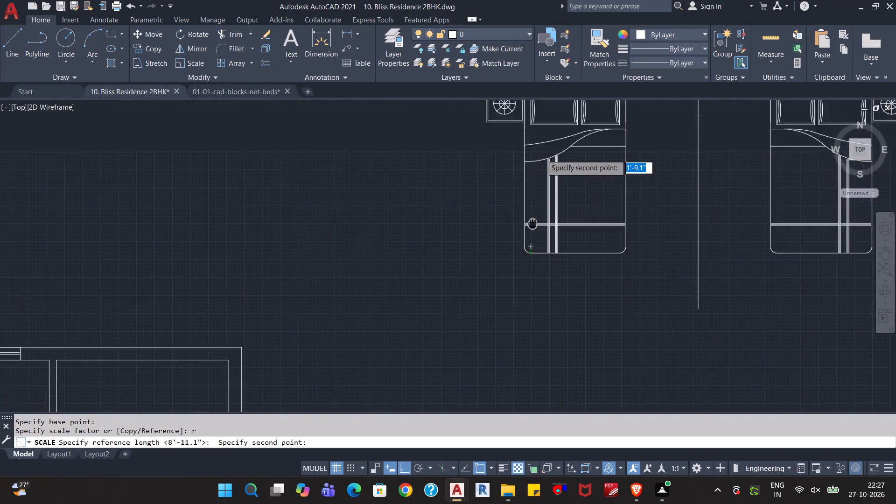
pyautogui.moveTo(532, 240); pyautogui.dragTo(529, 315, button='middle')
pyautogui.click(530, 182)
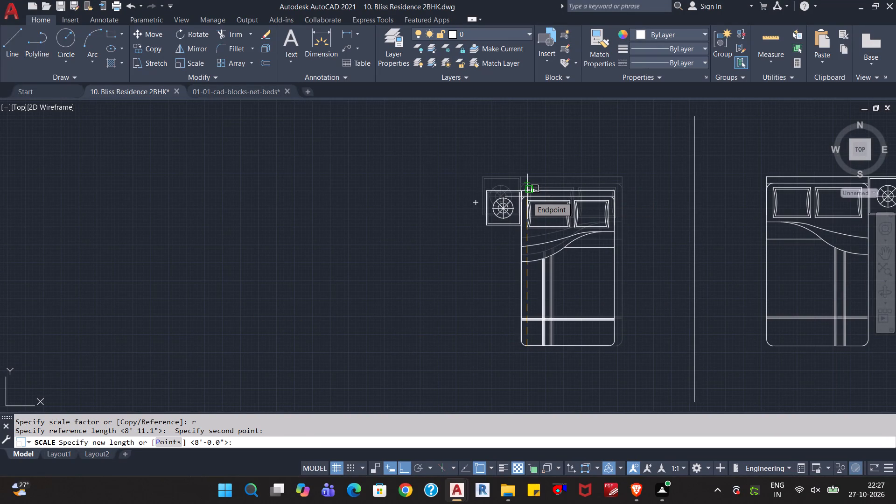
pyautogui.write("8'")
pyautogui.press('Return')
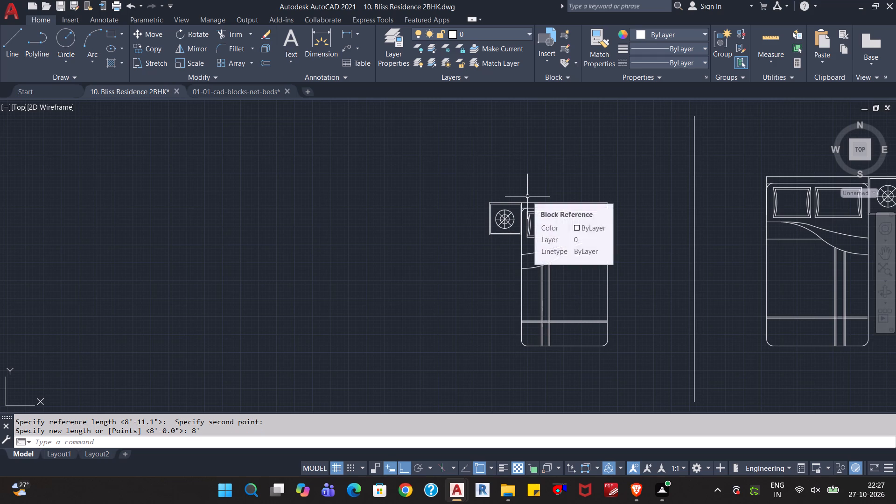
pyautogui.press('Escape')
pyautogui.press('Escape')
# Copy the rescaled bed just left of the vertical mirror line for reuse in the floor plan.
pyautogui.click(628, 351)
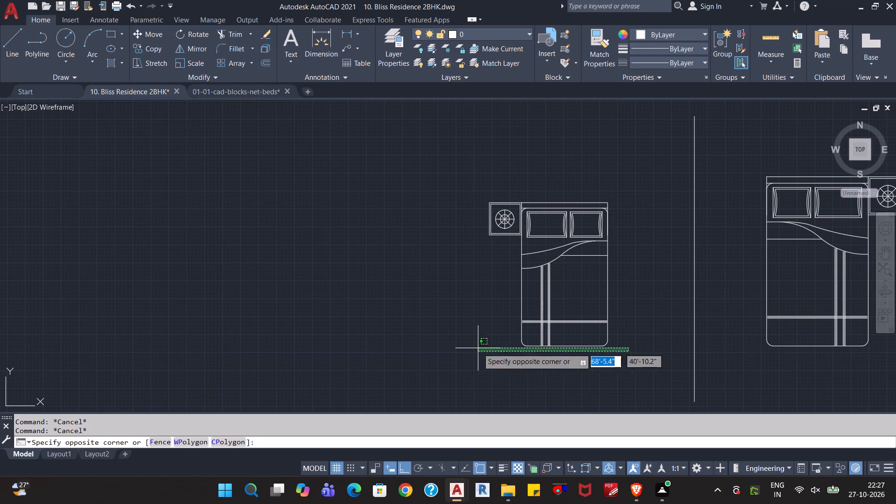
pyautogui.click(461, 132)
pyautogui.hotkey('ctrl', 'c')
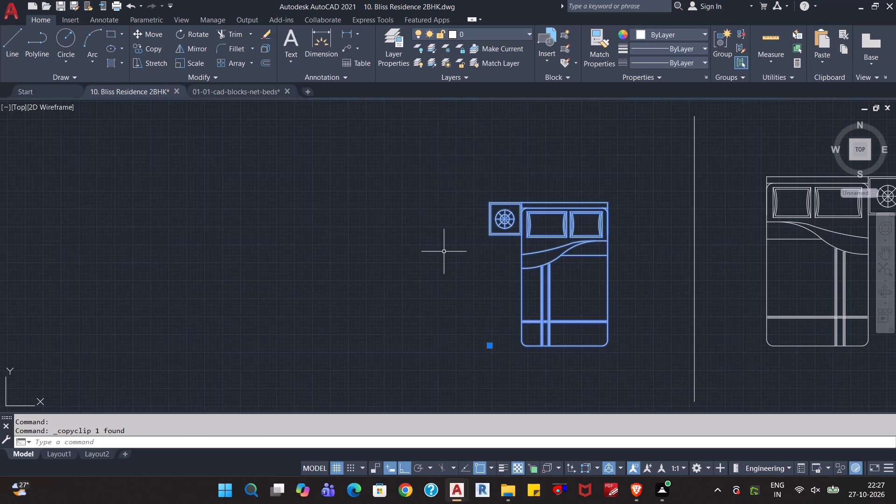
pyautogui.scroll(-3, 437, 273)
pyautogui.moveTo(413, 331); pyautogui.dragTo(452, 260, button='middle')
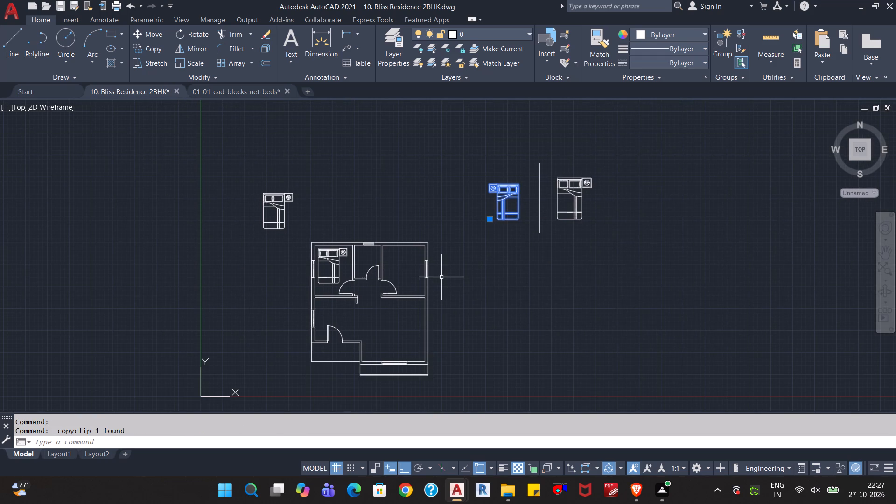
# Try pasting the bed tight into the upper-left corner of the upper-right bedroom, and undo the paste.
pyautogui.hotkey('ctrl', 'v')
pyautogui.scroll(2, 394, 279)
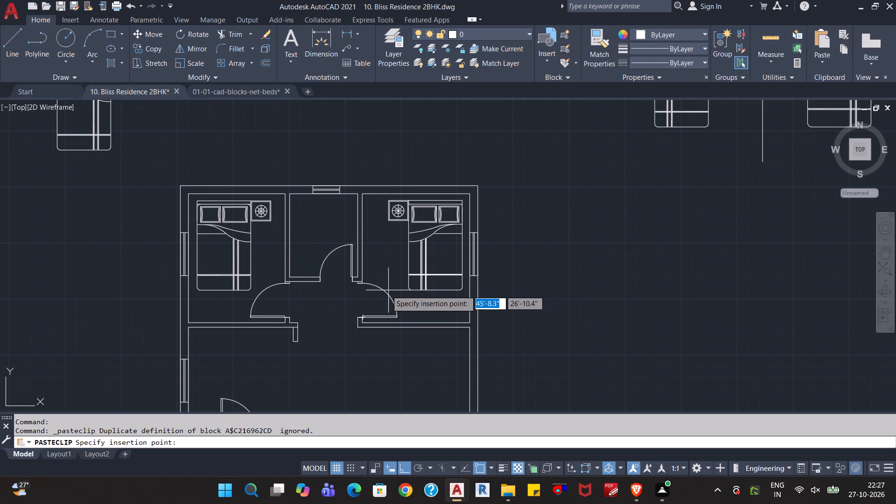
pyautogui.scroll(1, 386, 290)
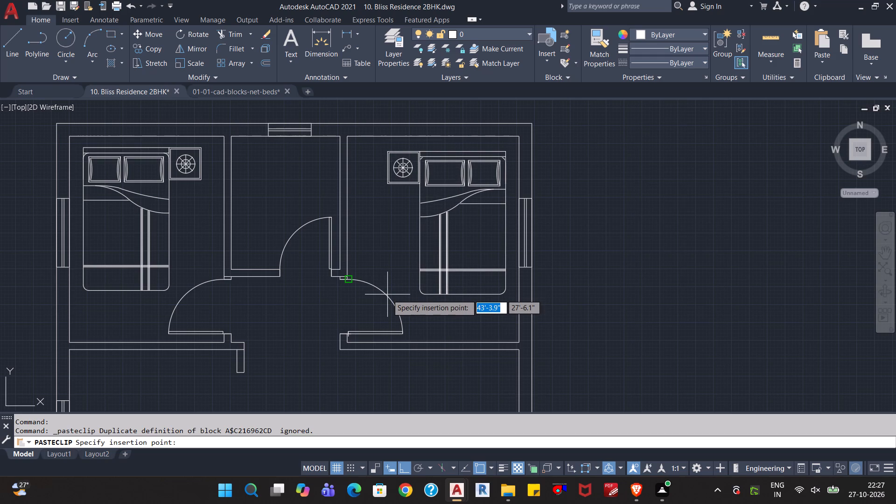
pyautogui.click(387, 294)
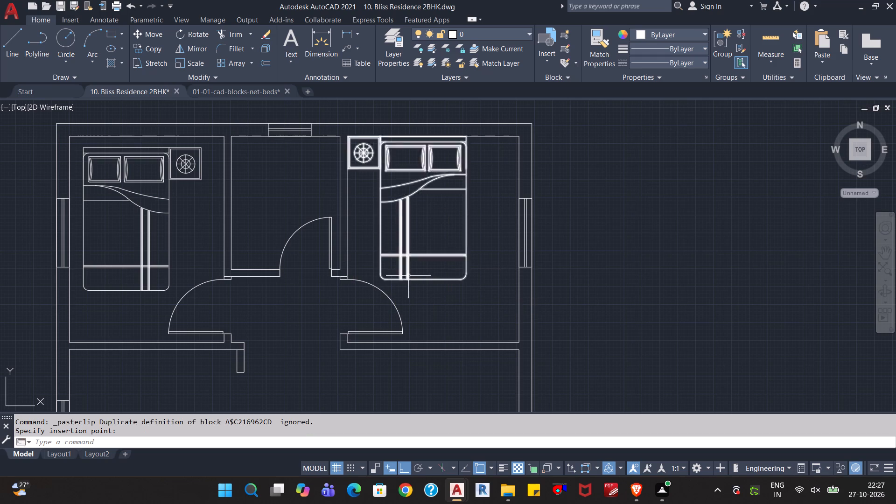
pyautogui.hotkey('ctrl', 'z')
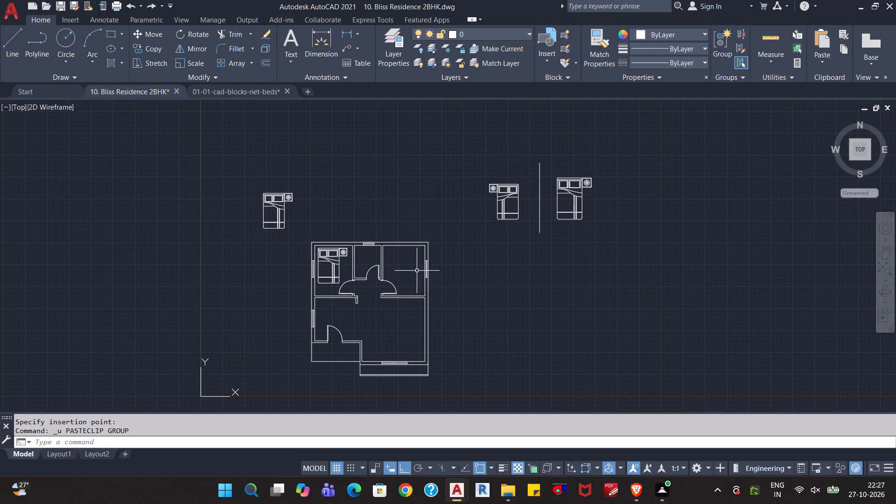
# Paste the copied bed into the upper-right bedroom, clear of the top and right walls, with its side table facing the inner wall.
pyautogui.hotkey('ctrl', 'v')
pyautogui.scroll(5, 418, 285)
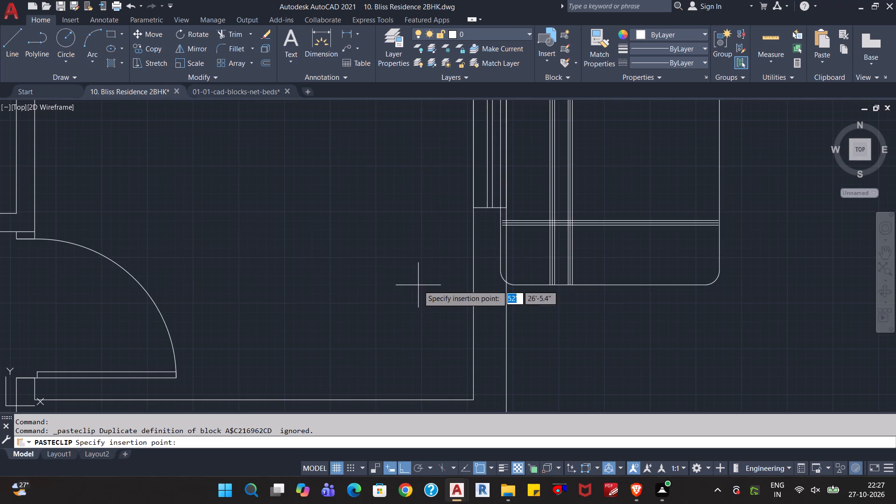
pyautogui.scroll(-2, 196, 295)
pyautogui.moveTo(176, 299); pyautogui.dragTo(219, 315, button='middle')
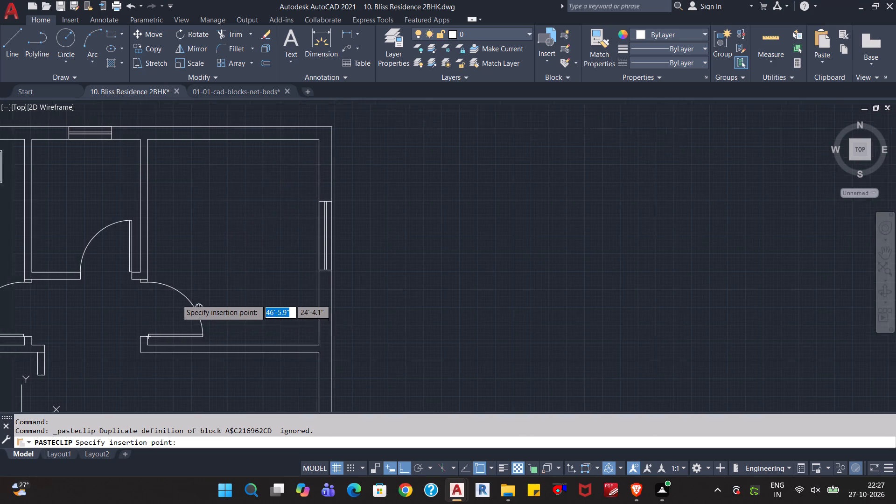
pyautogui.moveTo(219, 315); pyautogui.dragTo(344, 380, button='middle')
pyautogui.scroll(2, 333, 366)
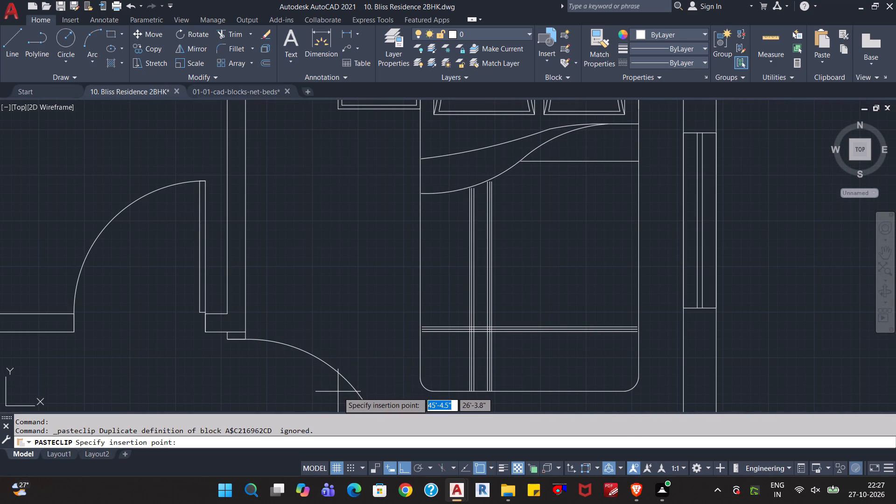
pyautogui.click(340, 392)
pyautogui.scroll(-1, 416, 339)
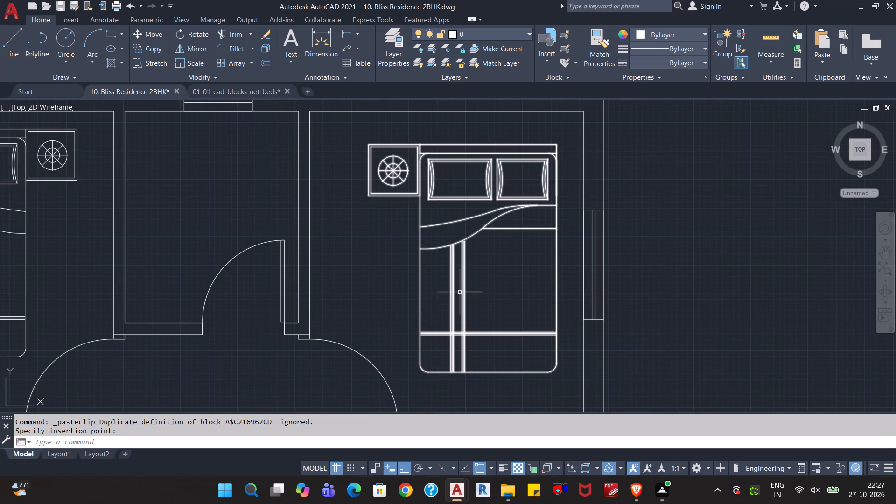
pyautogui.scroll(-1, 491, 245)
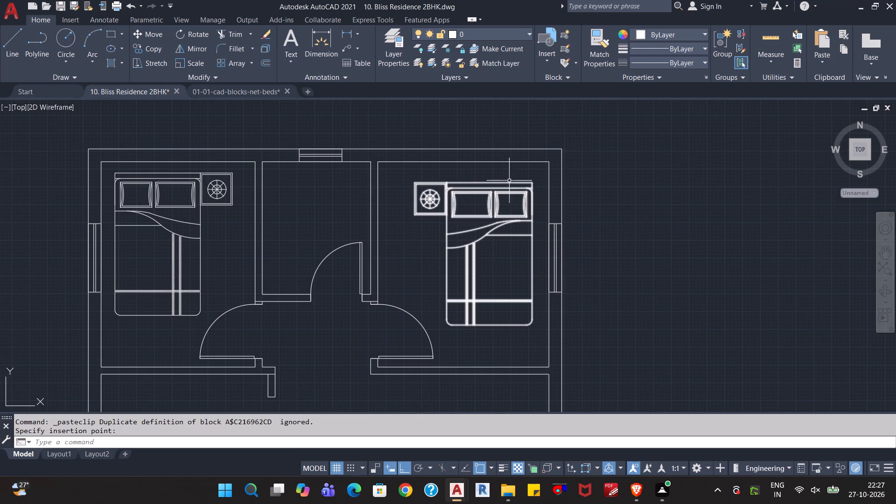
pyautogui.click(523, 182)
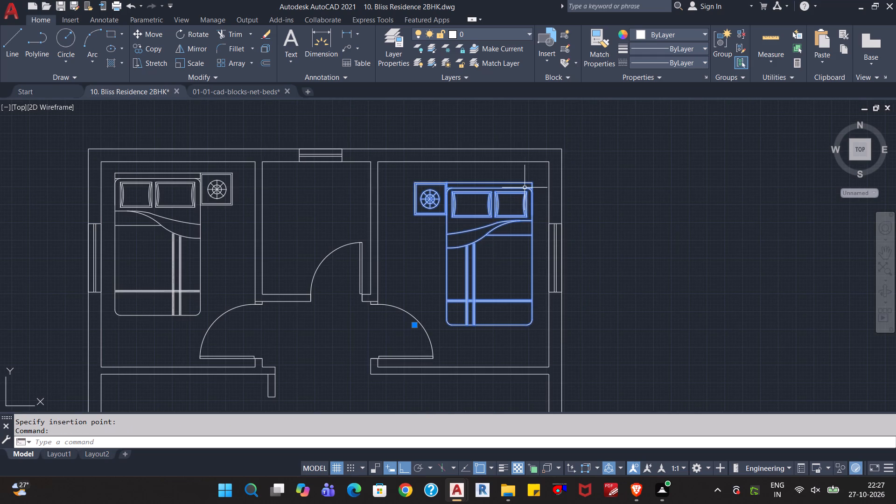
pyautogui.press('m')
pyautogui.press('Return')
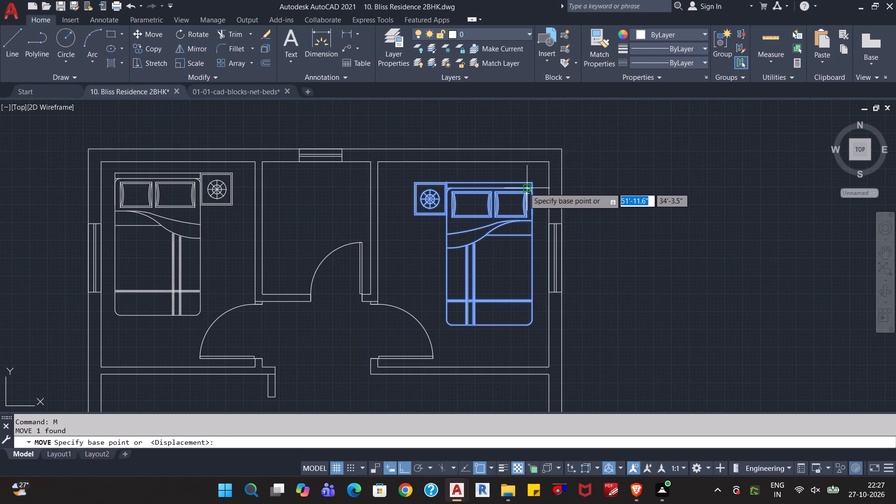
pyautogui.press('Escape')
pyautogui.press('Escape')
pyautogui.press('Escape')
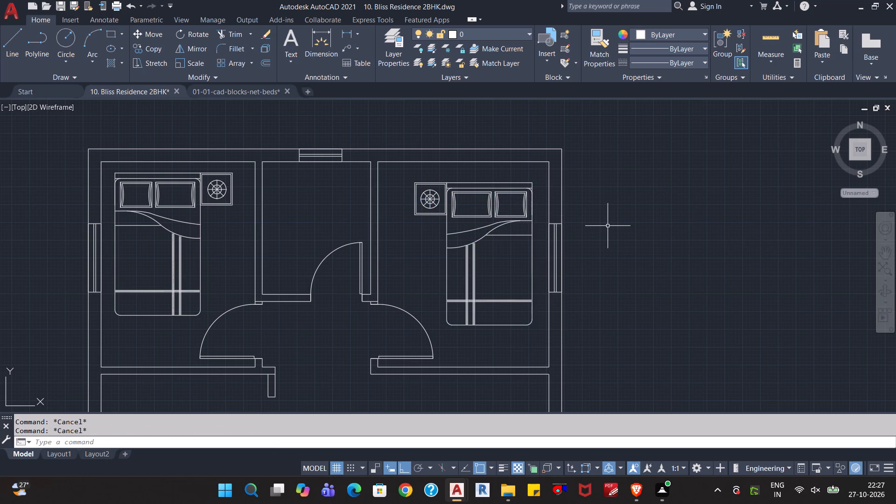
# Draw a horizontal guide line from the left bedroom's side-table top-right corner across the plan to beyond the right exterior wall.
pyautogui.press('l')
pyautogui.press('Return')
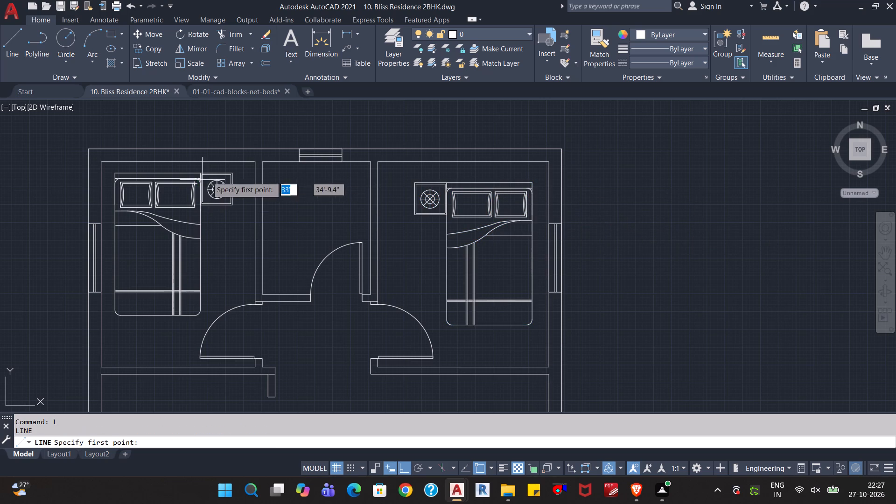
pyautogui.scroll(2, 232, 173)
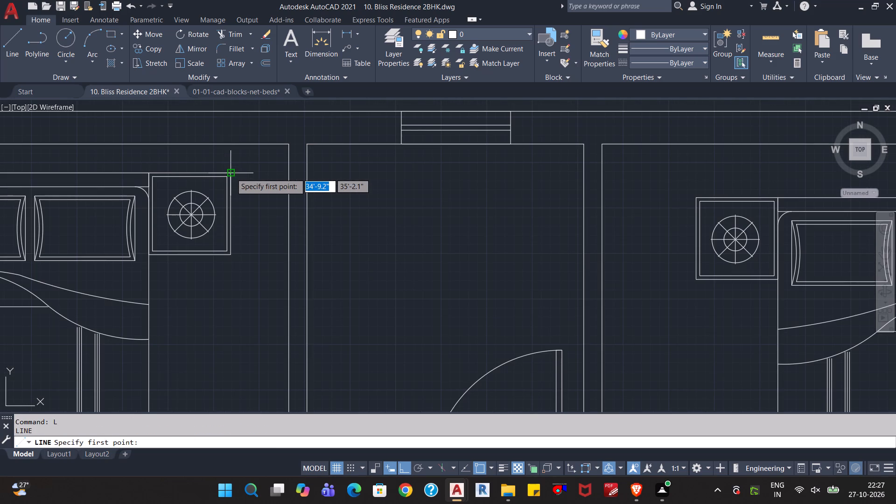
pyautogui.click(230, 174)
pyautogui.scroll(-3, 622, 214)
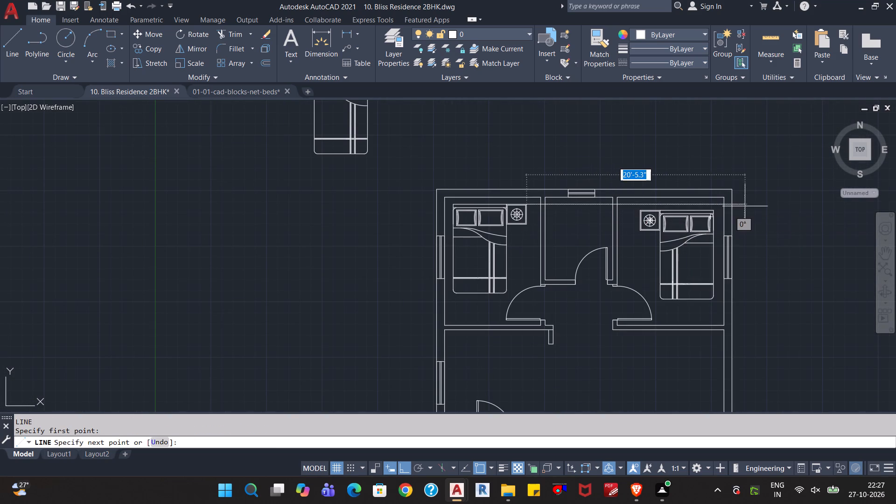
pyautogui.click(768, 207)
pyautogui.press('Escape')
pyautogui.press('Escape')
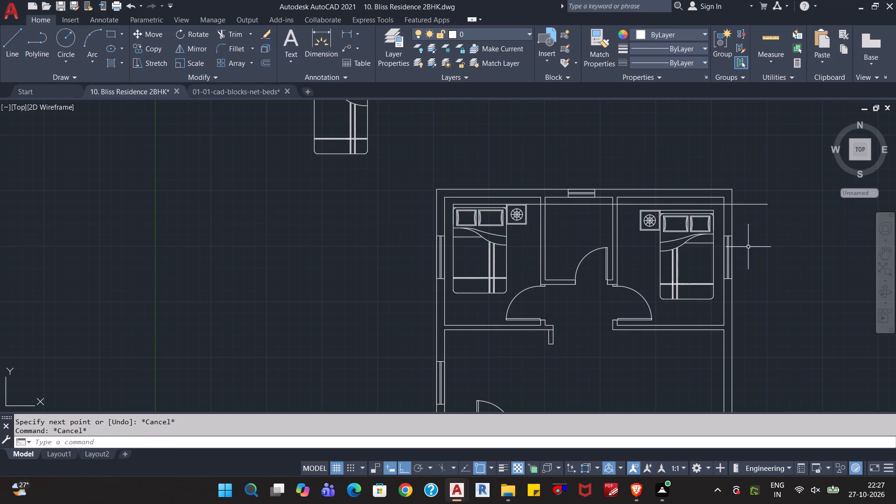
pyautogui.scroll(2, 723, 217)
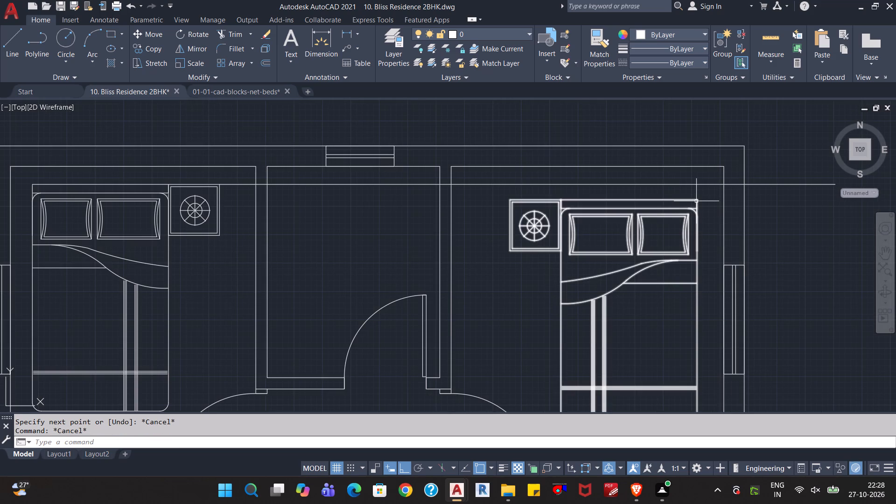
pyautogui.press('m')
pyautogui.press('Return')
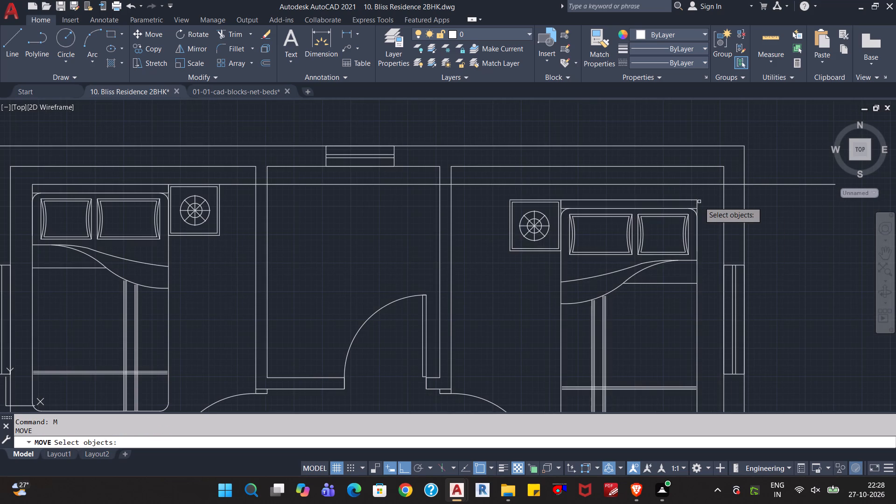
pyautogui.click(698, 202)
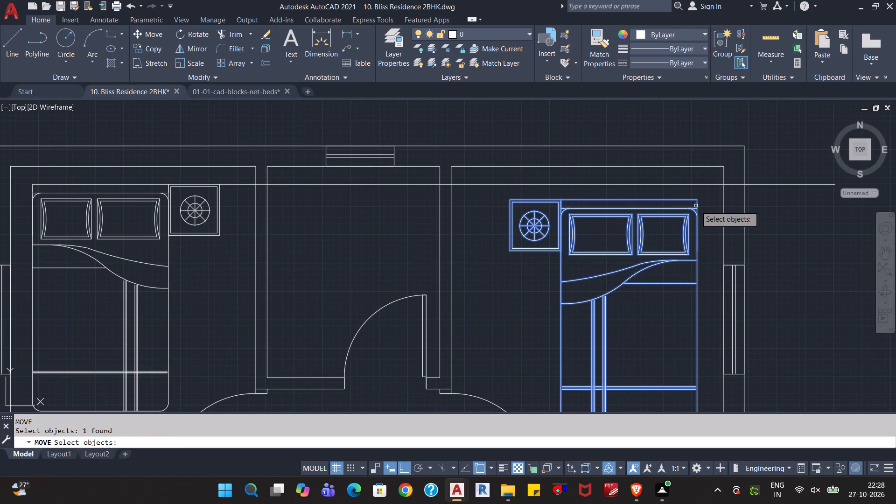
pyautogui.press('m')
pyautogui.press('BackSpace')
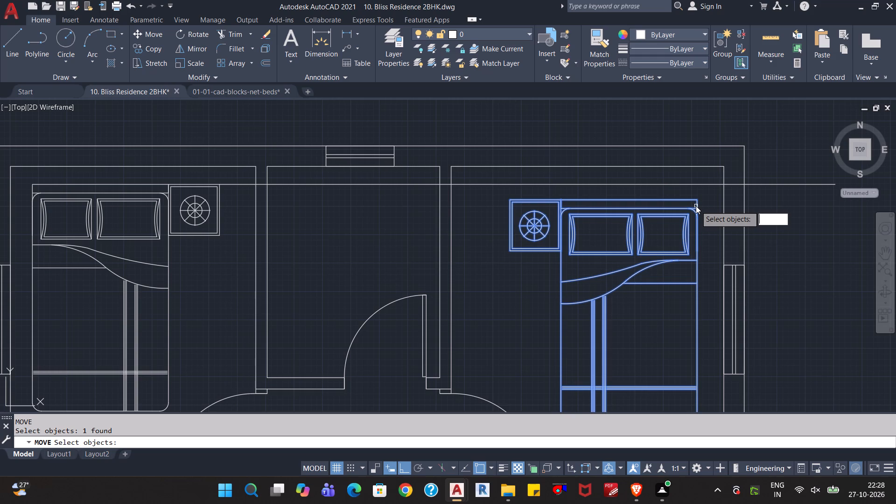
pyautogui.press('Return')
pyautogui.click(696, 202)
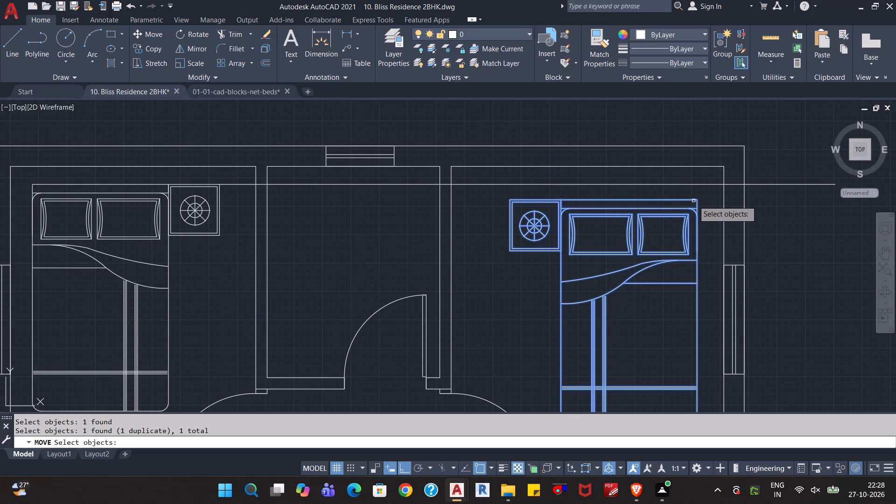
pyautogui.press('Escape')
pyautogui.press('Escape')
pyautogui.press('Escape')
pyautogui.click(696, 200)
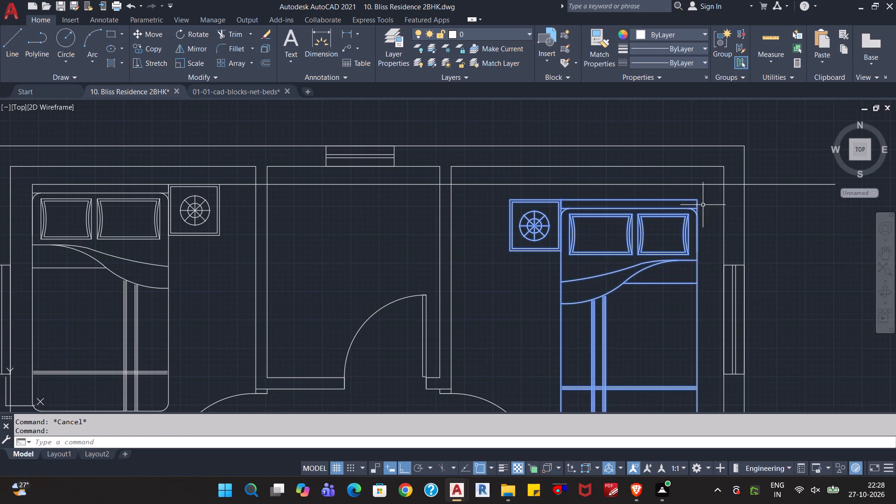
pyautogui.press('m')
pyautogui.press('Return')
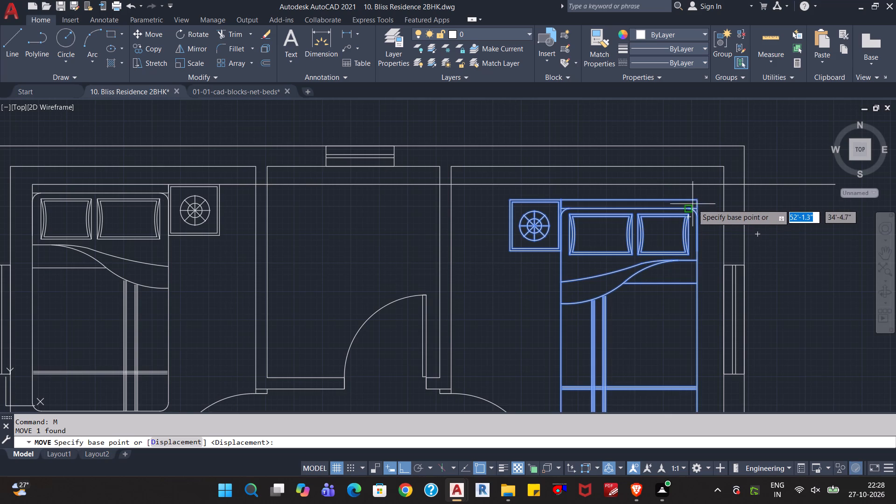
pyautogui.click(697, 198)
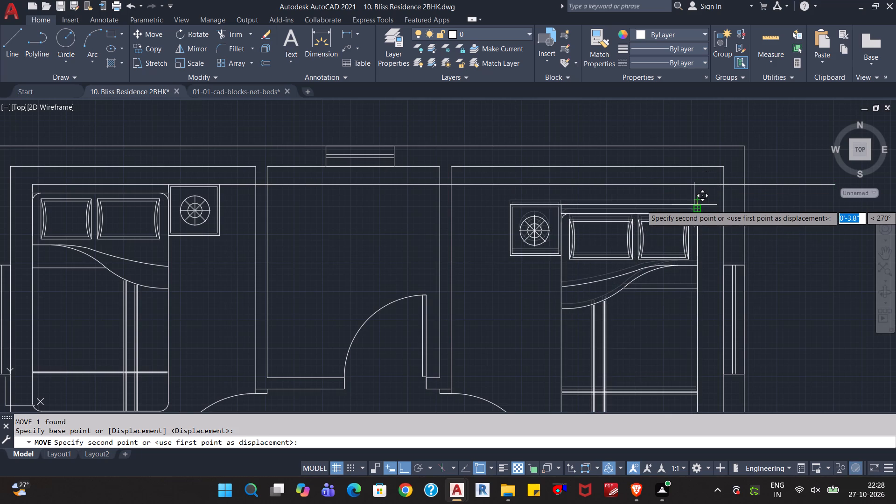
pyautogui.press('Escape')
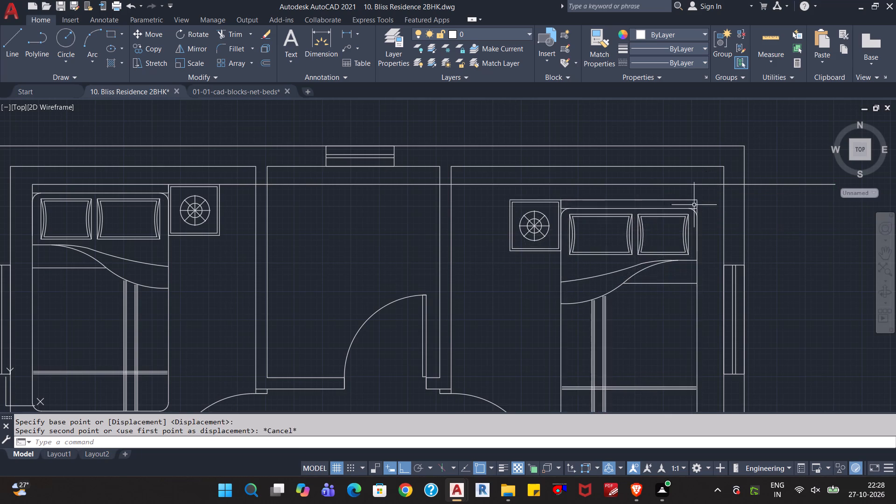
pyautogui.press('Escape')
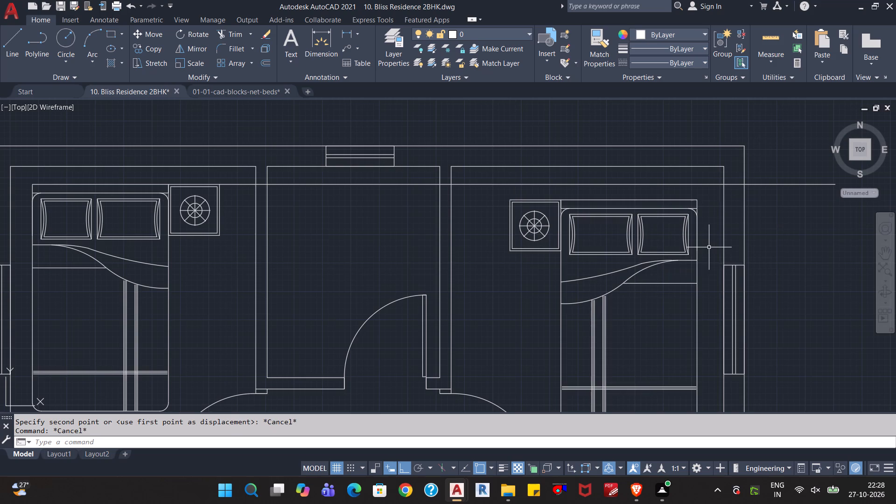
# Draw a vertical guide line just right of the right bedroom's bed, from near its headboard up past the top exterior wall.
pyautogui.press('l')
pyautogui.press('Return')
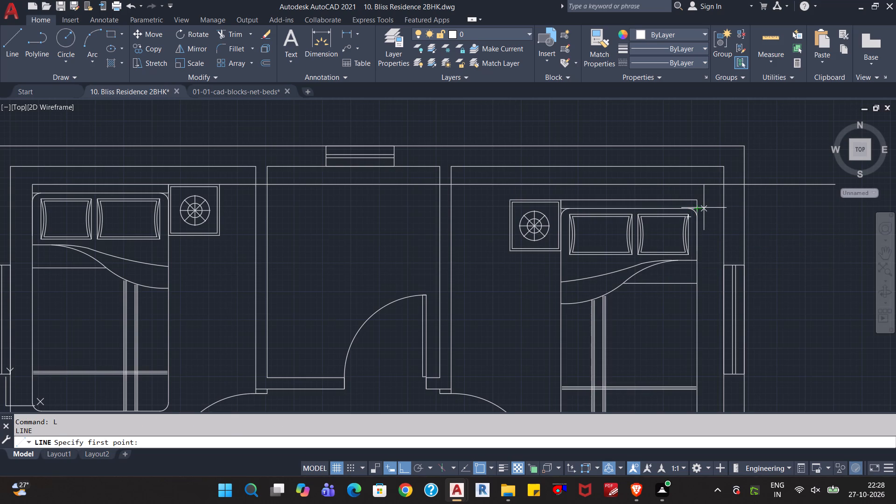
pyautogui.click(704, 207)
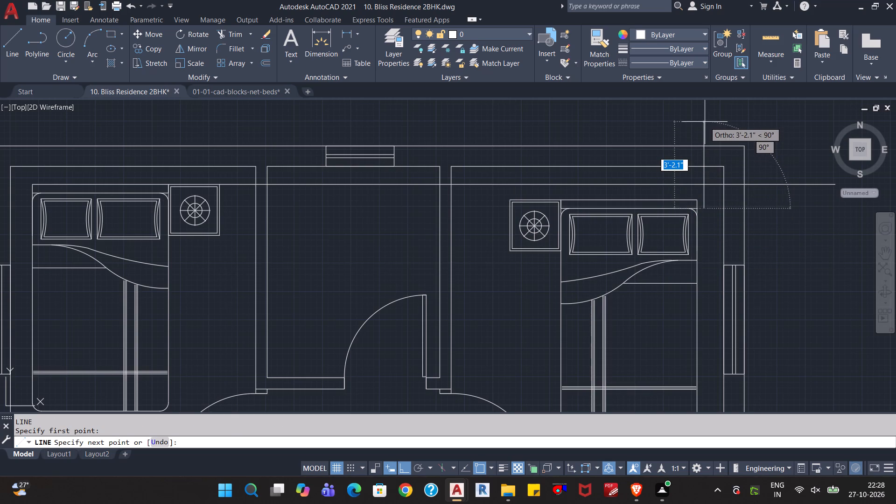
pyautogui.click(705, 115)
pyautogui.press('Escape')
pyautogui.press('Escape')
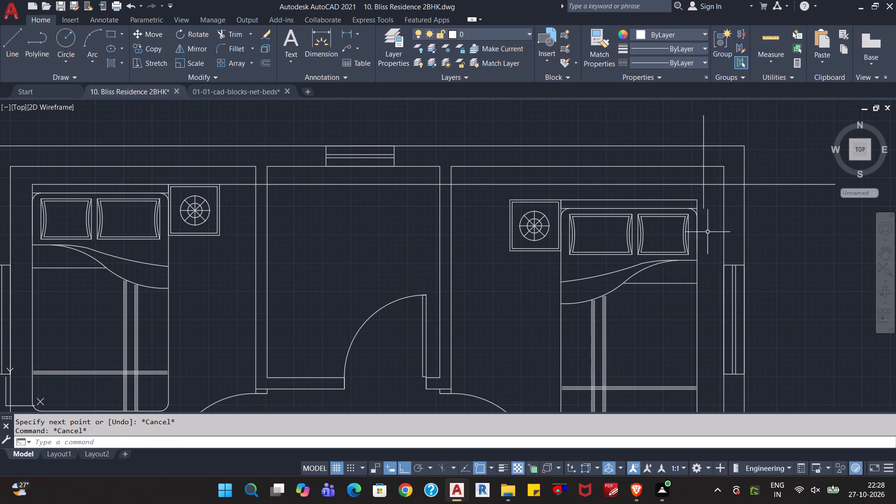
# Move the right bedroom's bed by its top-right headboard corner to the intersection of the horizontal and vertical guide lines.
pyautogui.click(698, 217)
pyautogui.press('m')
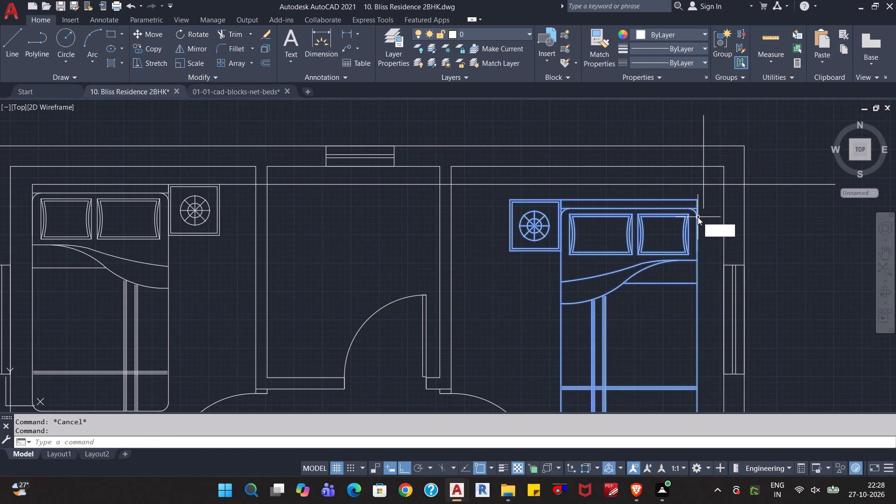
pyautogui.press('Return')
pyautogui.click(696, 199)
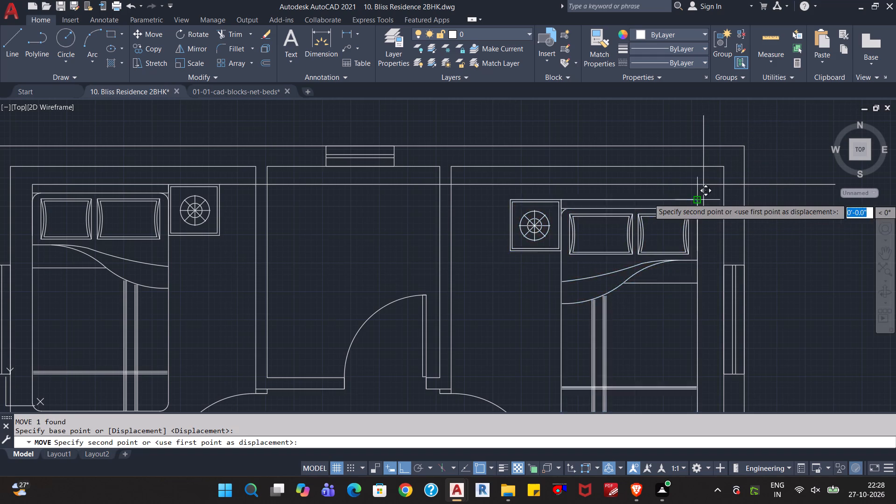
pyautogui.click(705, 189)
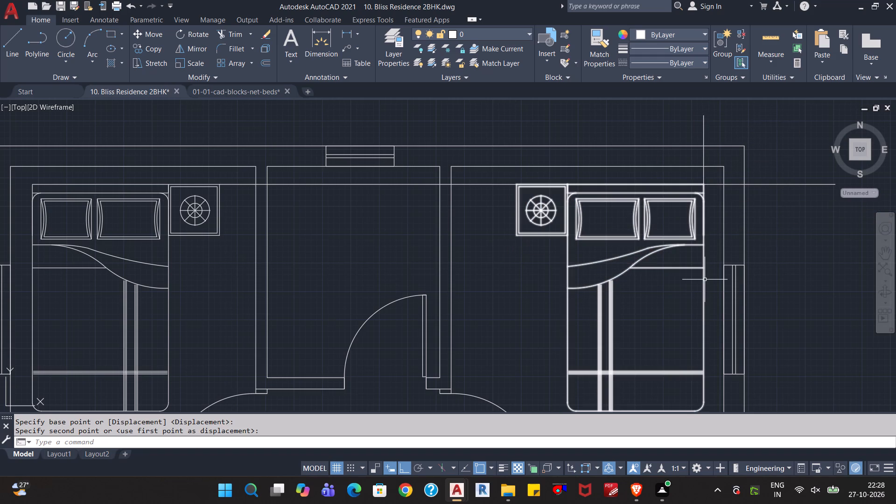
# Delete the horizontal and vertical guide lines used to align the bed in the upper-right bedroom.
pyautogui.press('Escape')
pyautogui.press('Escape')
pyautogui.press('Escape')
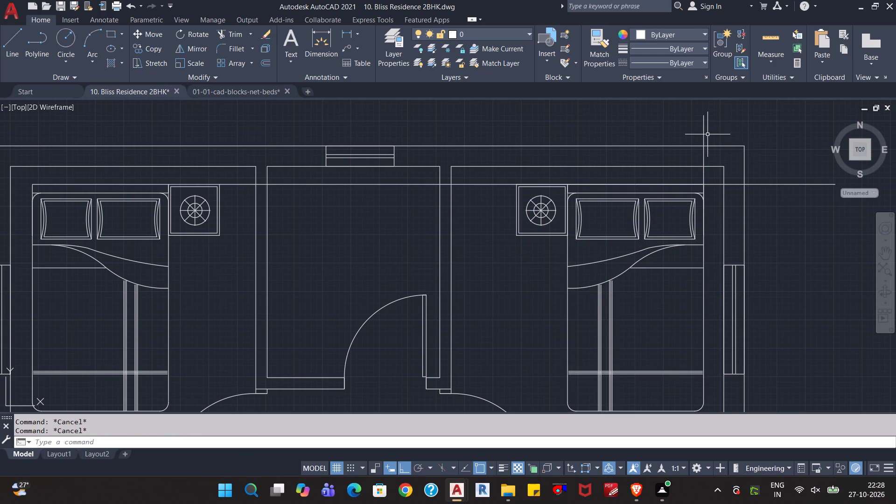
pyautogui.click(703, 135)
pyautogui.click(764, 184)
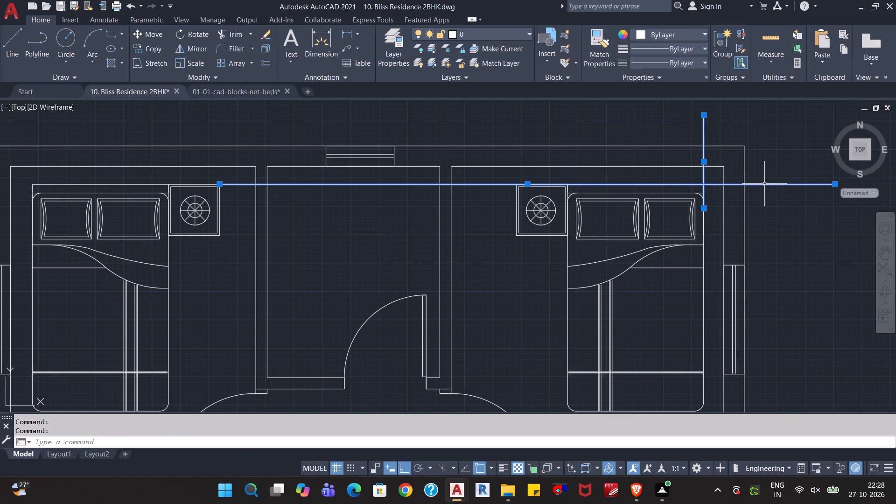
pyautogui.press('BackSpace')
pyautogui.press('Delete')
pyautogui.press('Home')
pyautogui.press('Delete')
pyautogui.doubleClick(776, 219)
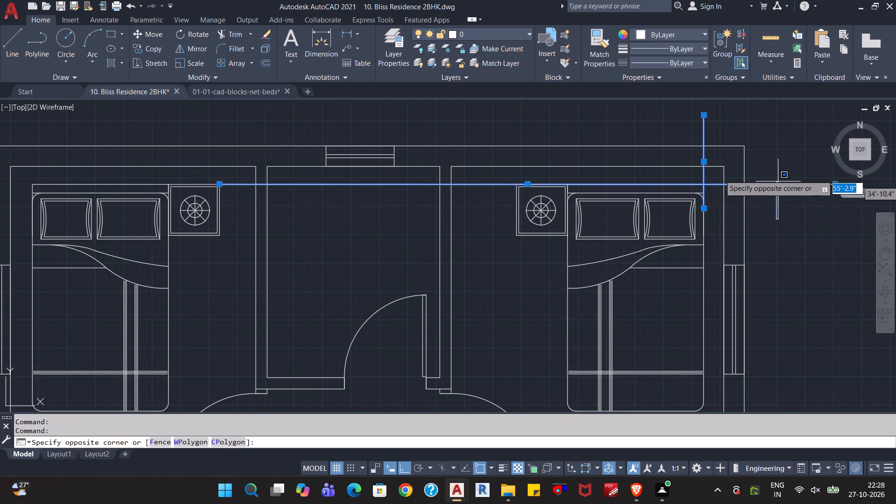
pyautogui.click(778, 168)
pyautogui.press('Delete')
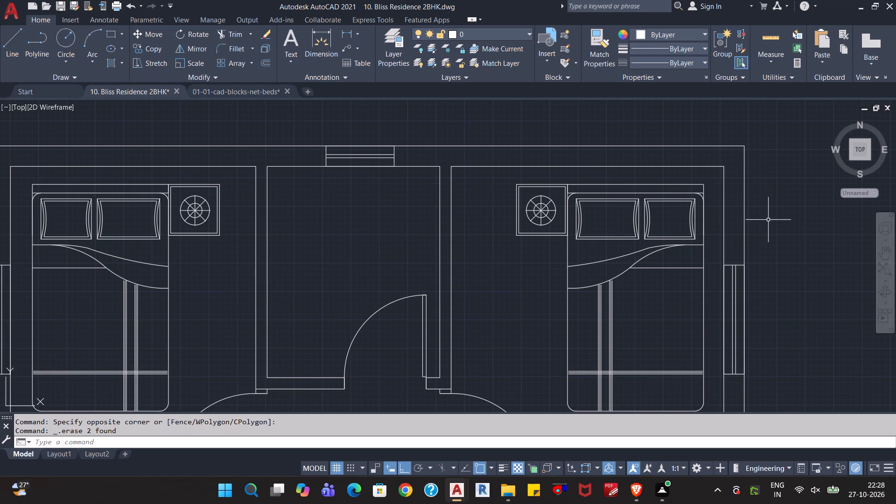
# Save the Bliss Residence 2BHK drawing with both bedrooms' beds in place.
pyautogui.scroll(-1, 768, 220)
pyautogui.moveTo(807, 272); pyautogui.dragTo(784, 240, button='middle')
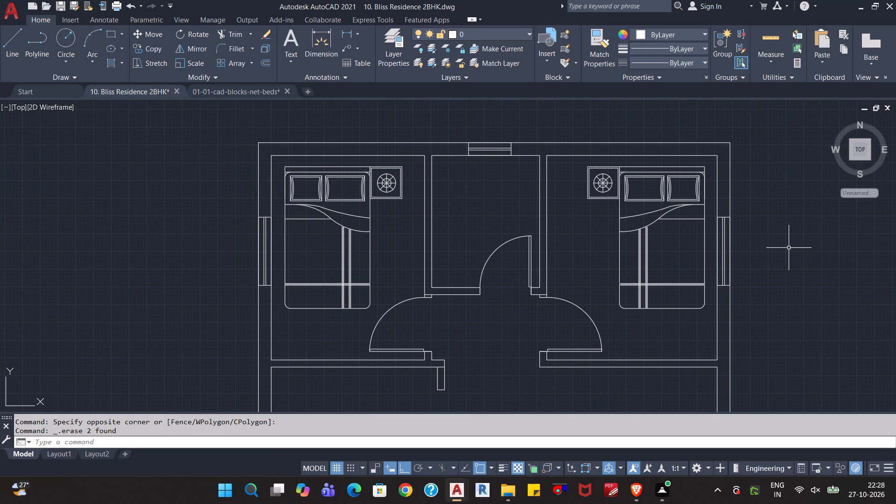
pyautogui.hotkey('ctrl', 's')
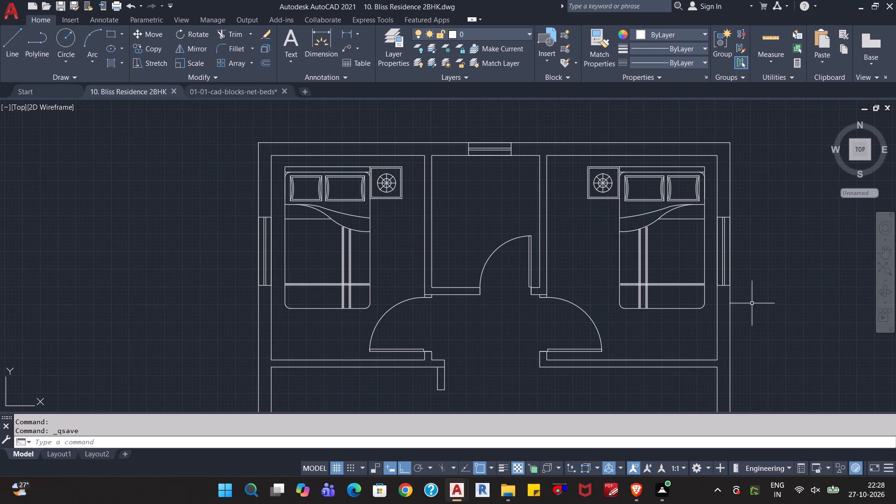
# Close the 01-01-cad-blocks-net-beds drawing without saving its changes.
pyautogui.click(287, 91)
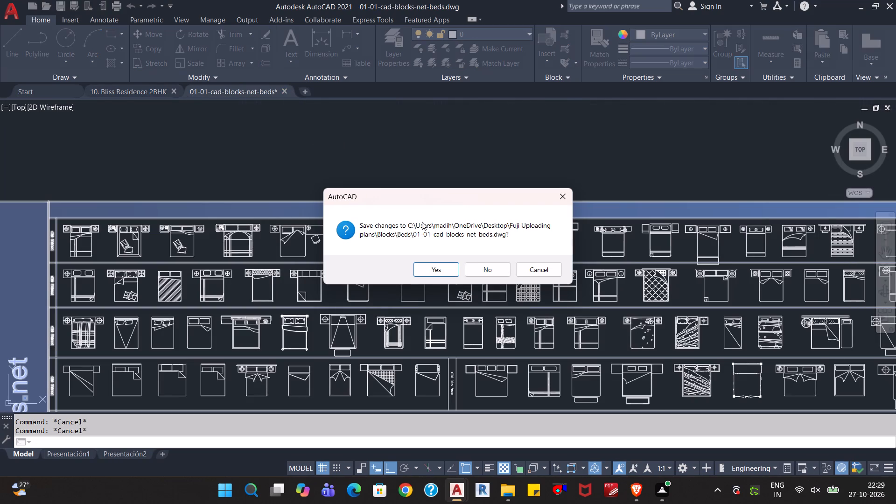
pyautogui.click(499, 265)
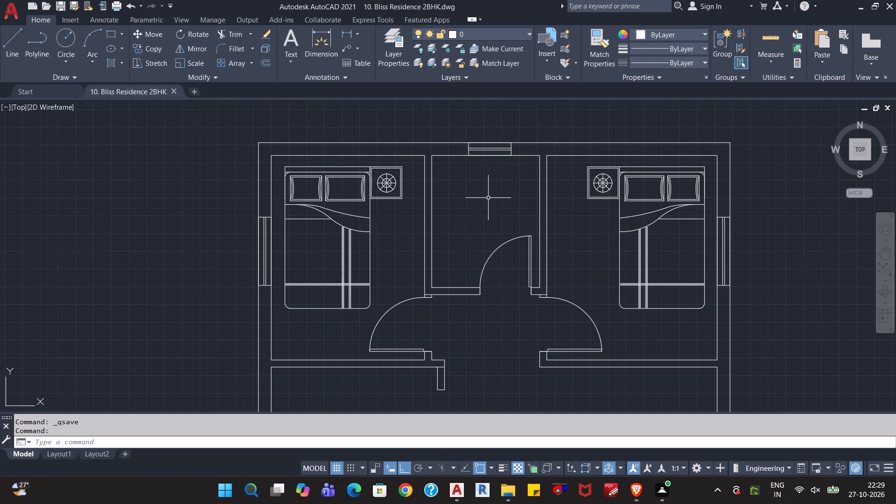
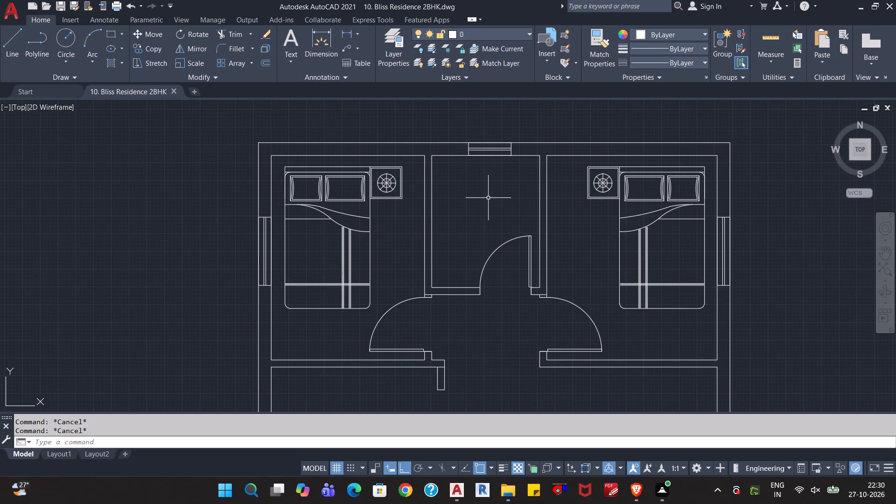
# Delete the spare bed block lying just above and to the left of the floor plan.
pyautogui.press('Escape')
pyautogui.press('Escape')
pyautogui.scroll(-1, 481, 206)
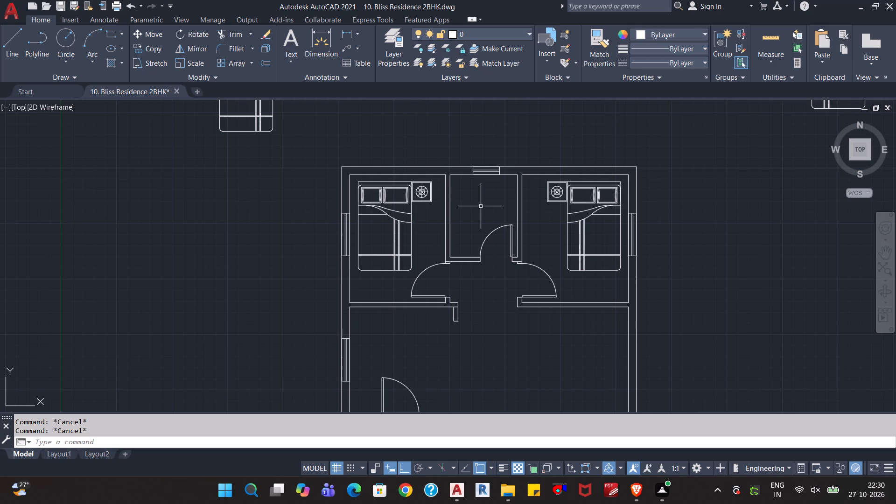
pyautogui.scroll(-2, 188, 236)
pyautogui.click(264, 143)
pyautogui.click(158, 214)
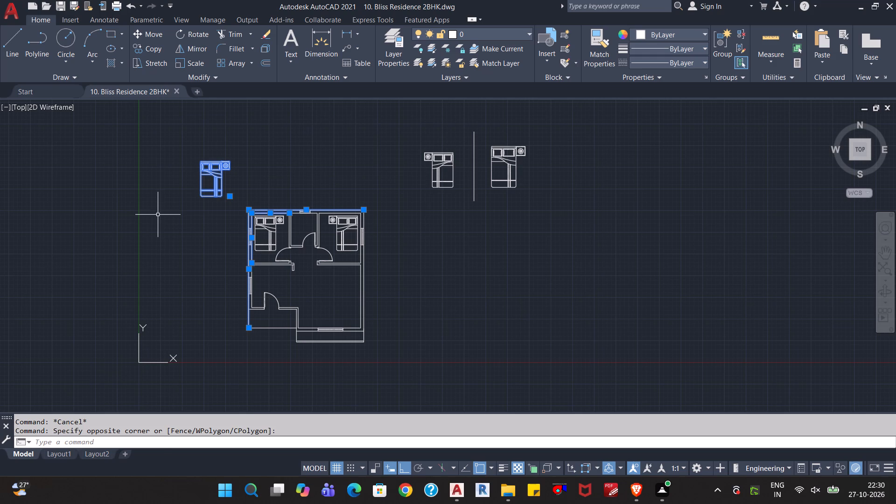
pyautogui.press('Escape')
pyautogui.click(250, 140)
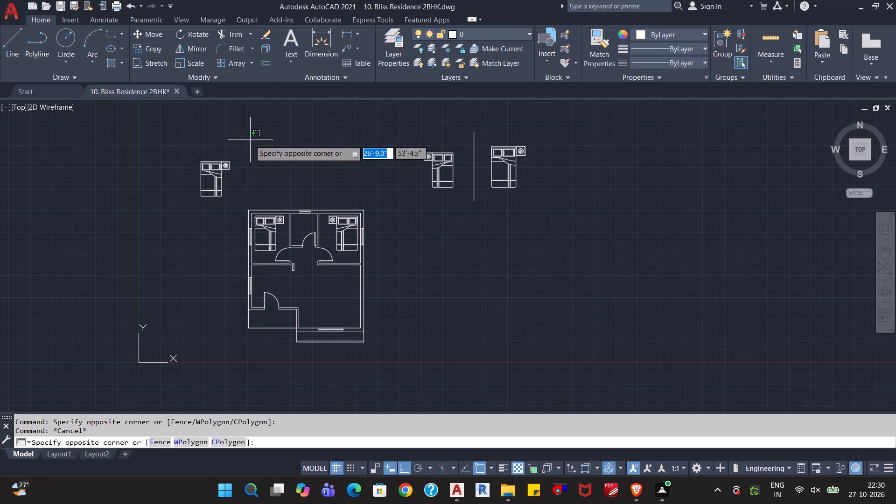
pyautogui.click(178, 202)
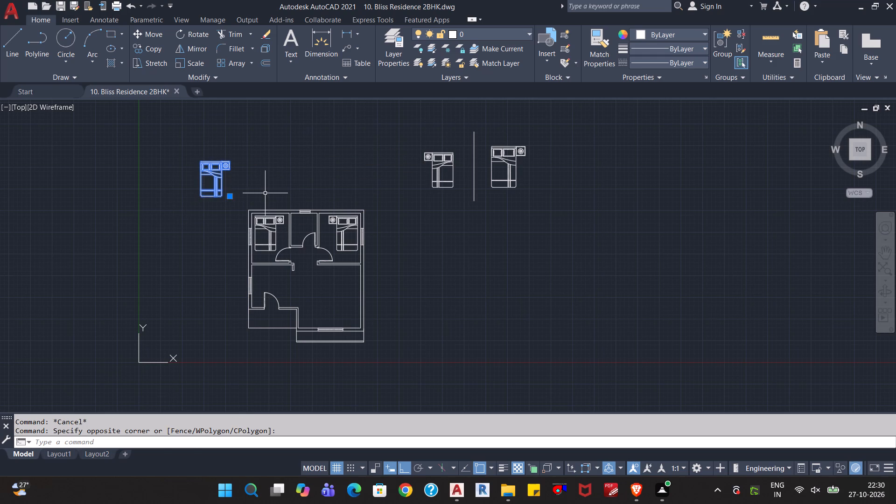
pyautogui.press('Delete')
# Join the plan's outer wall lines, including the porch edge and the wall lines beside the entrance door, into a polyline.
pyautogui.scroll(2, 362, 262)
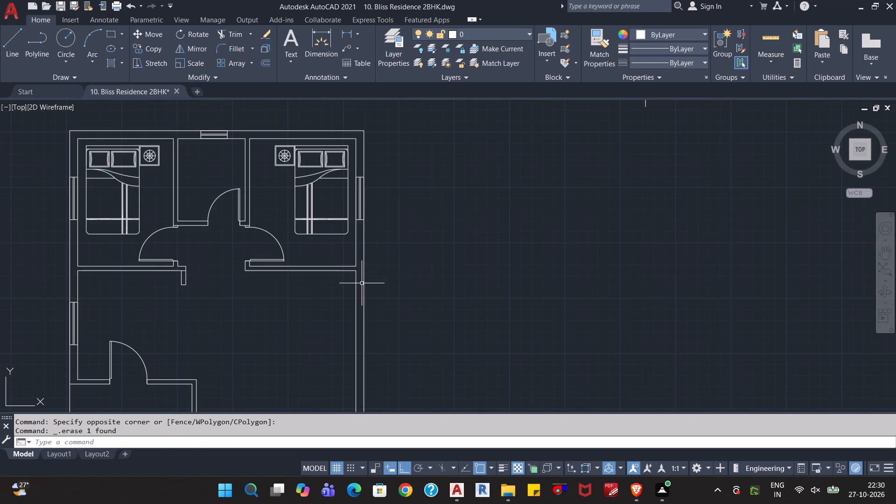
pyautogui.click(364, 285)
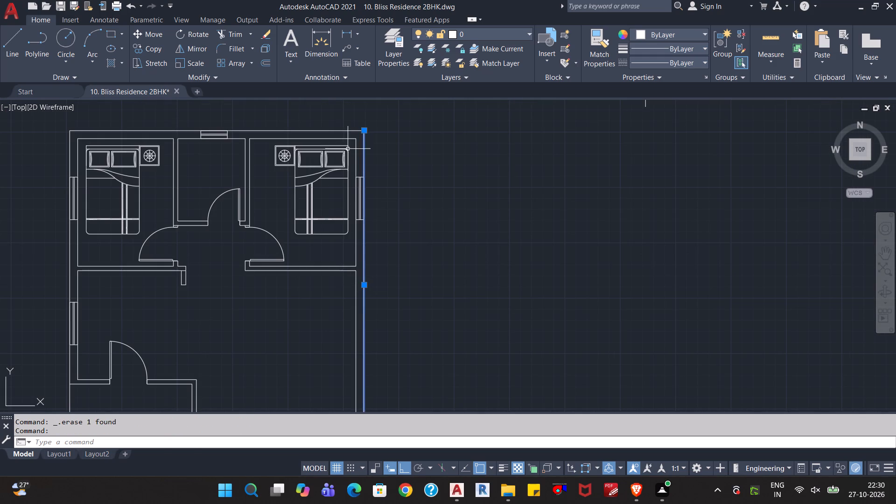
pyautogui.click(334, 131)
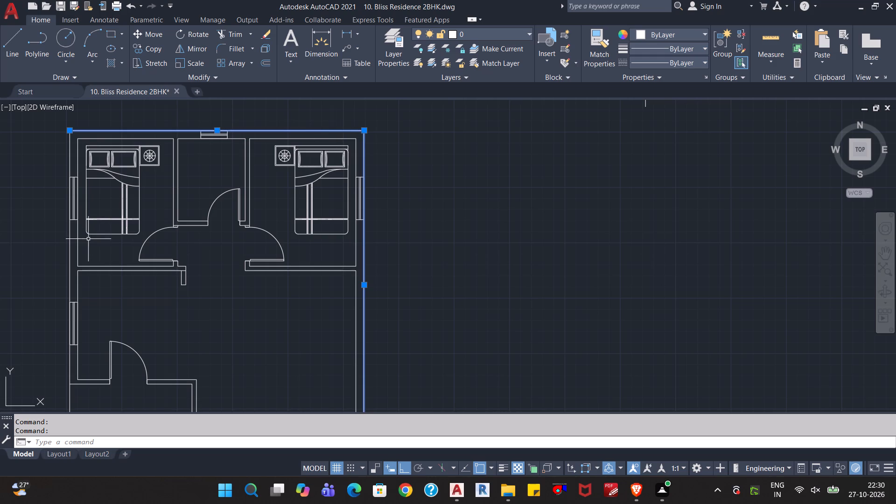
pyautogui.click(70, 253)
pyautogui.scroll(-1, 179, 355)
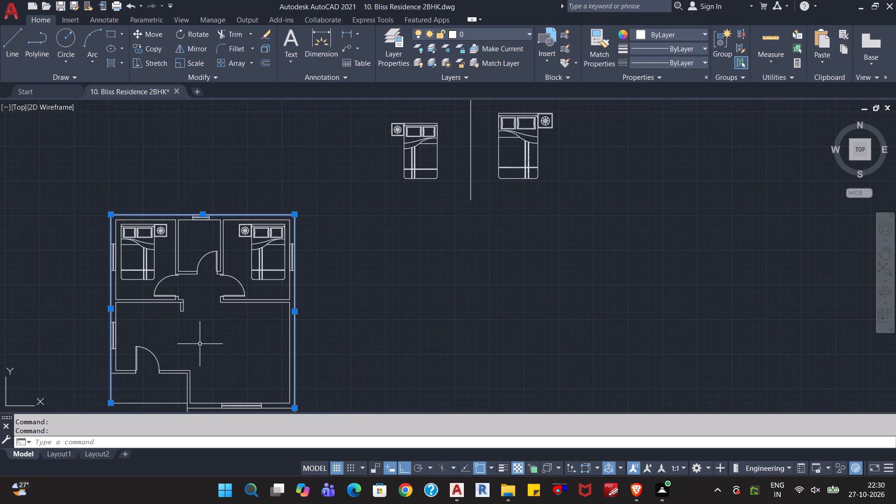
pyautogui.moveTo(209, 348); pyautogui.dragTo(226, 284, button='middle')
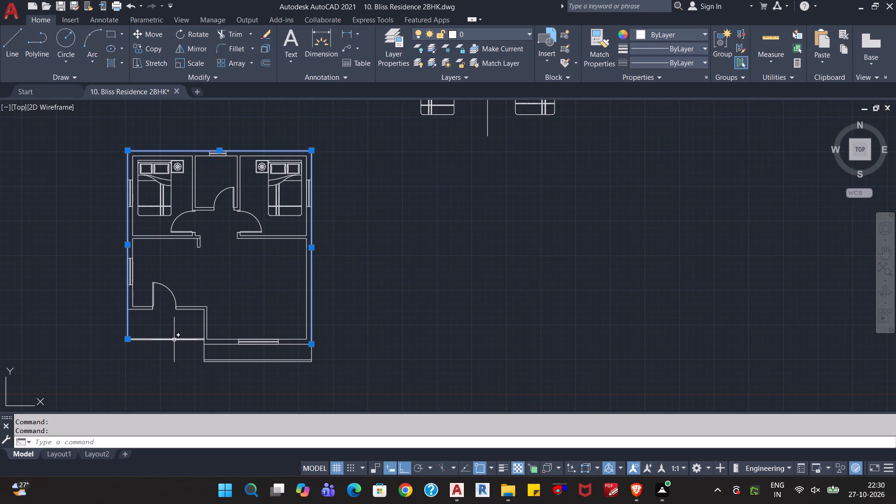
pyautogui.click(174, 340)
pyautogui.scroll(3, 224, 347)
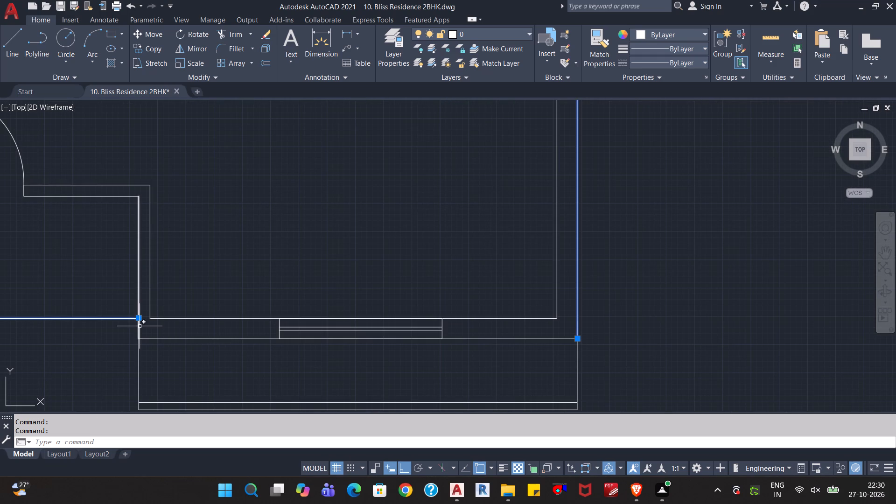
pyautogui.click(140, 326)
pyautogui.click(189, 342)
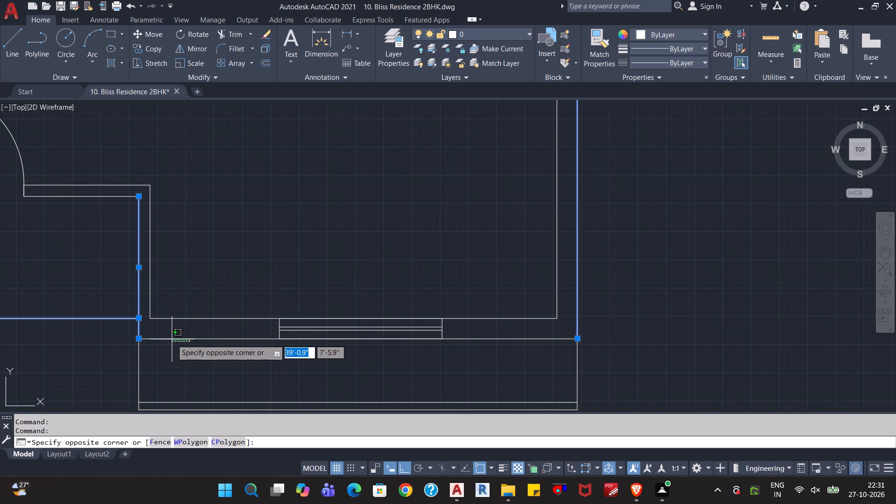
pyautogui.click(172, 333)
pyautogui.scroll(-1, 435, 389)
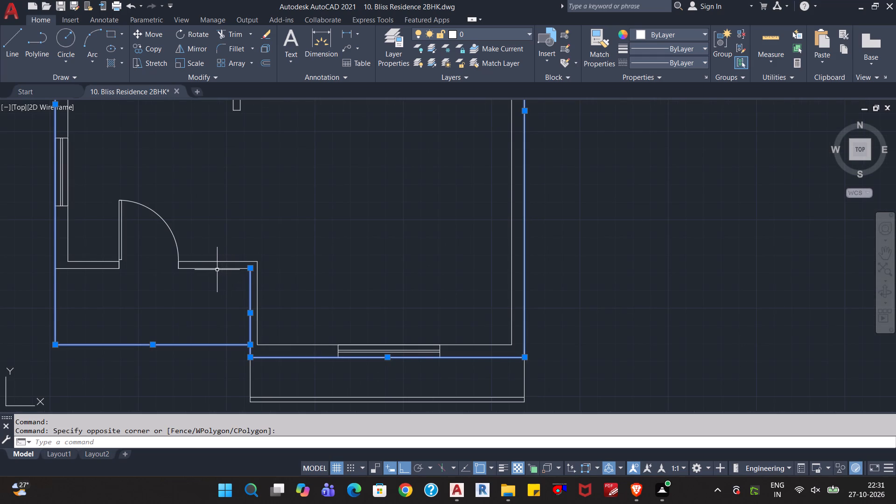
pyautogui.click(213, 267)
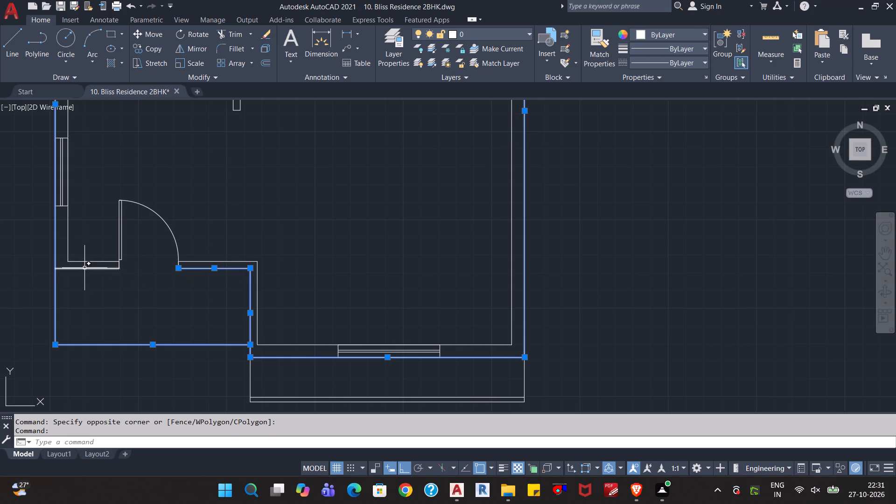
pyautogui.click(83, 269)
pyautogui.scroll(2, 160, 281)
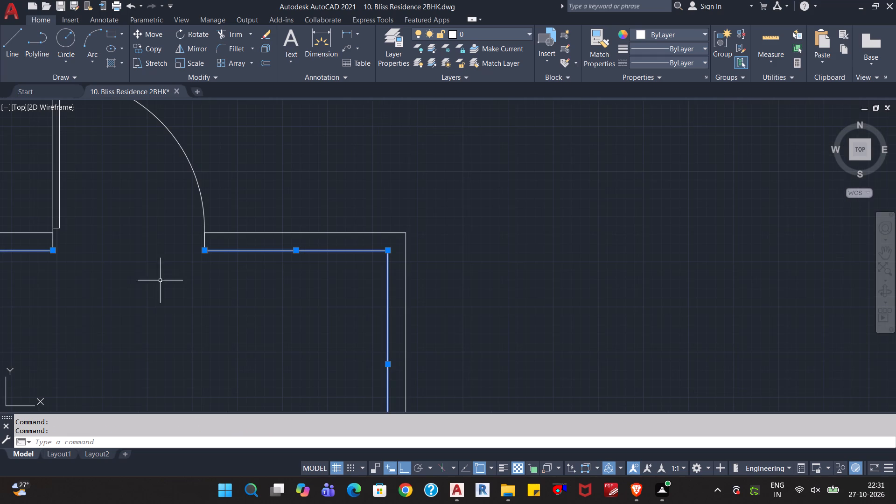
pyautogui.write('join')
pyautogui.press('Return')
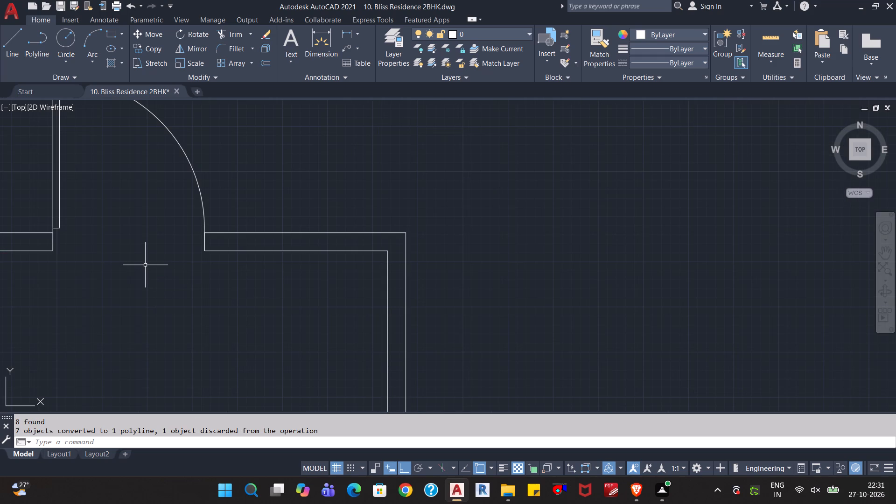
pyautogui.click(234, 250)
pyautogui.scroll(-3, 245, 296)
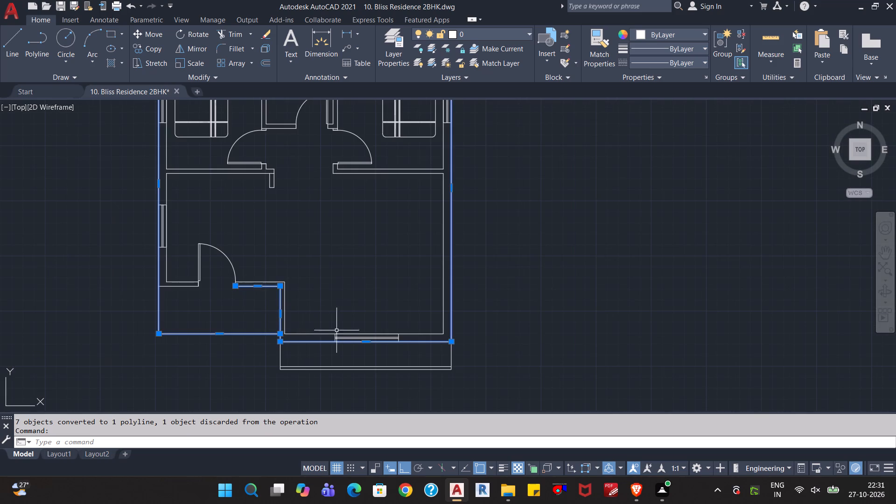
pyautogui.press('Escape')
pyautogui.press('Escape')
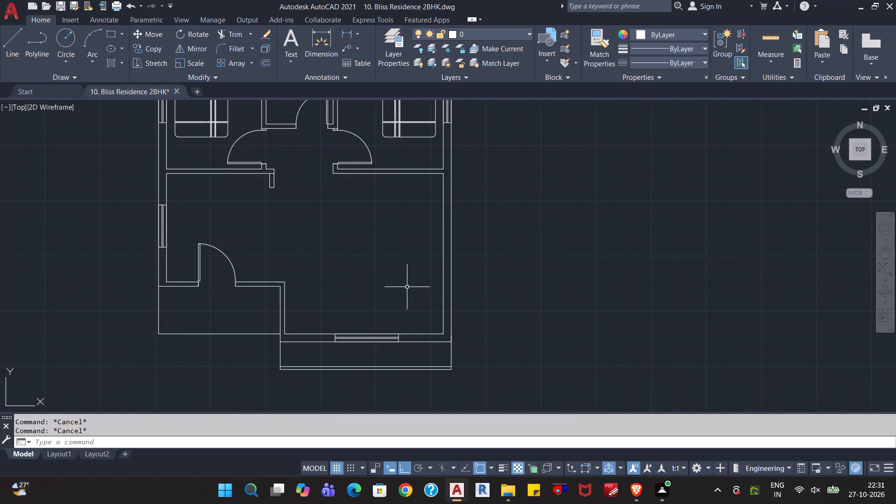
# Examine the overall floor plan and the living area around the entrance door.
pyautogui.moveTo(386, 273); pyautogui.dragTo(434, 337, button='middle')
pyautogui.scroll(-1, 437, 325)
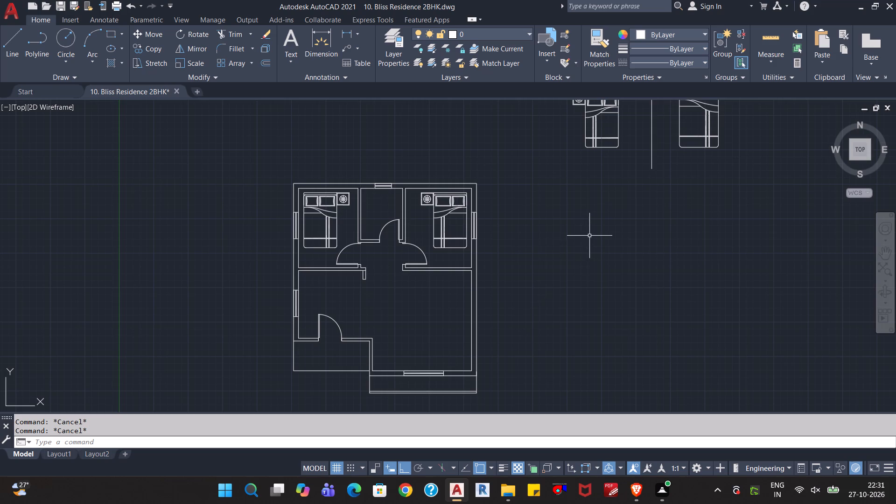
pyautogui.moveTo(591, 240); pyautogui.dragTo(598, 310, button='middle')
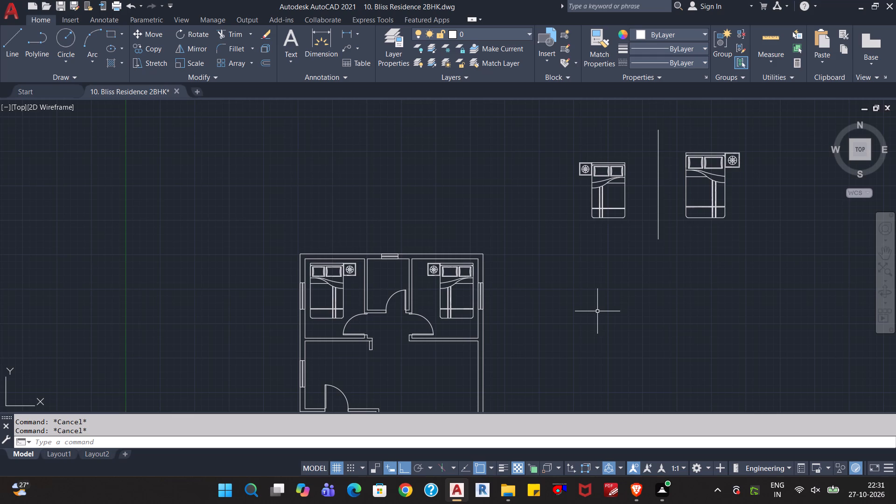
pyautogui.scroll(-1, 591, 286)
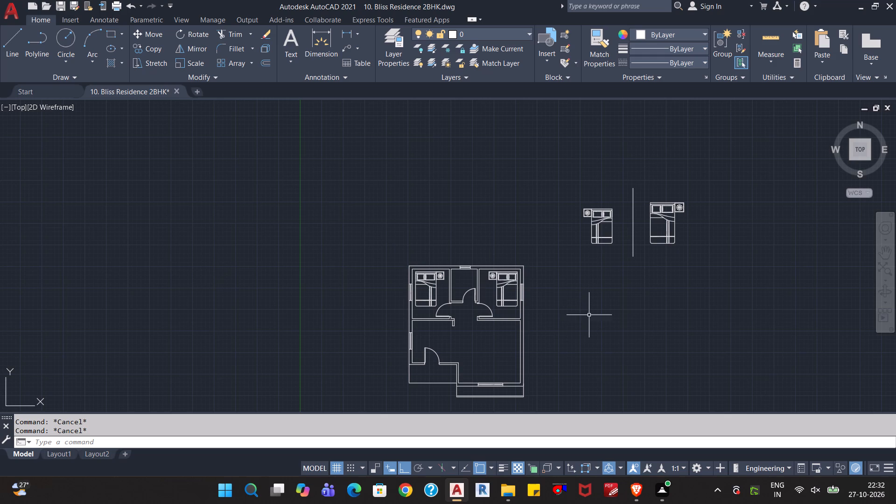
pyautogui.moveTo(614, 333); pyautogui.dragTo(603, 311, button='middle')
pyautogui.scroll(1, 543, 318)
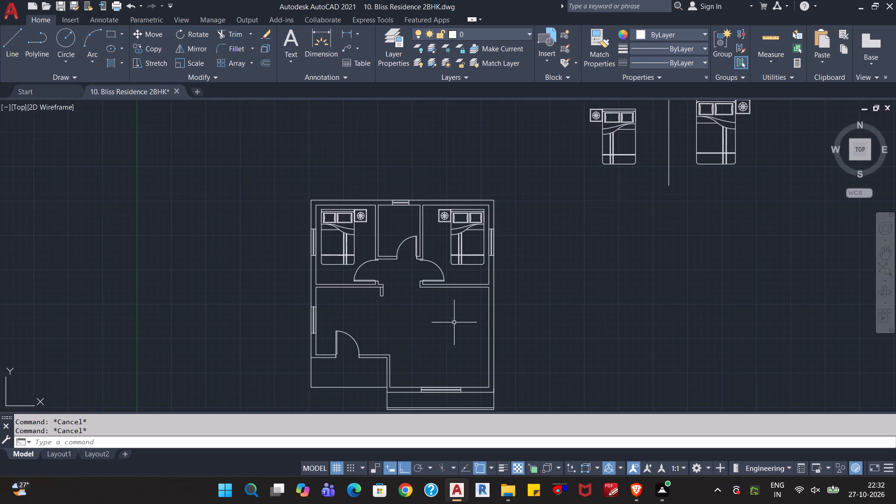
pyautogui.moveTo(435, 328); pyautogui.dragTo(451, 292, button='middle')
pyautogui.scroll(1, 437, 303)
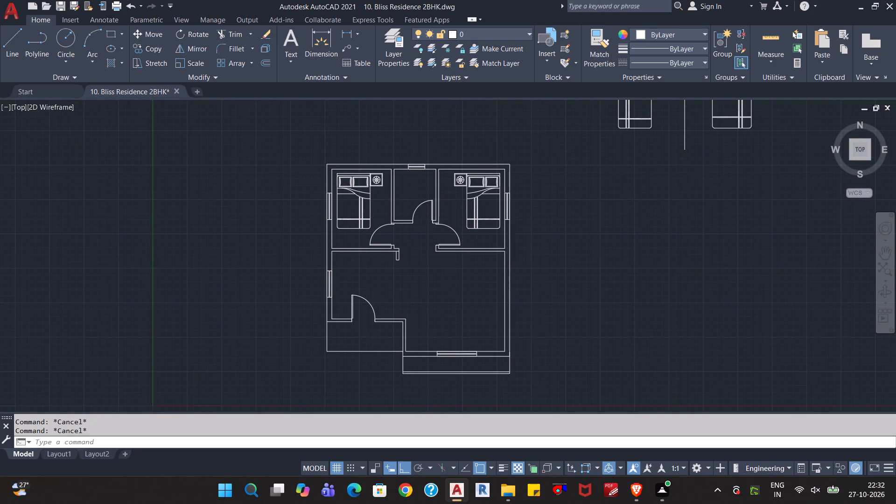
pyautogui.scroll(-1, 445, 294)
pyautogui.moveTo(447, 292); pyautogui.dragTo(475, 284, button='middle')
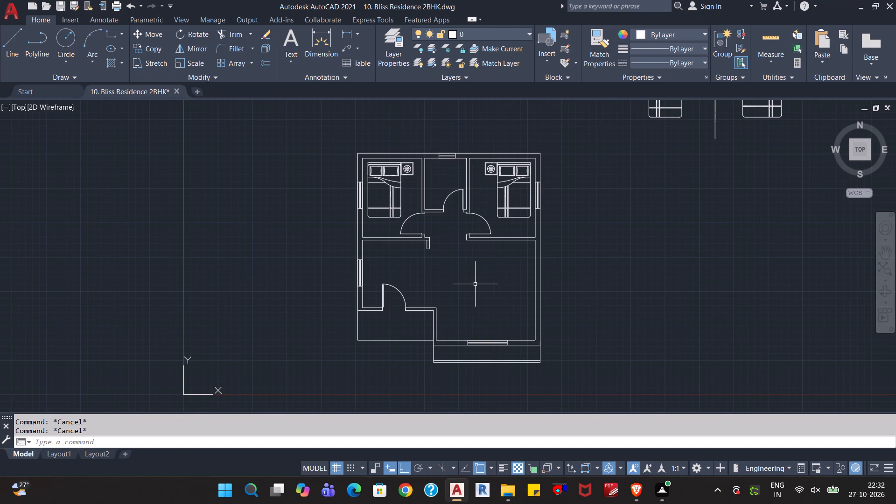
pyautogui.scroll(2, 397, 285)
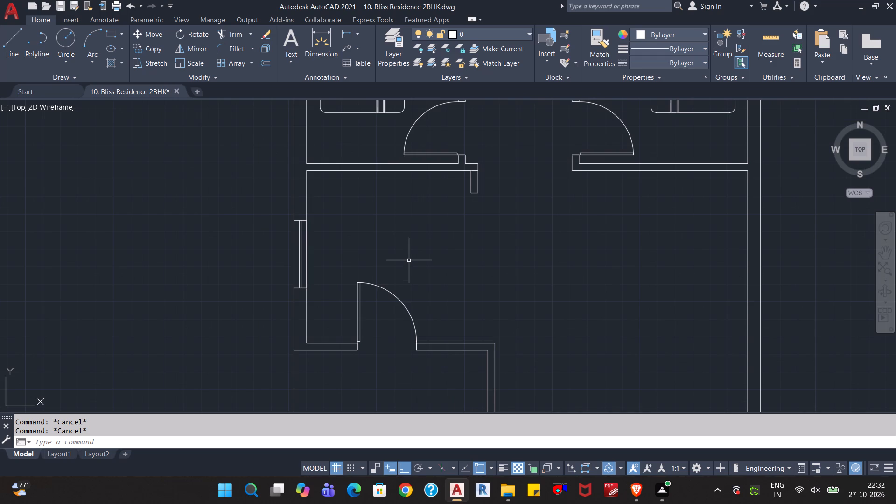
# Open the 01-04-cad-blocks-net-sofas drawing from the SOFAs-01-04-cad-blocks-net folder.
pyautogui.hotkey('ctrl', 'o')
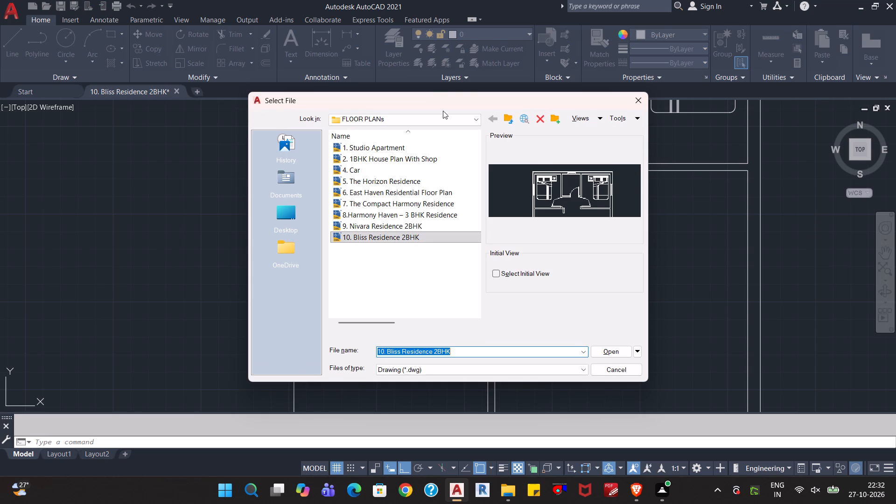
pyautogui.click(508, 120)
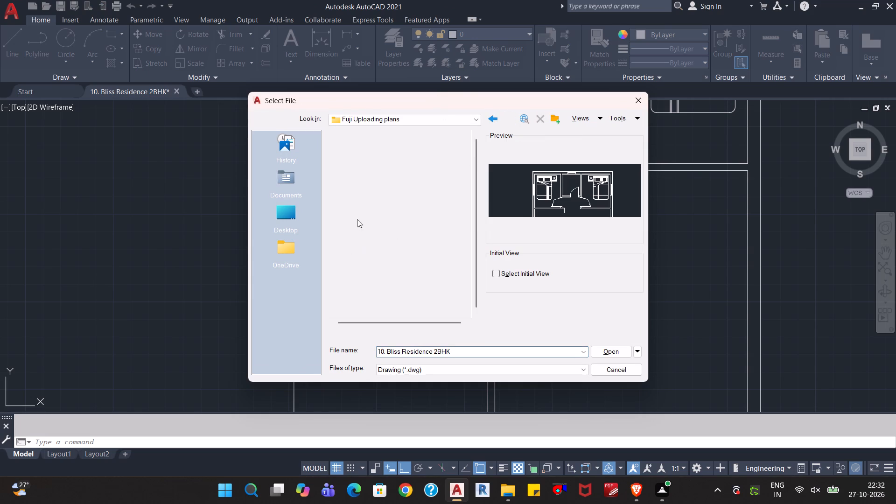
pyautogui.doubleClick(377, 147)
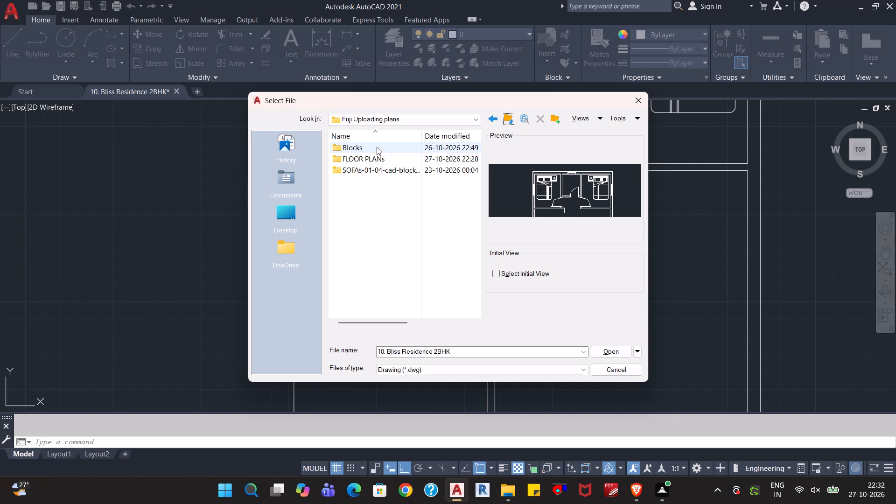
pyautogui.click(490, 115)
pyautogui.doubleClick(379, 175)
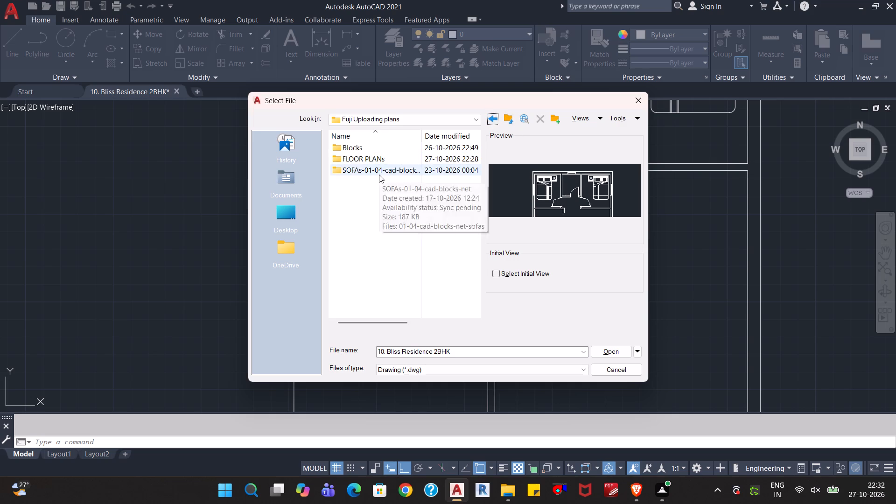
pyautogui.click(389, 147)
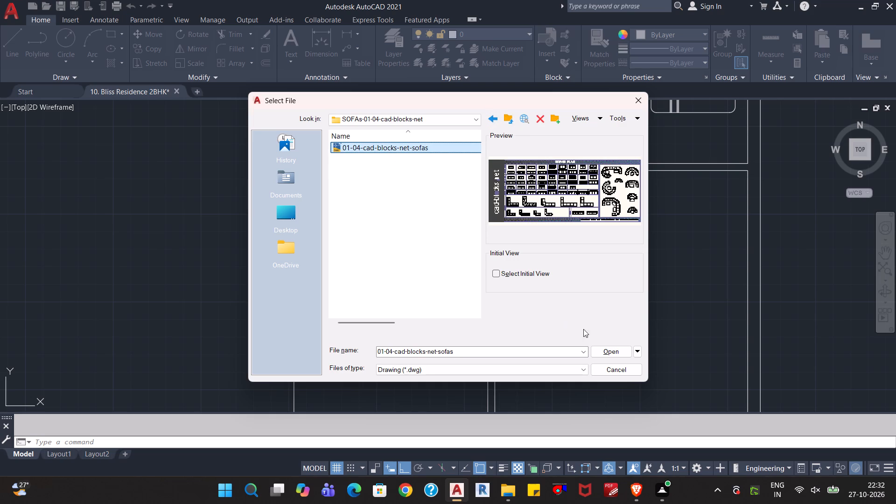
pyautogui.click(598, 351)
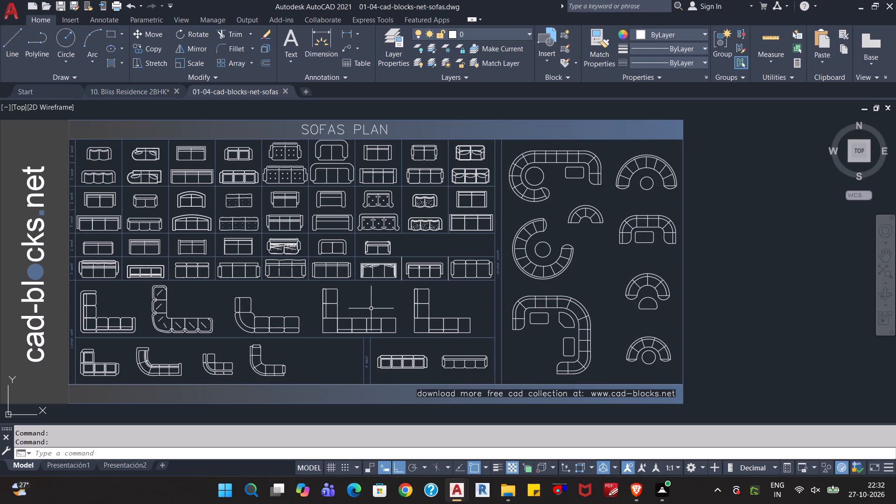
# Copy the fourth L-shaped sofa in the upper corner-sofa row of the sofas plan to the clipboard.
pyautogui.click(318, 284)
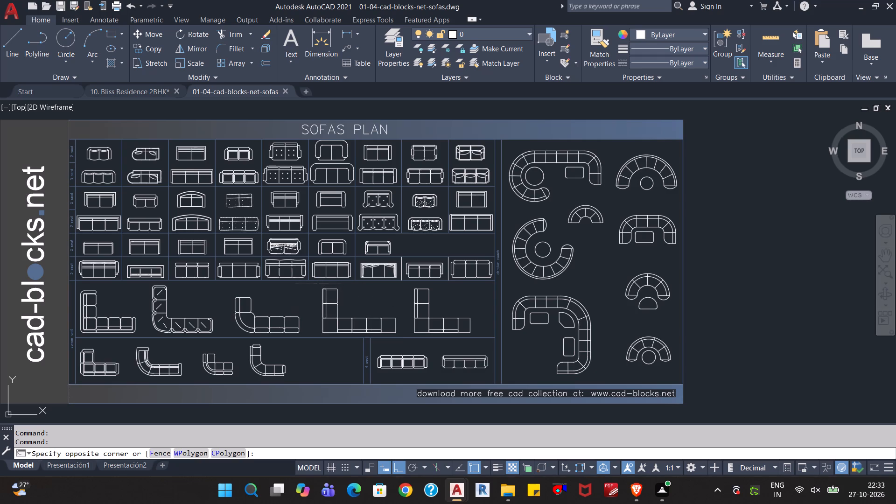
pyautogui.click(401, 335)
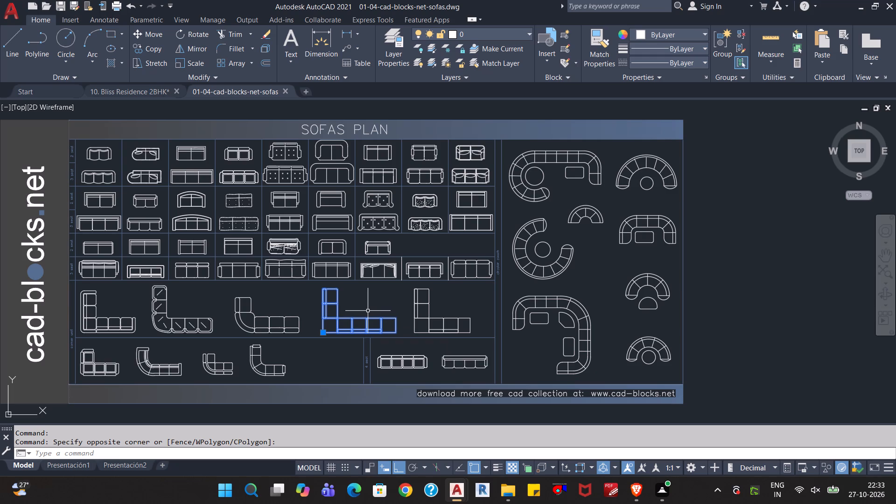
pyautogui.hotkey('ctrl', 'c')
pyautogui.hotkey('alt', 'Tab')
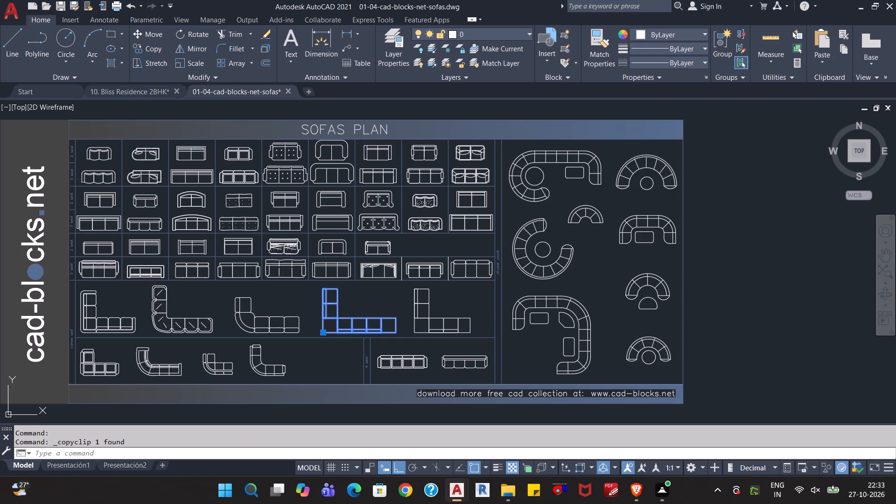
# Paste the copied L-shaped sofa into the 10. Bliss Residence 2BHK drawing, in the empty space beside the floor plan.
pyautogui.hotkey('alt', 'Tab')
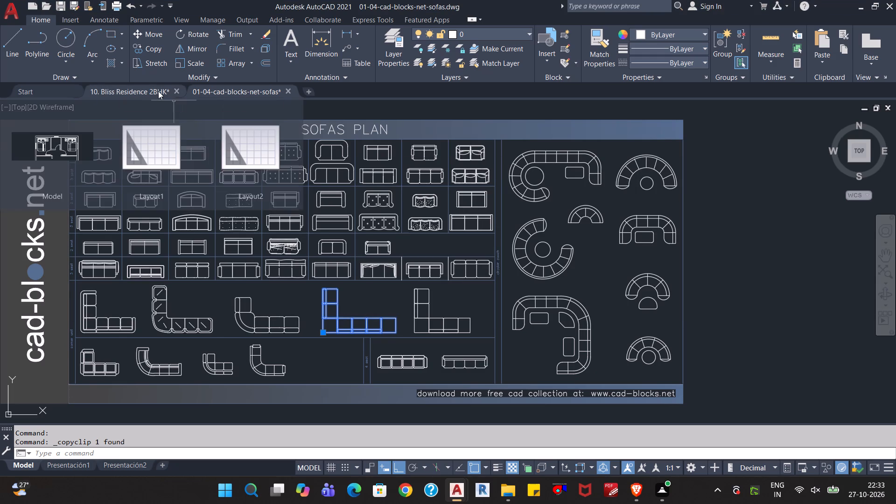
pyautogui.click(146, 93)
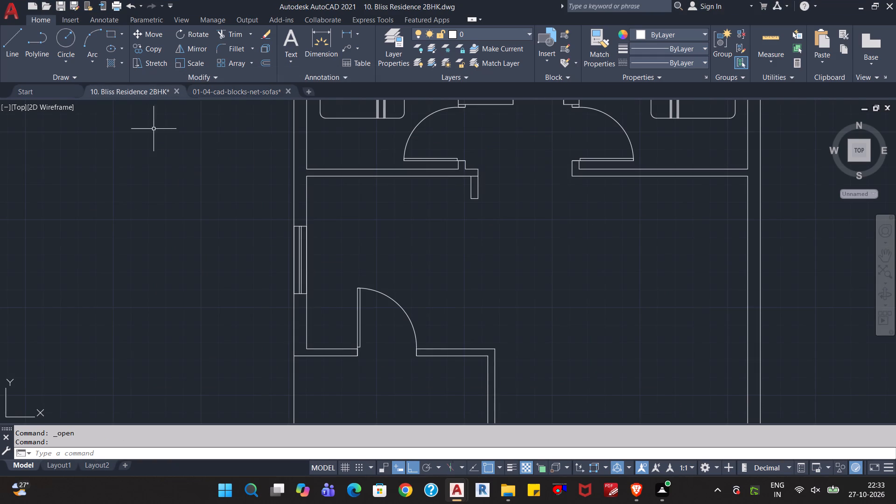
pyautogui.scroll(-2, 323, 229)
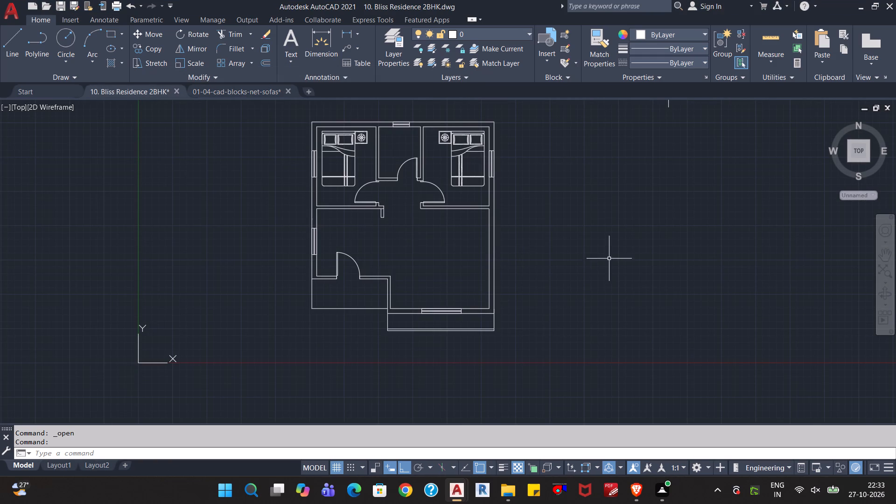
pyautogui.hotkey('ctrl', 'v')
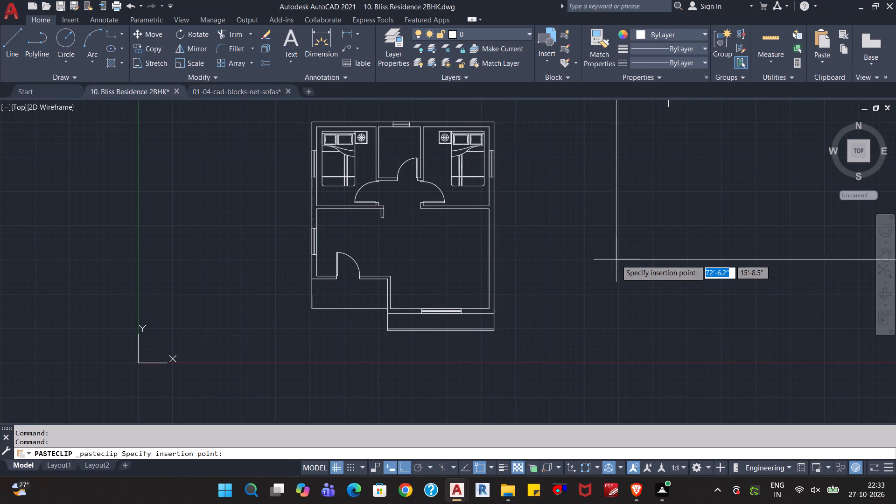
pyautogui.scroll(-6, 597, 301)
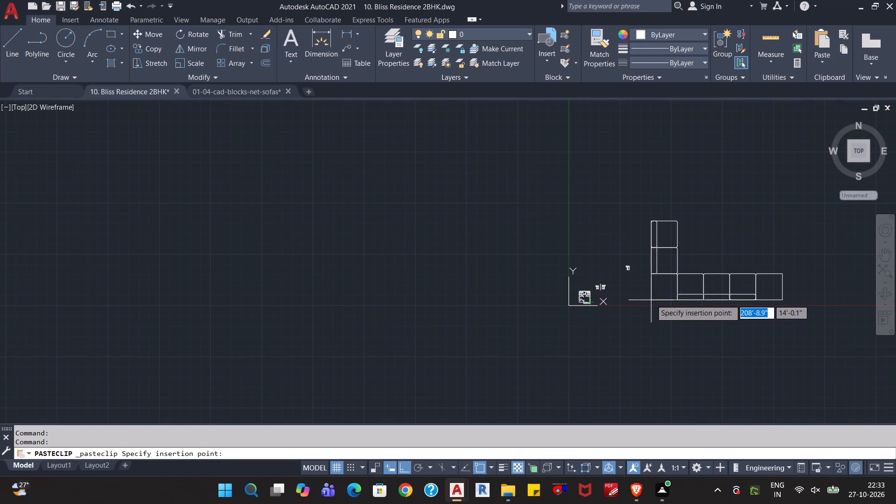
pyautogui.click(651, 300)
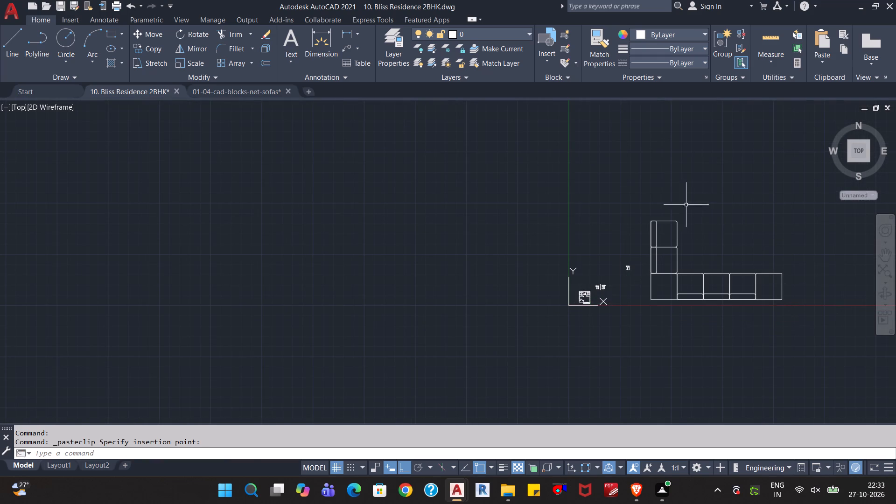
# Scale the pasted sofa by reference from its outer corner so that its long side measures 9'5".
pyautogui.click(639, 203)
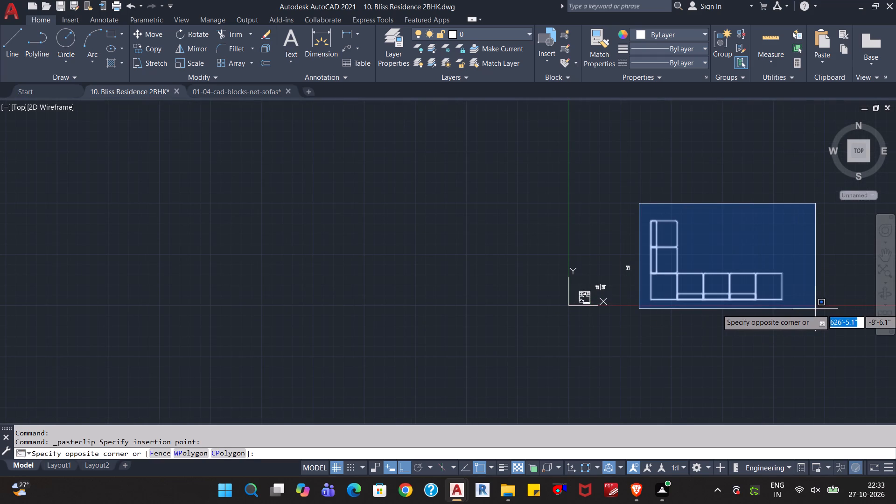
pyautogui.click(811, 309)
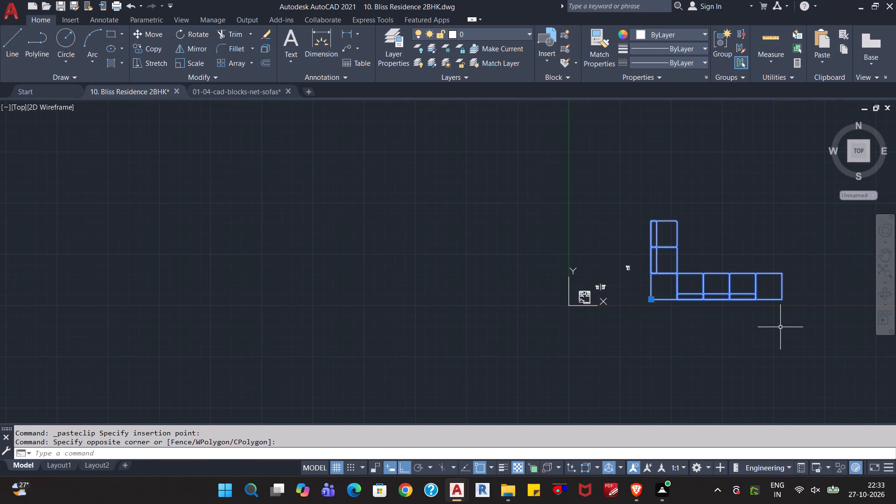
pyautogui.scroll(2, 779, 328)
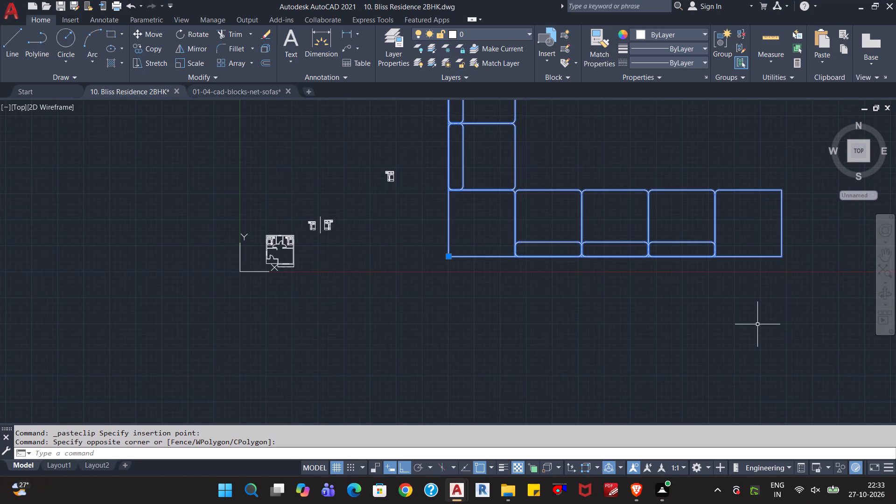
pyautogui.write('sc')
pyautogui.press('Return')
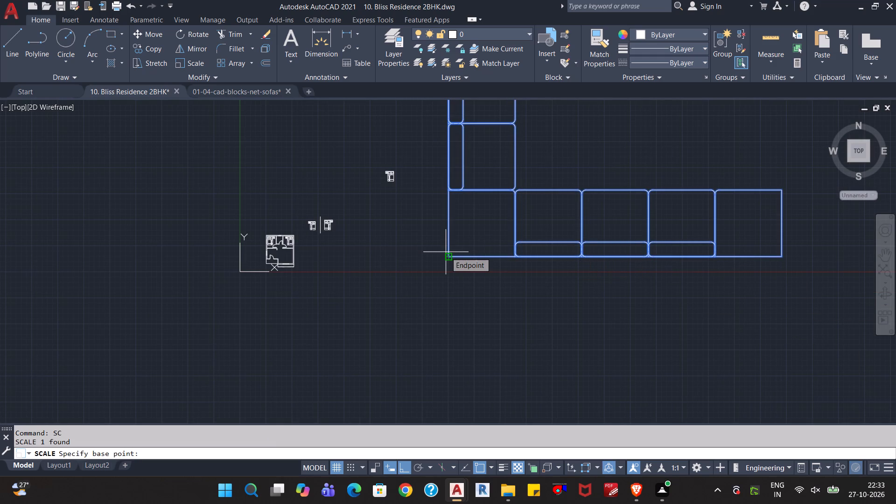
pyautogui.click(449, 258)
pyautogui.press('r')
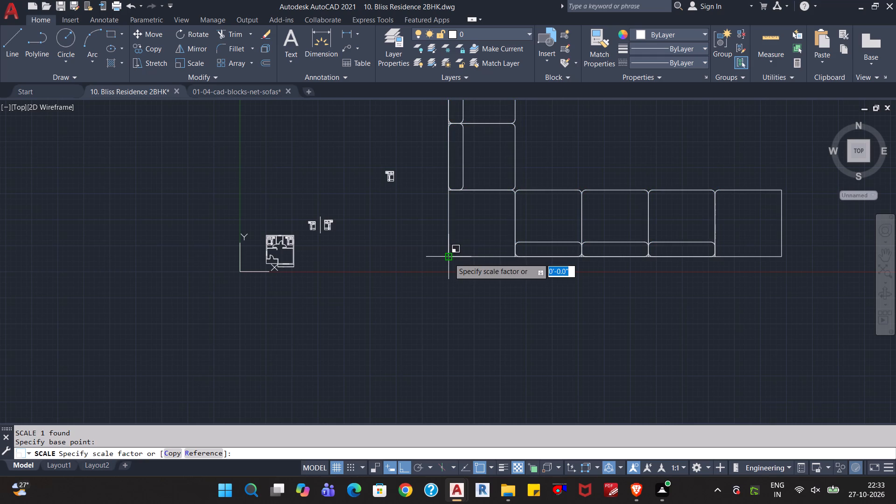
pyautogui.press('Return')
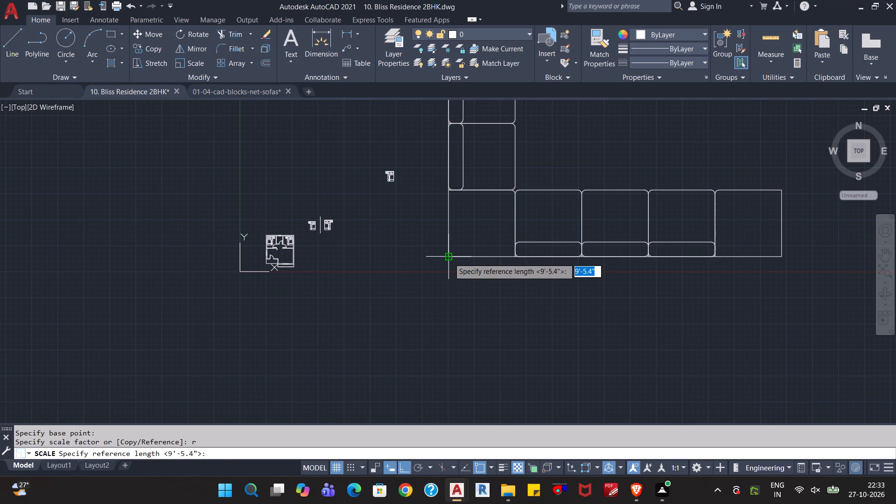
pyautogui.click(449, 258)
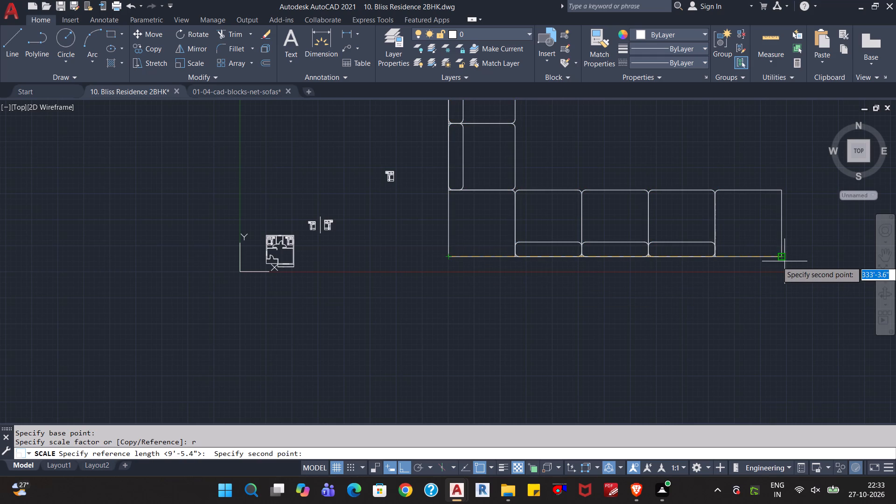
pyautogui.click(784, 258)
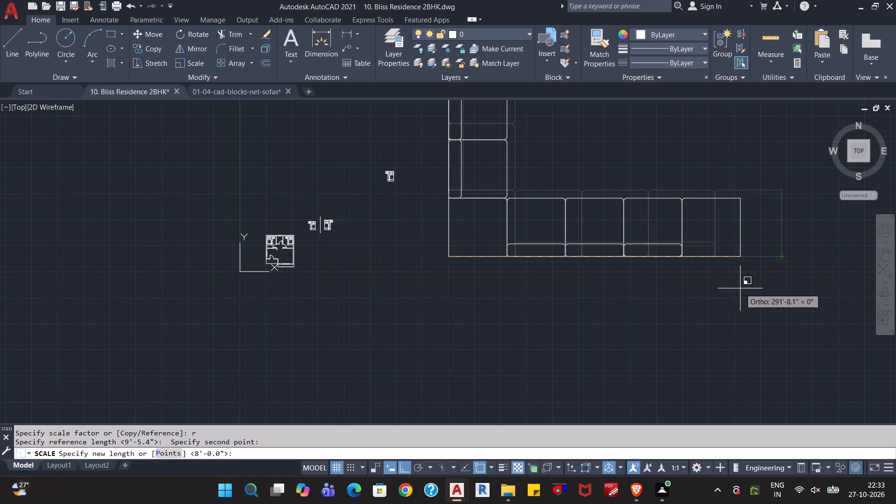
pyautogui.press('9')
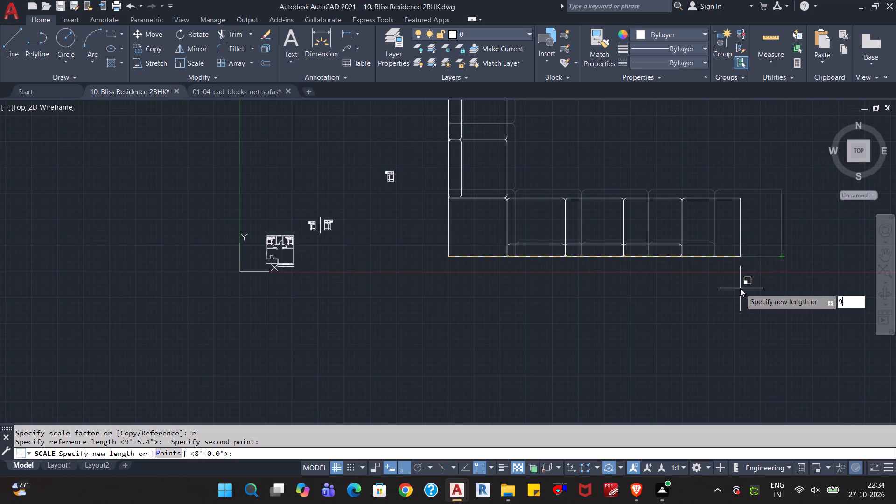
pyautogui.press("'")
pyautogui.write('5"')
pyautogui.press('Return')
# Rotate the scaled sofa 180° about its outer corner.
pyautogui.scroll(2, 424, 275)
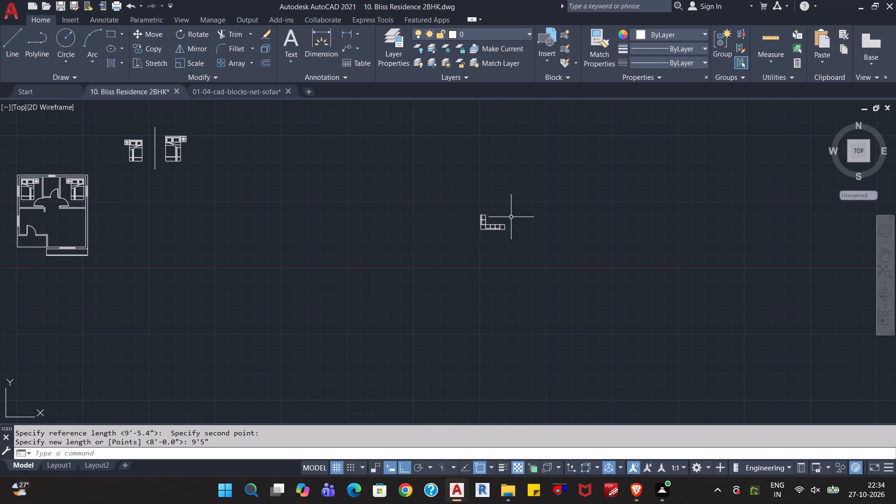
pyautogui.click(542, 237)
pyautogui.click(457, 191)
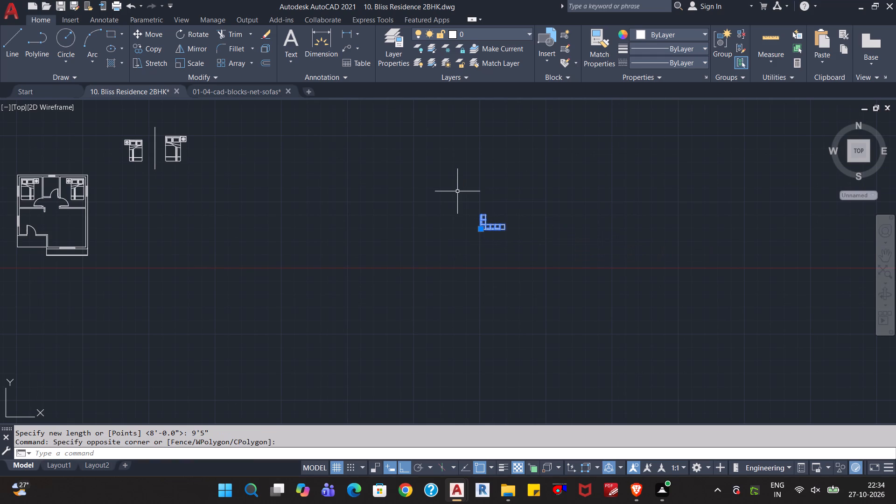
pyautogui.write('ro')
pyautogui.press('Return')
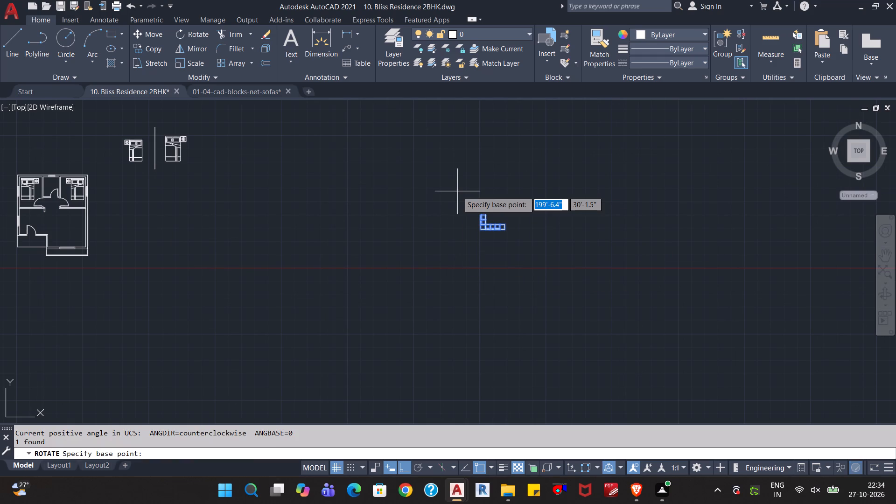
pyautogui.click(481, 230)
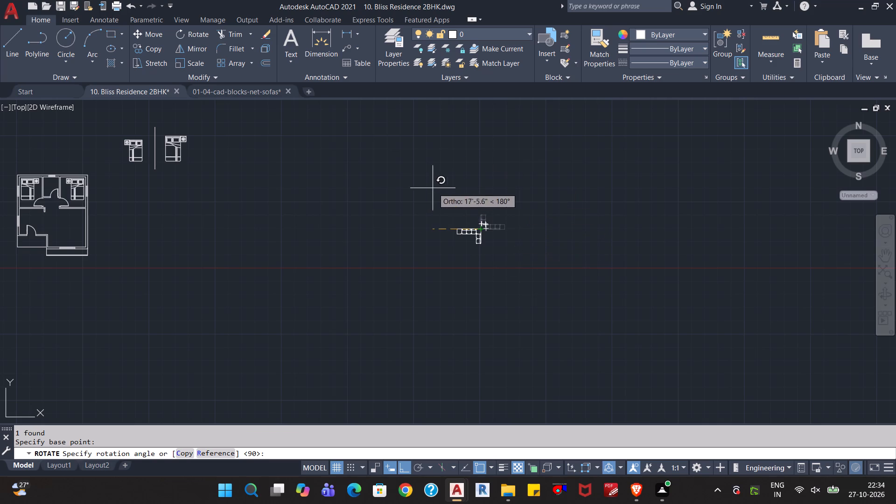
pyautogui.click(409, 200)
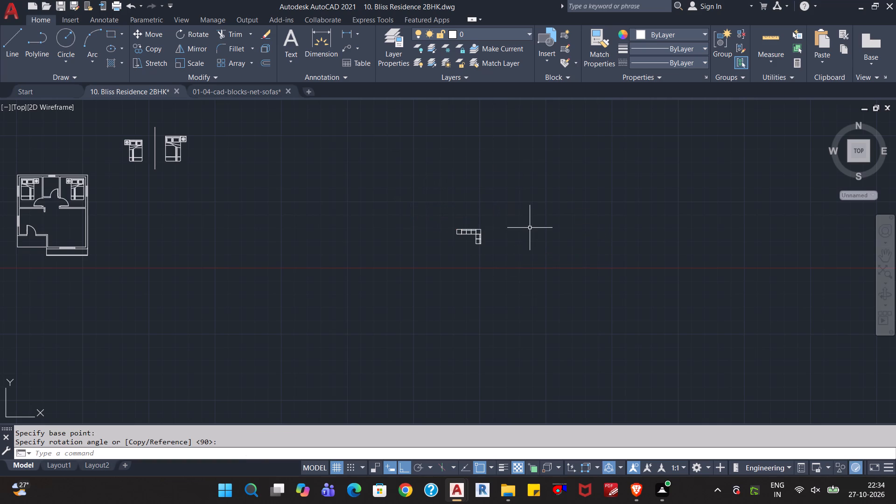
# Copy the rotated sofa and paste it into the living area, along the bedroom wall between the window wall and the short wall stub.
pyautogui.click(505, 251)
pyautogui.click(432, 211)
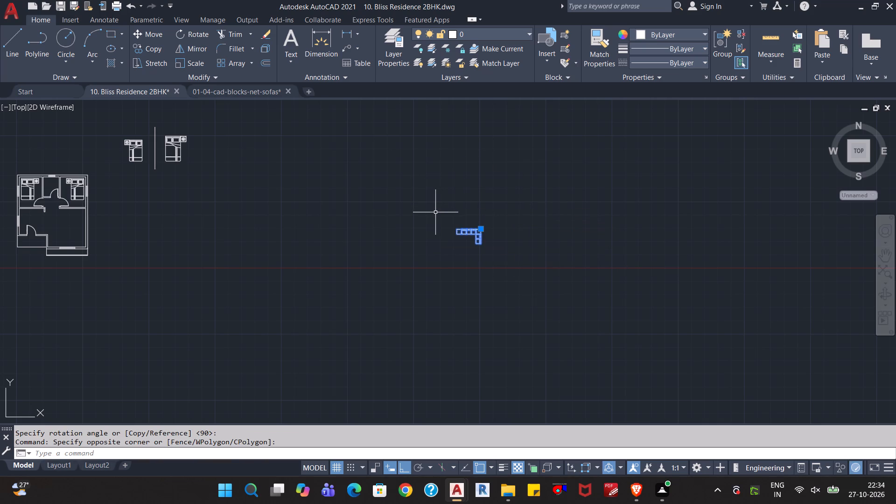
pyautogui.hotkey('ctrl', 'c')
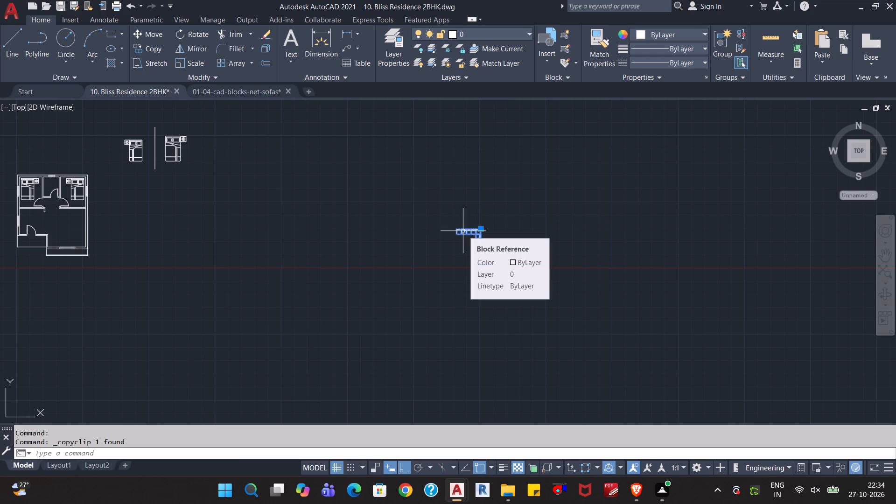
pyautogui.hotkey('ctrl', 'v')
pyautogui.moveTo(191, 246); pyautogui.dragTo(479, 288, button='middle')
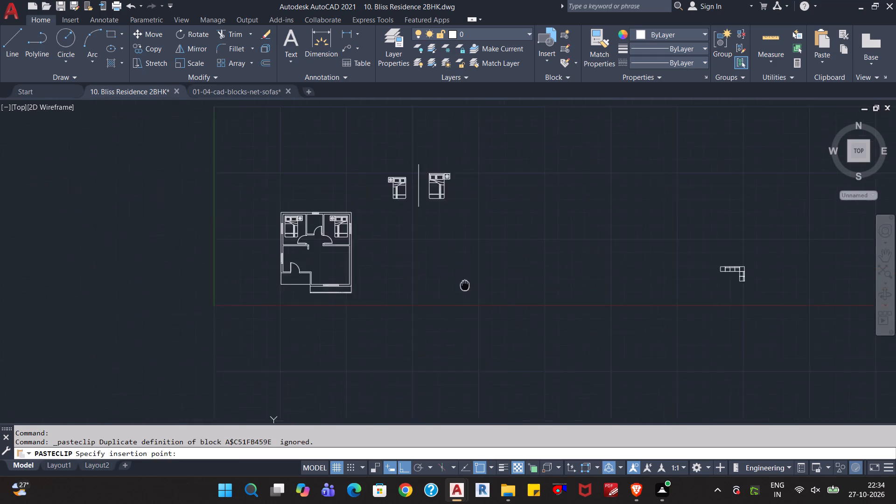
pyautogui.moveTo(479, 288); pyautogui.dragTo(483, 288, button='middle')
pyautogui.scroll(3, 345, 287)
pyautogui.moveTo(296, 240); pyautogui.dragTo(409, 311, button='middle')
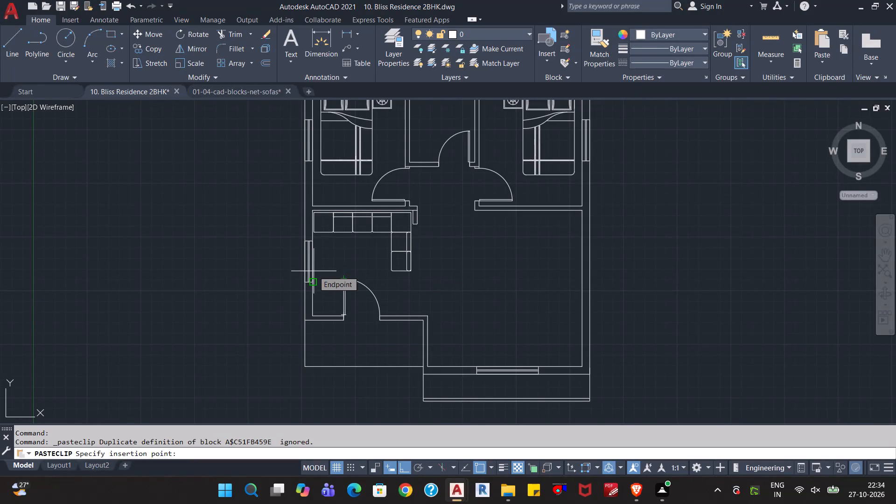
pyautogui.scroll(2, 314, 271)
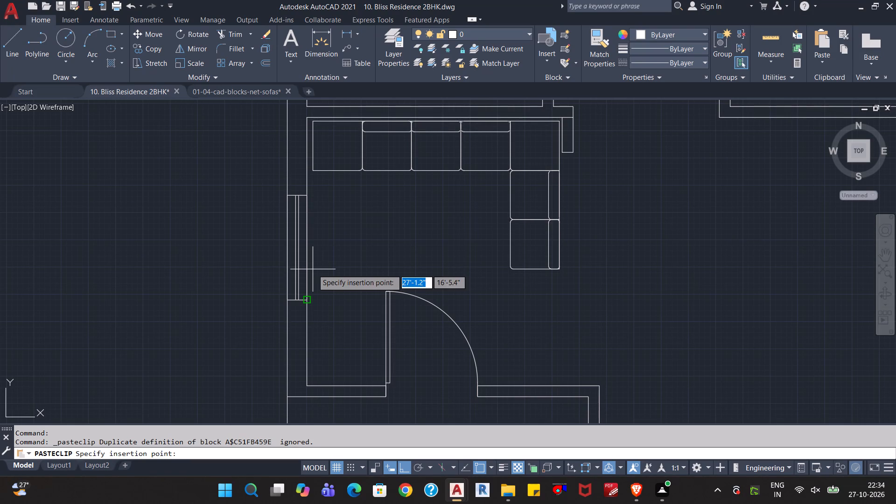
pyautogui.scroll(1, 312, 270)
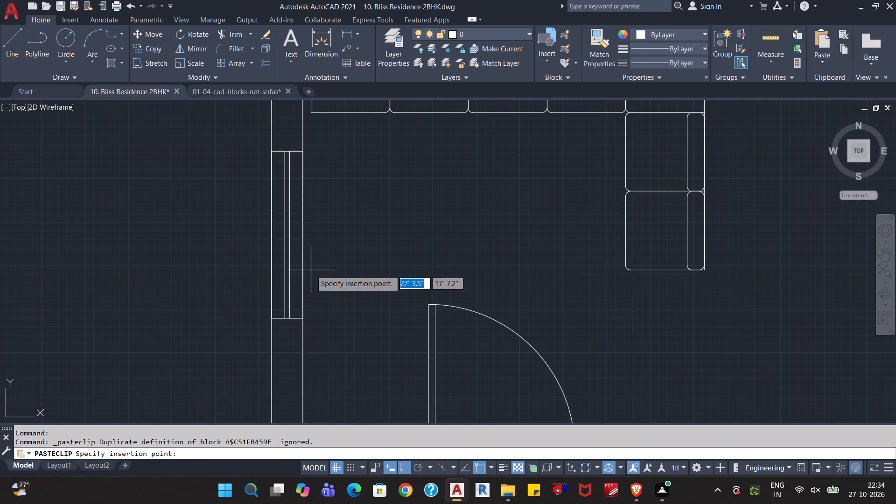
pyautogui.click(311, 270)
pyautogui.scroll(-1, 341, 267)
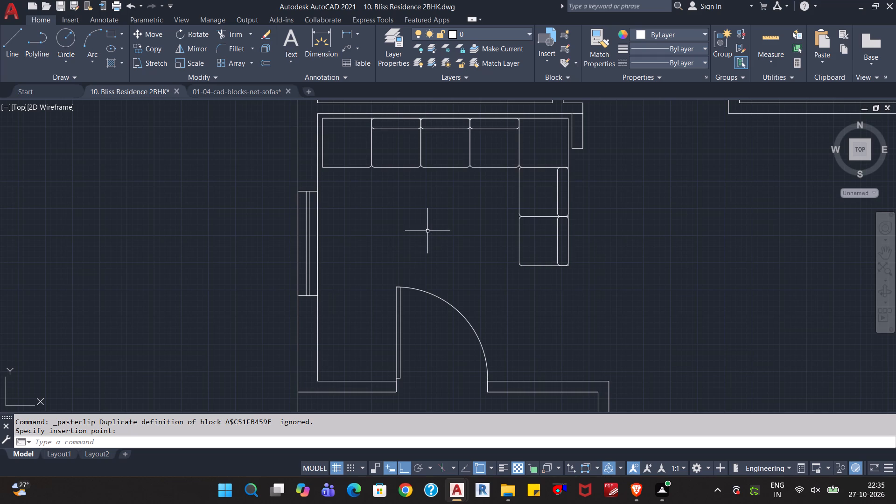
# Examine the three-seat and corner sofa blocks in the 01-04-cad-blocks-net-sofas drawing, then return to the 10. Bliss Residence 2BHK drawing.
pyautogui.hotkey('alt', 'Tab')
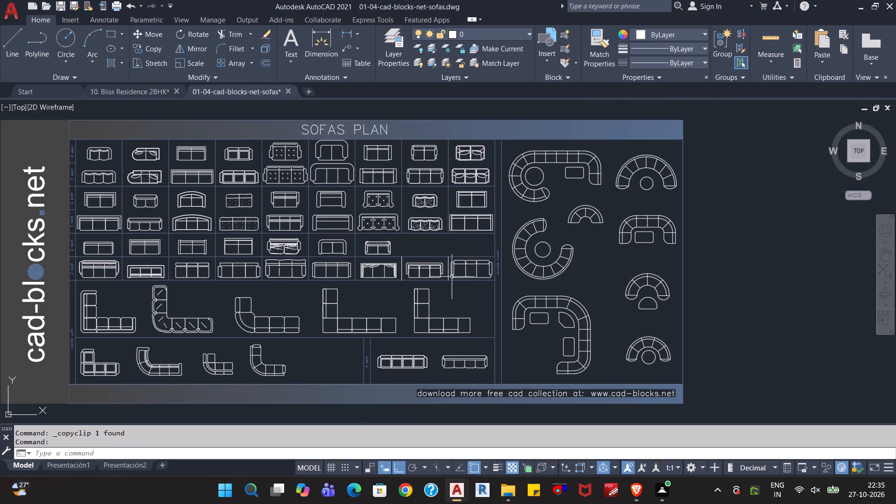
pyautogui.scroll(1, 261, 340)
pyautogui.moveTo(202, 294); pyautogui.dragTo(202, 294, button='middle')
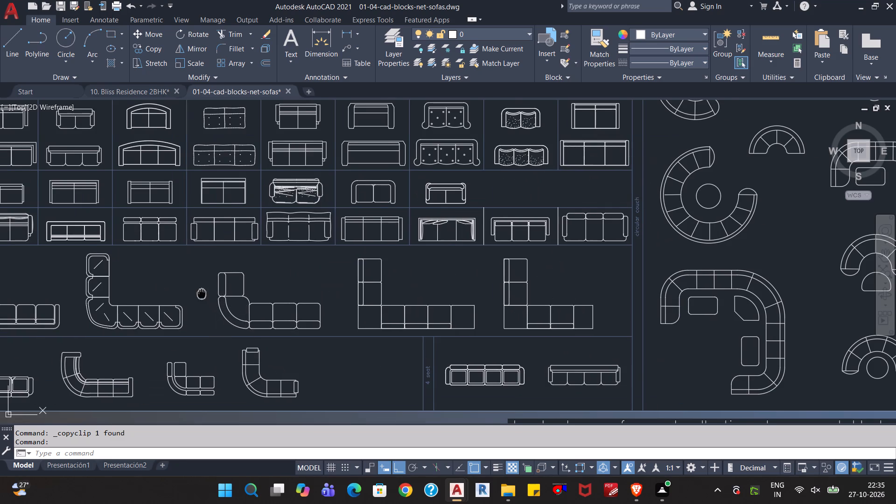
pyautogui.moveTo(202, 294); pyautogui.dragTo(401, 333, button='middle')
pyautogui.scroll(-1, 403, 334)
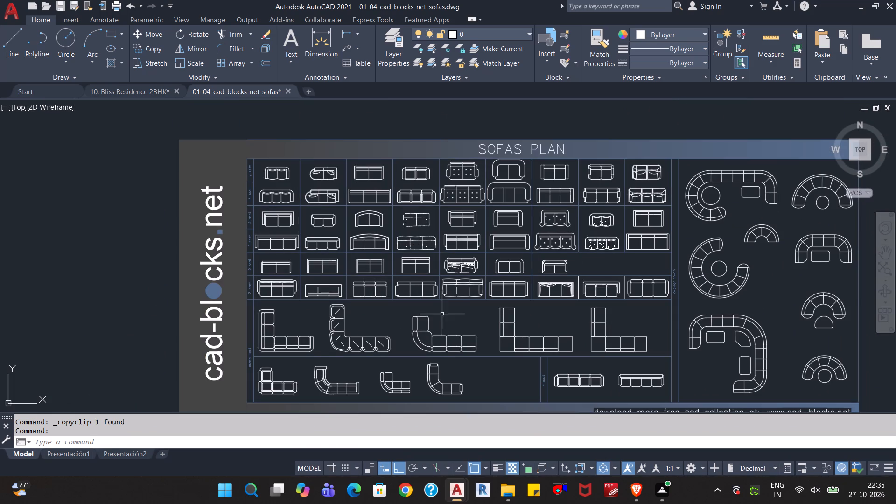
pyautogui.scroll(2, 480, 320)
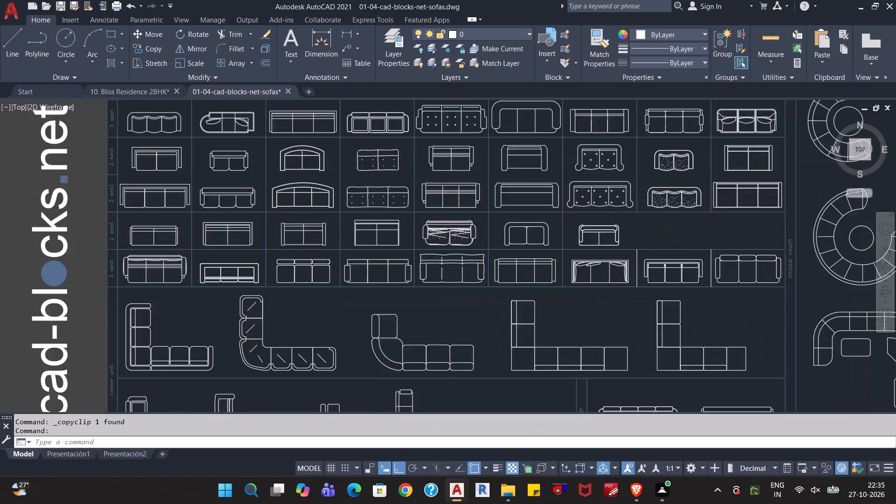
pyautogui.scroll(1, 529, 345)
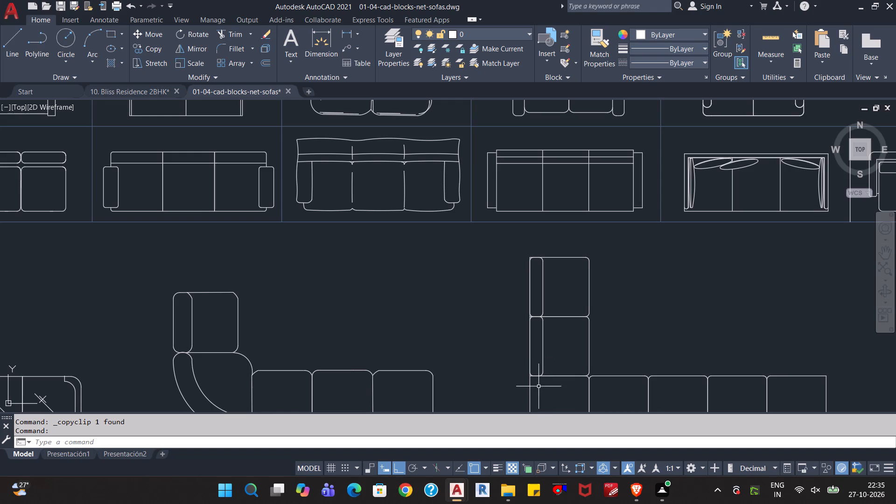
pyautogui.scroll(-1, 527, 382)
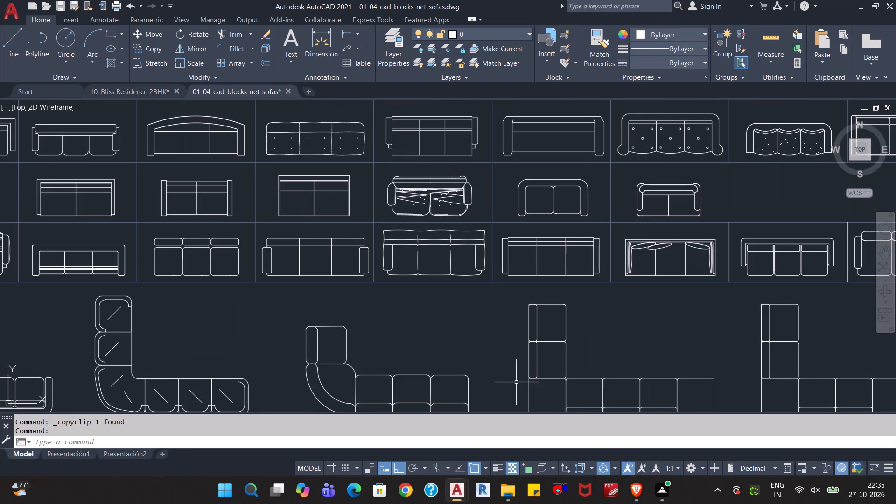
pyautogui.hotkey('alt', 'Tab')
pyautogui.hotkey('alt', 'Tab')
pyautogui.hotkey('alt', 'Tab')
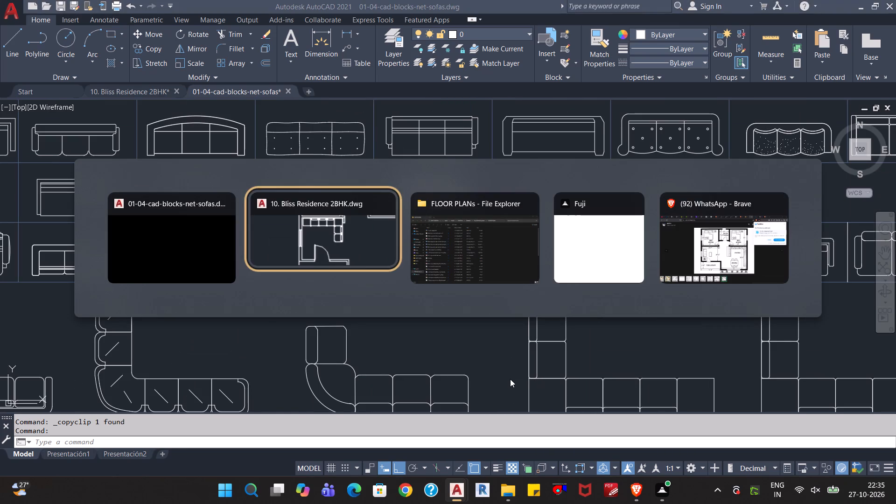
# Cut the spare L-shaped sofa lying far from the floor plan and paste it in the empty space just beside the plan.
pyautogui.scroll(-1, 503, 372)
pyautogui.scroll(-1, 531, 321)
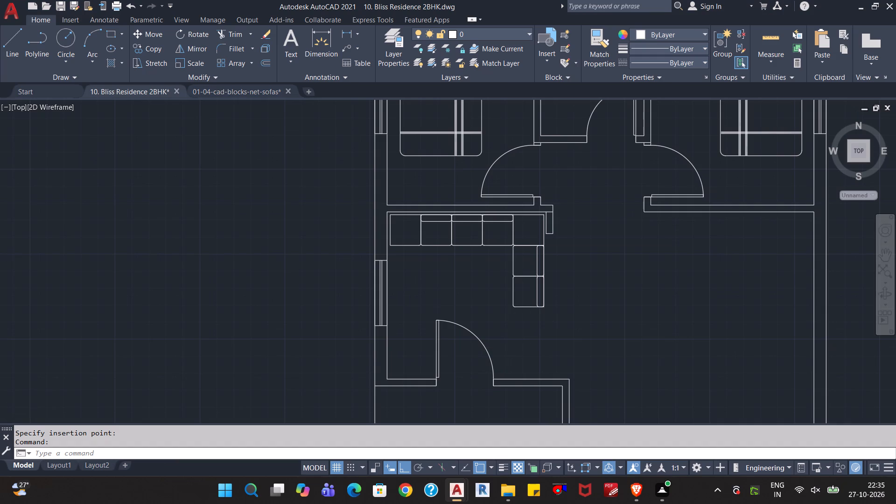
pyautogui.scroll(2, 568, 325)
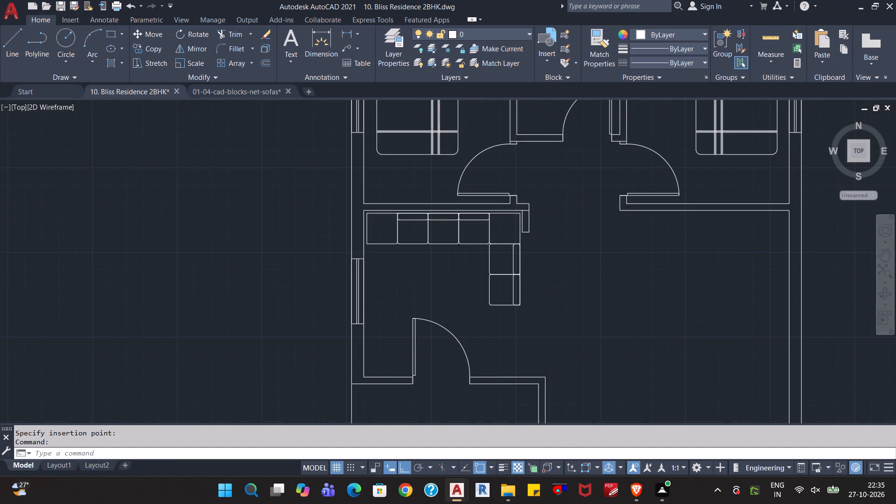
pyautogui.scroll(-2, 561, 298)
pyautogui.moveTo(626, 319); pyautogui.dragTo(477, 323, button='middle')
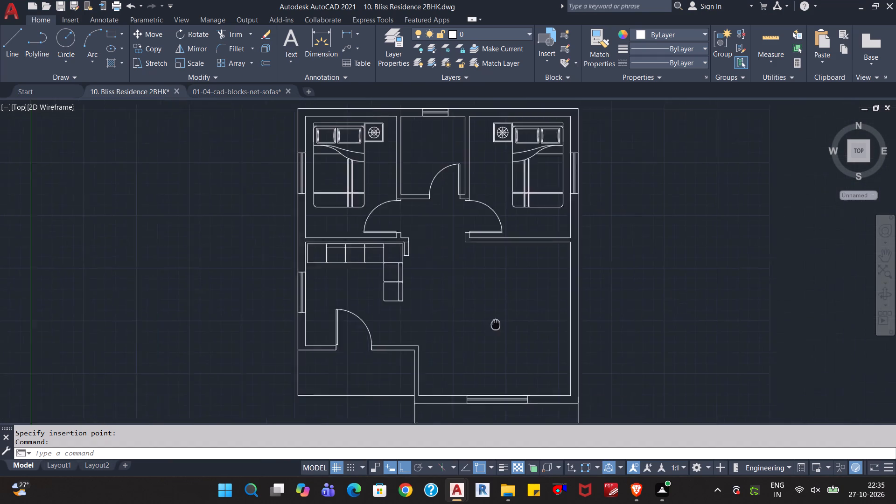
pyautogui.moveTo(477, 323); pyautogui.dragTo(418, 313, button='middle')
pyautogui.scroll(-3, 667, 322)
pyautogui.scroll(-2, 732, 328)
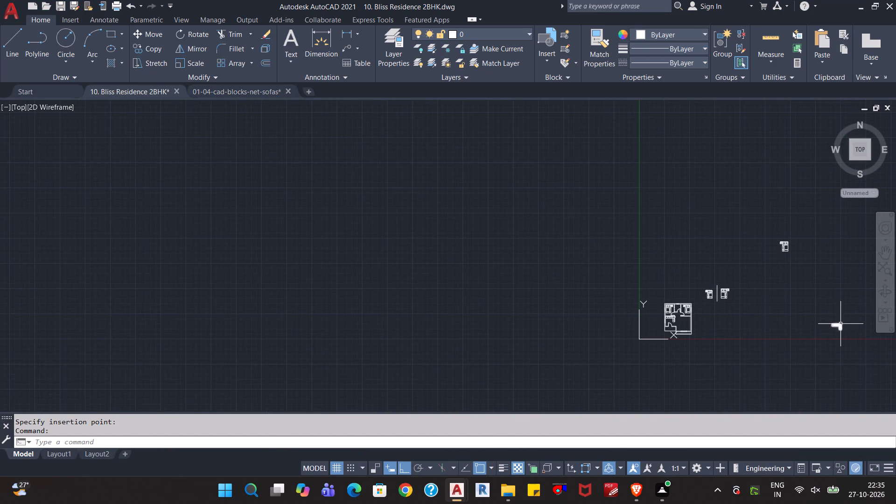
pyautogui.click(849, 311)
pyautogui.click(829, 340)
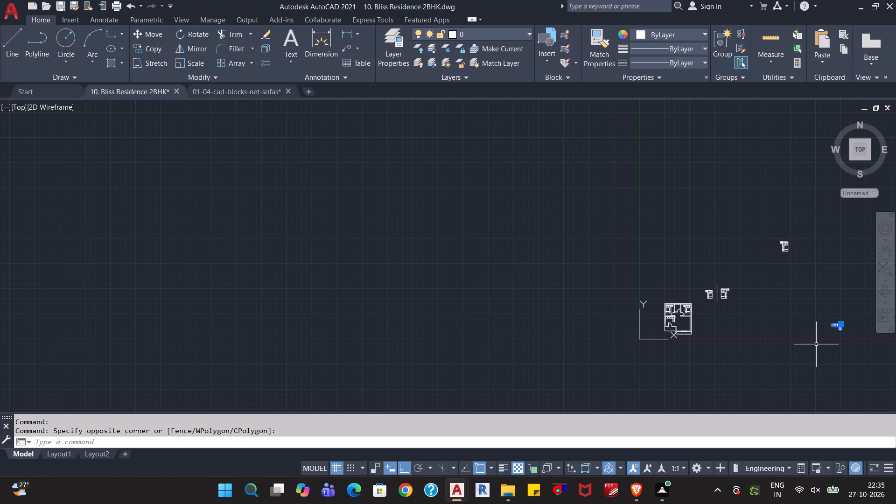
pyautogui.hotkey('ctrl', 'x')
pyautogui.hotkey('ctrl', 'v')
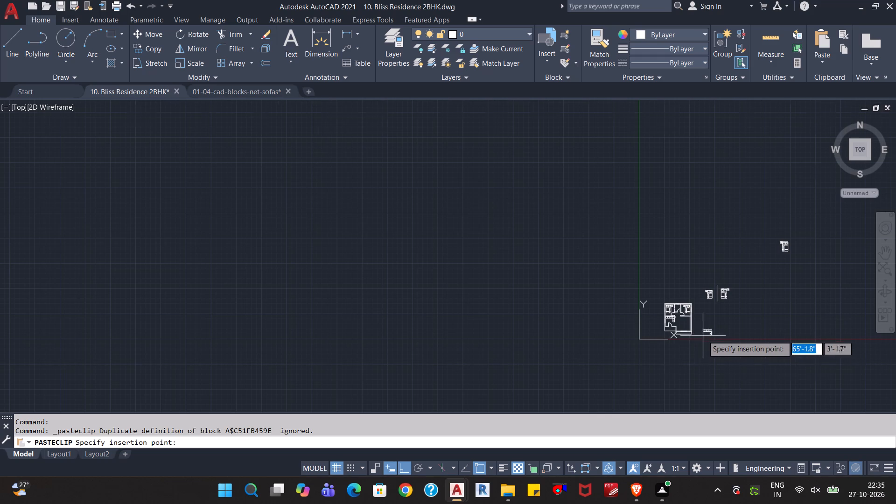
pyautogui.scroll(4, 703, 336)
pyautogui.click(685, 308)
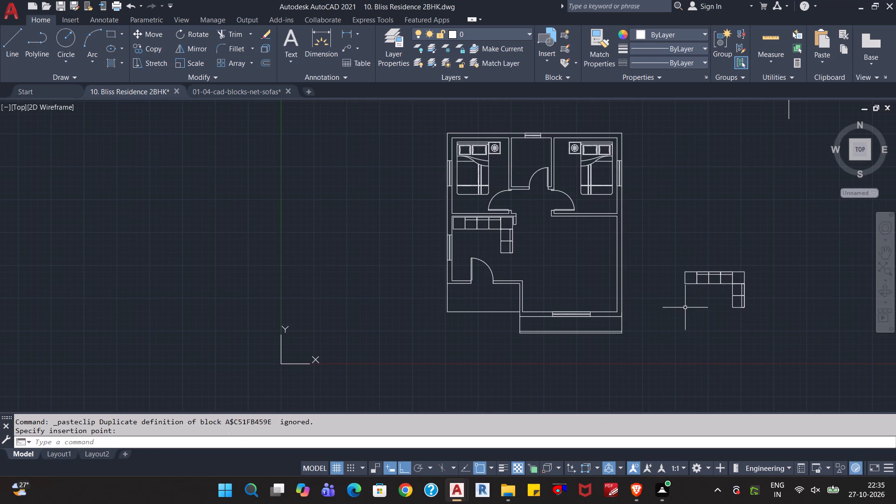
# Explode the spare L-shaped sofa block beside the floor plan.
pyautogui.click(770, 324)
pyautogui.click(648, 242)
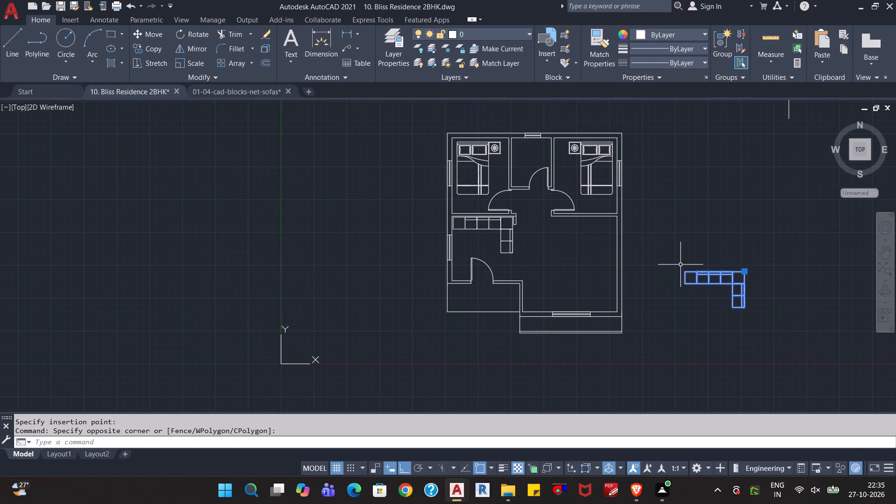
pyautogui.press('x')
pyautogui.press('Return')
# Erase the exploded sofa's long run, corner seat and leftover edge arcs, keeping only the two-seat short side.
pyautogui.scroll(4, 734, 269)
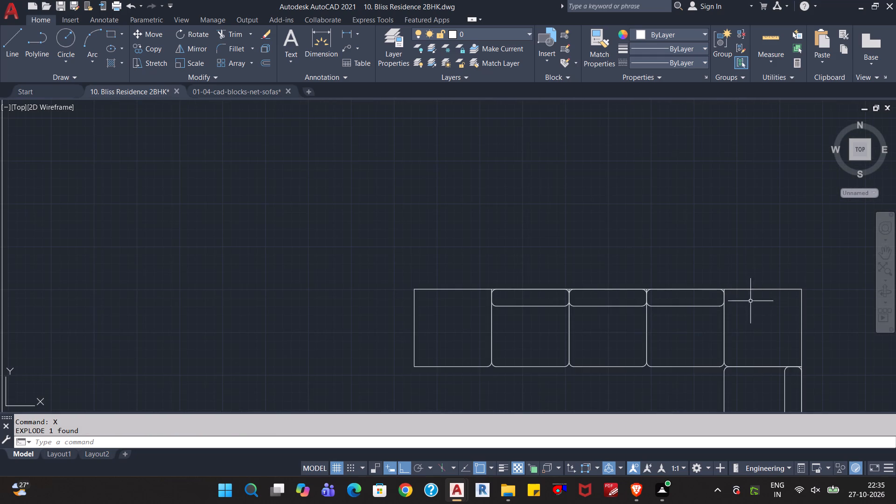
pyautogui.moveTo(757, 315); pyautogui.dragTo(651, 203, button='middle')
pyautogui.scroll(2, 691, 243)
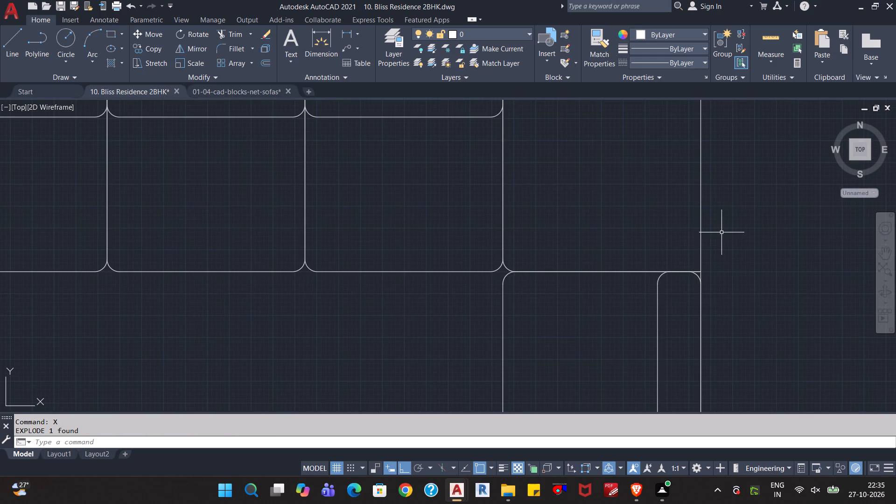
pyautogui.scroll(-2, 728, 228)
pyautogui.click(748, 205)
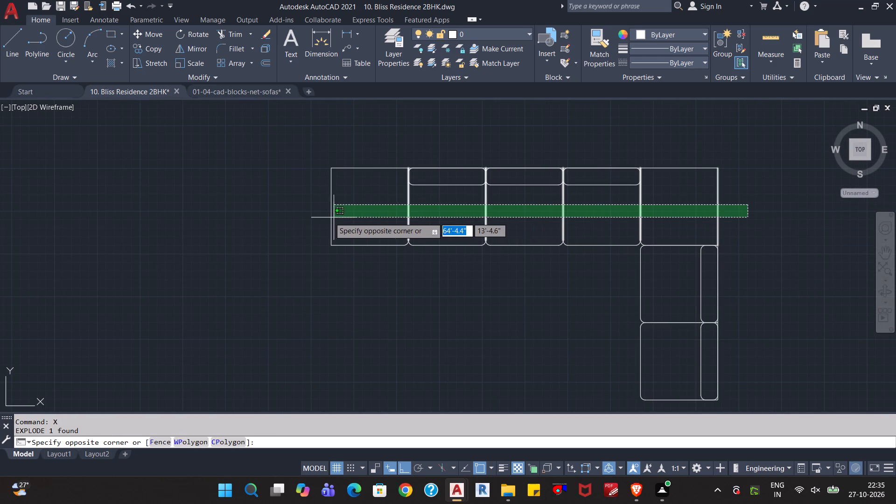
pyautogui.click(308, 219)
pyautogui.press('Delete')
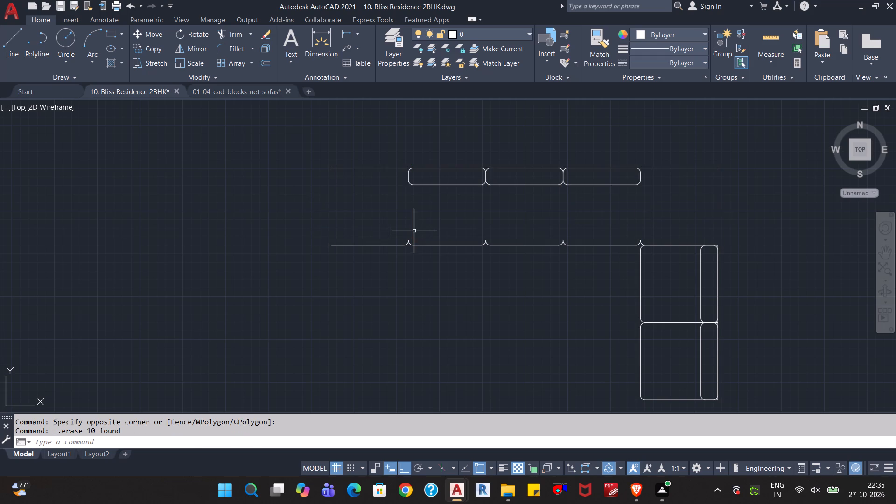
pyautogui.click(728, 138)
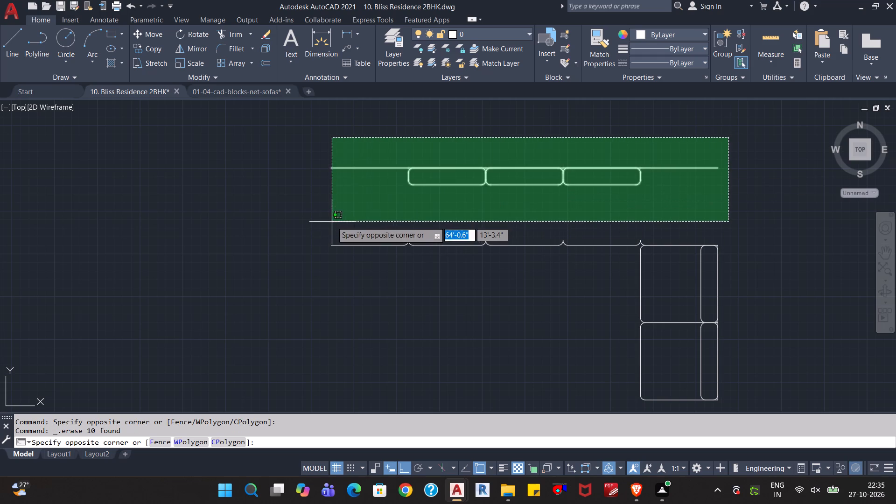
pyautogui.click(331, 222)
pyautogui.press('Delete')
pyautogui.click(626, 221)
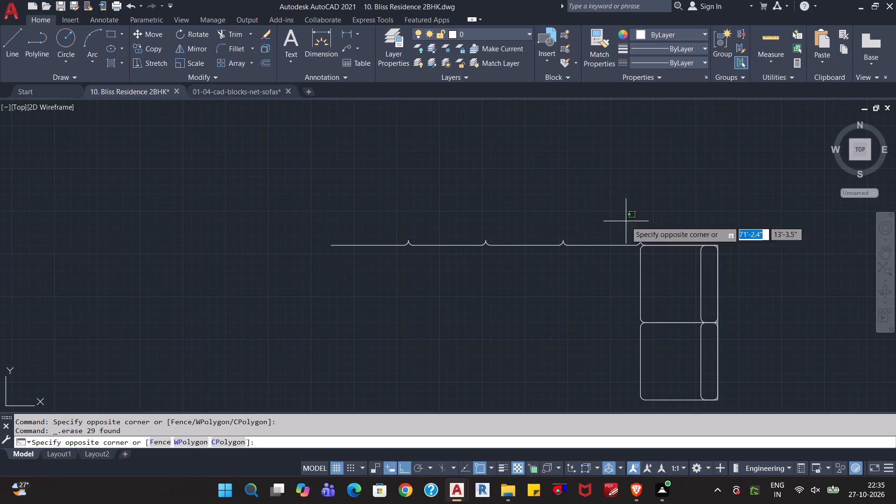
pyautogui.click(236, 297)
pyautogui.press('Delete')
pyautogui.scroll(2, 629, 244)
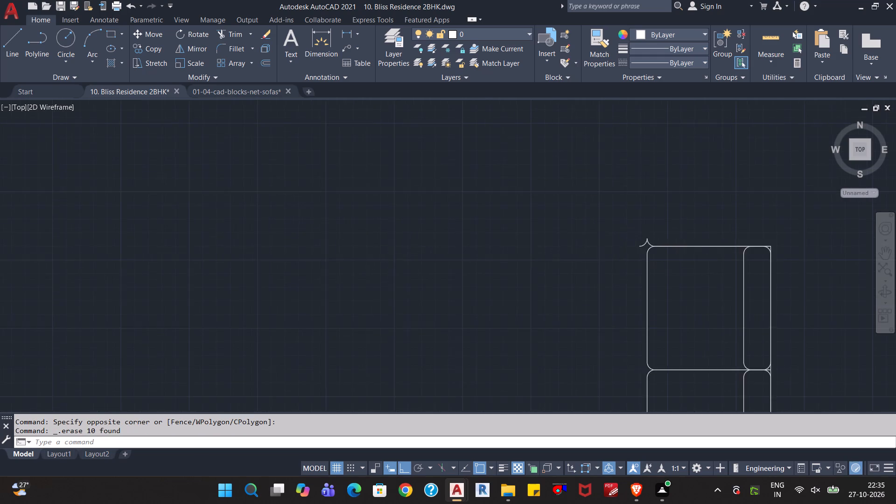
pyautogui.click(670, 239)
pyautogui.click(639, 241)
pyautogui.press('Delete')
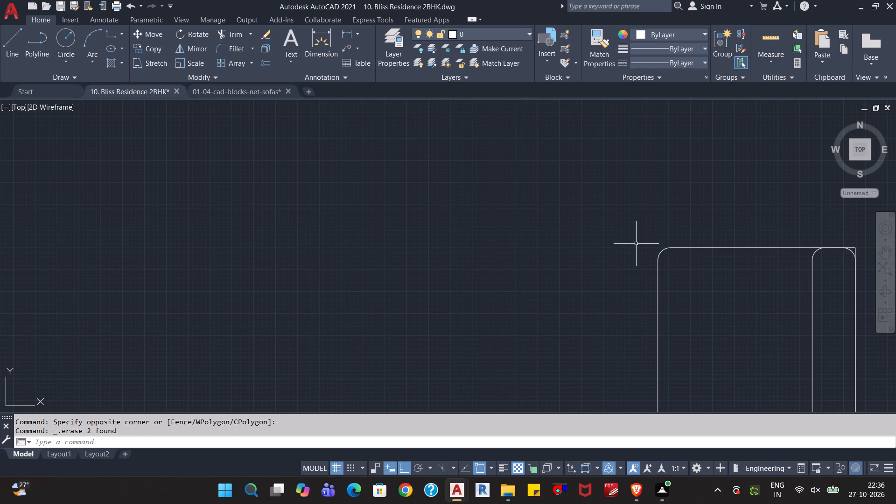
# Define the remaining two-seat sofa lines as a block named "small sofa".
pyautogui.scroll(-1, 642, 248)
pyautogui.scroll(-1, 631, 304)
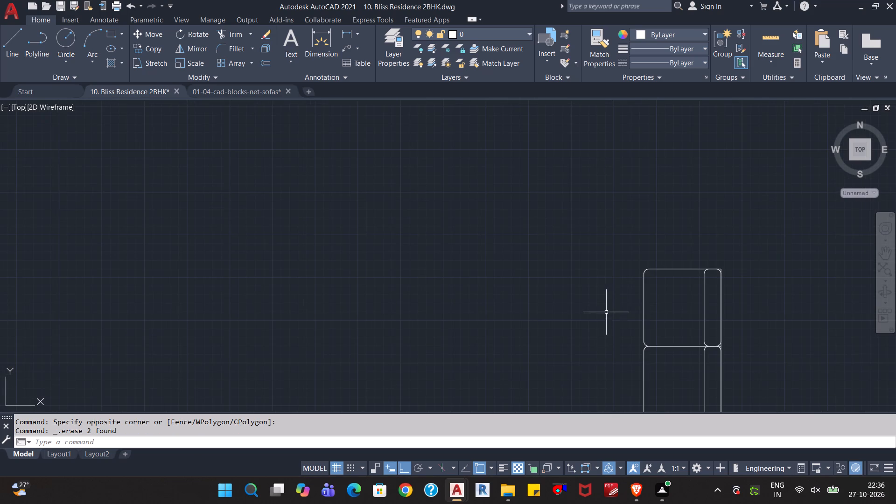
pyautogui.moveTo(602, 318); pyautogui.dragTo(555, 187, button='middle')
pyautogui.press('Escape')
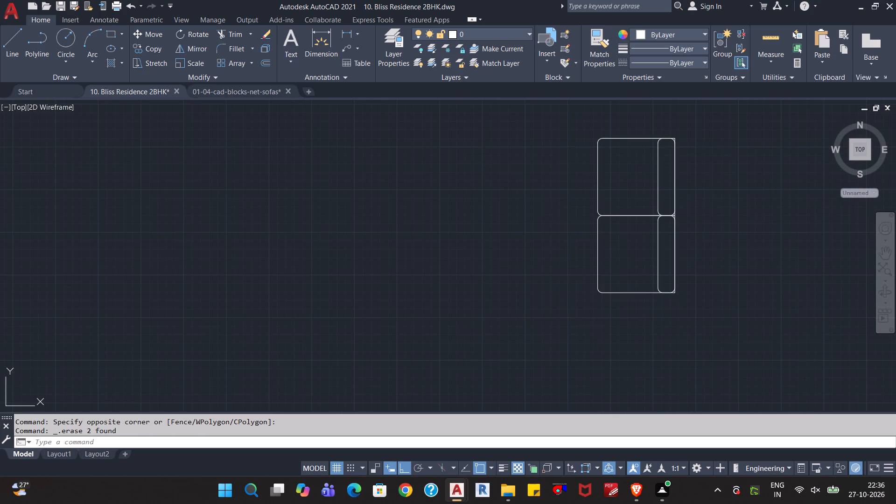
pyautogui.press('Escape')
pyautogui.click(734, 323)
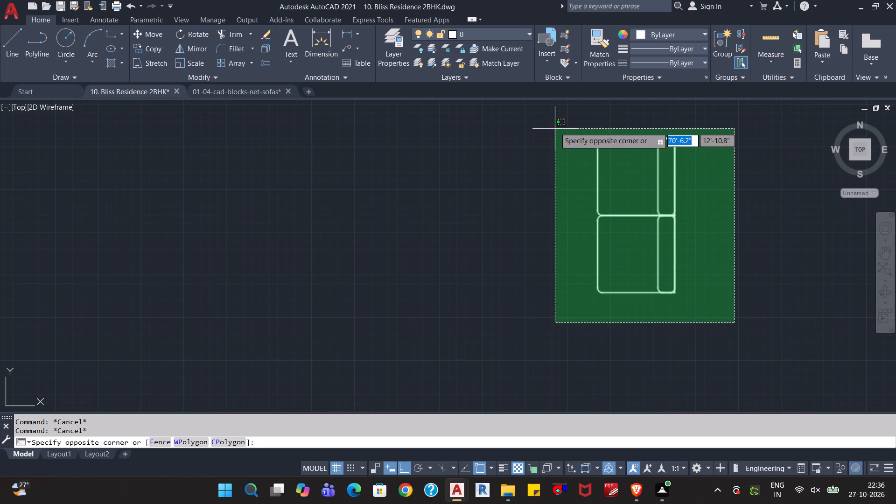
pyautogui.click(555, 126)
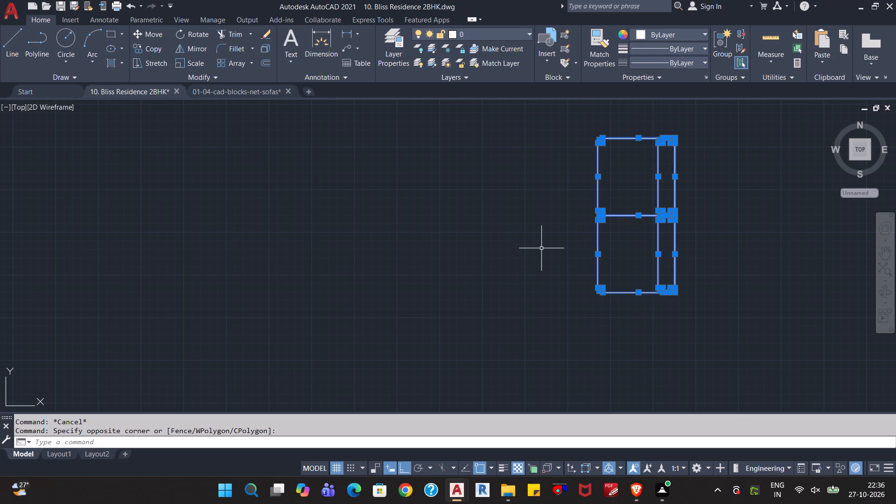
pyautogui.write('block')
pyautogui.press('Return')
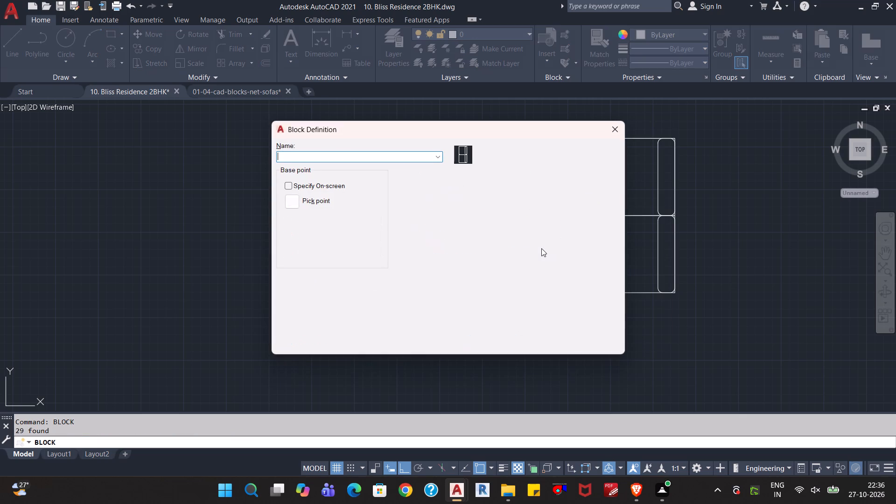
pyautogui.write('small sofa')
pyautogui.press('Return')
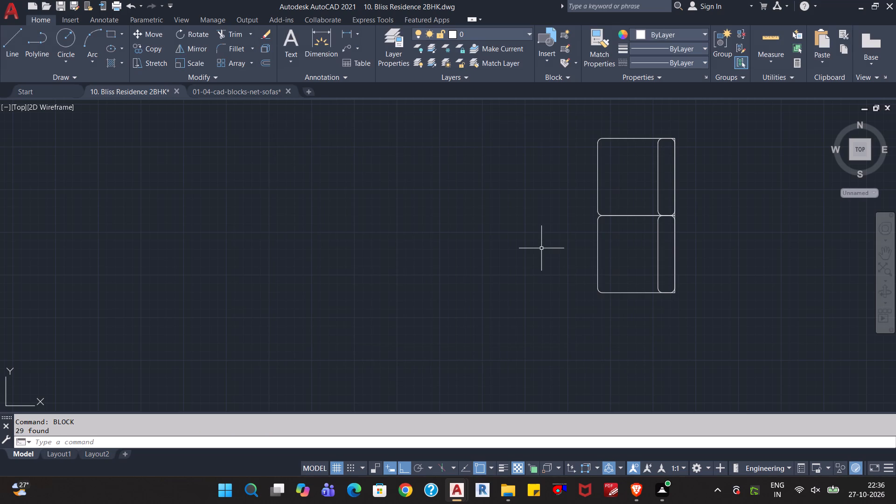
# Rotate the small sofa block 180° about a point on its lower edge near the backrest.
pyautogui.click(705, 125)
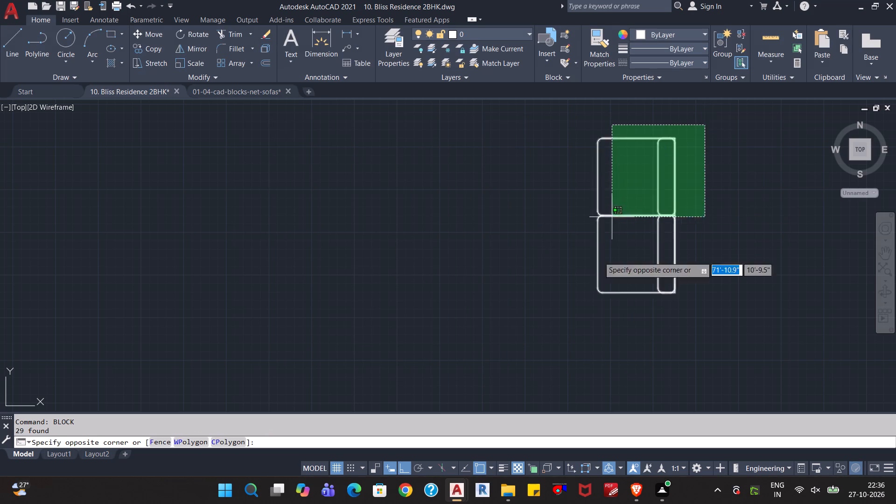
pyautogui.click(584, 327)
pyautogui.write('ro')
pyautogui.press('Return')
pyautogui.click(662, 291)
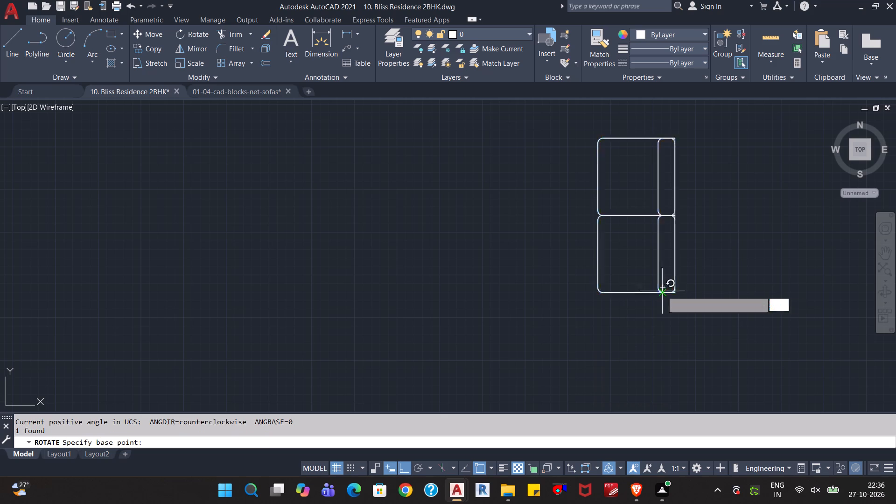
pyautogui.click(518, 184)
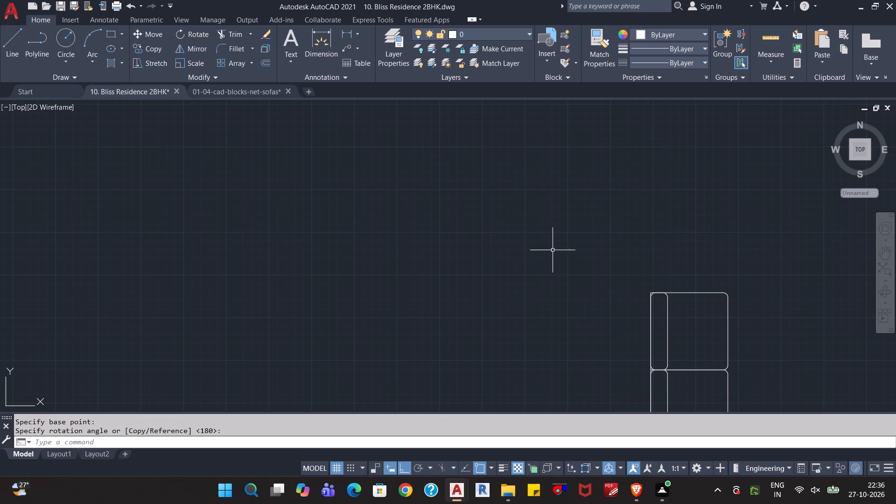
# Copy the rotated small sofa block beside the floor plan to the clipboard.
pyautogui.scroll(-2, 553, 250)
pyautogui.click(659, 351)
pyautogui.click(553, 238)
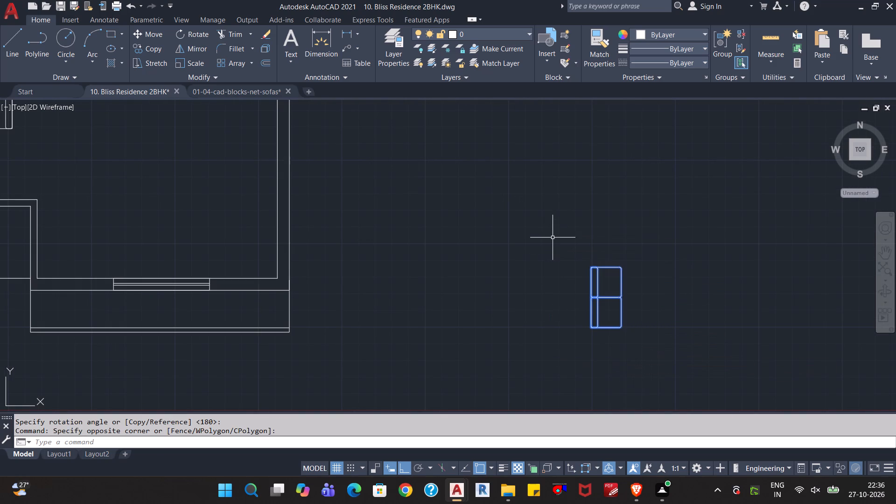
pyautogui.hotkey('ctrl', 'c')
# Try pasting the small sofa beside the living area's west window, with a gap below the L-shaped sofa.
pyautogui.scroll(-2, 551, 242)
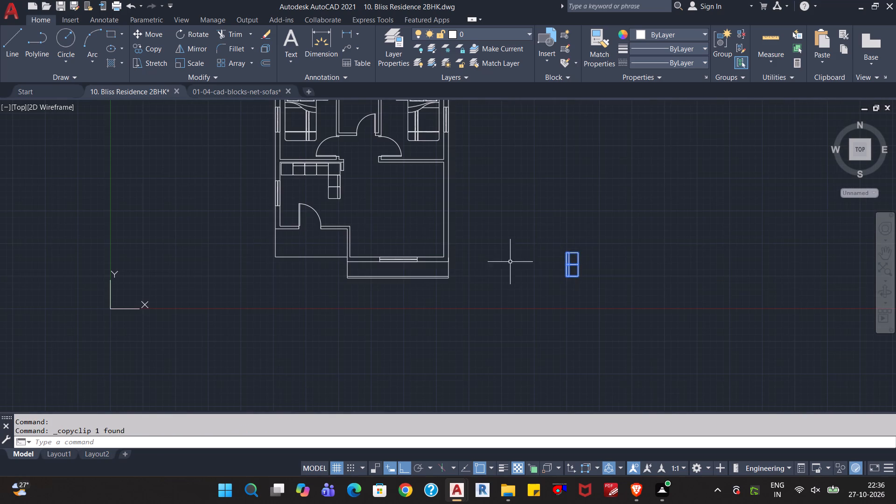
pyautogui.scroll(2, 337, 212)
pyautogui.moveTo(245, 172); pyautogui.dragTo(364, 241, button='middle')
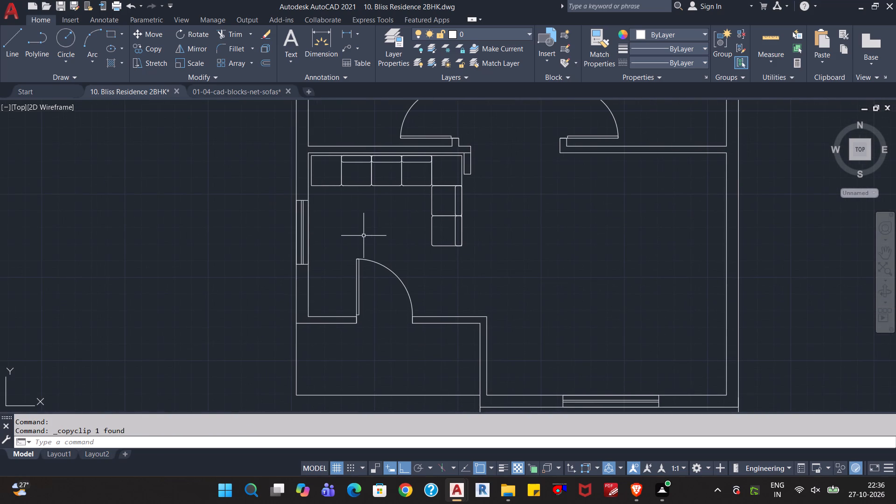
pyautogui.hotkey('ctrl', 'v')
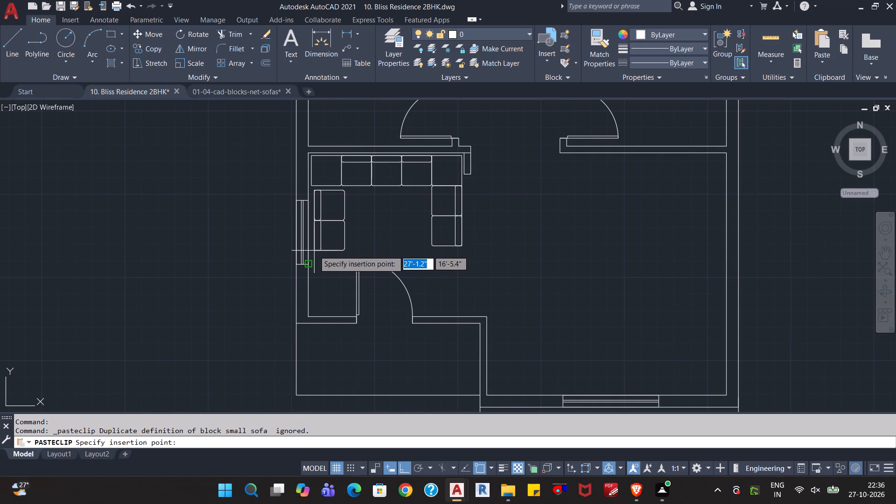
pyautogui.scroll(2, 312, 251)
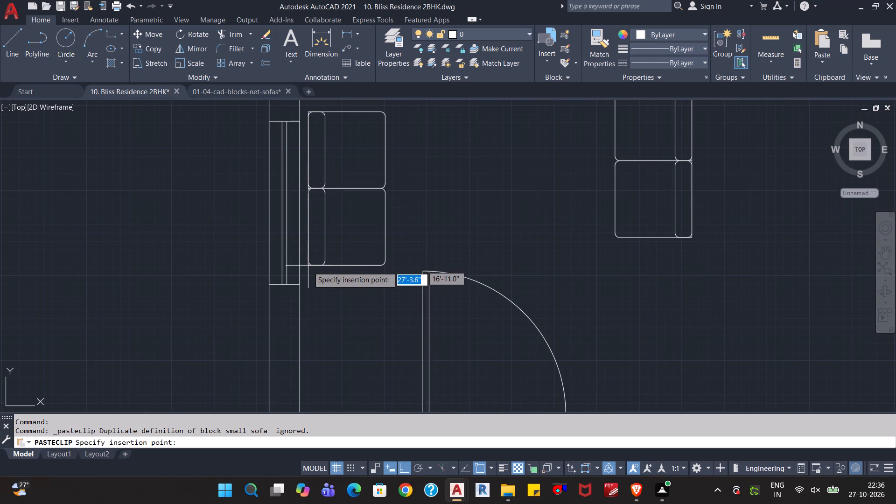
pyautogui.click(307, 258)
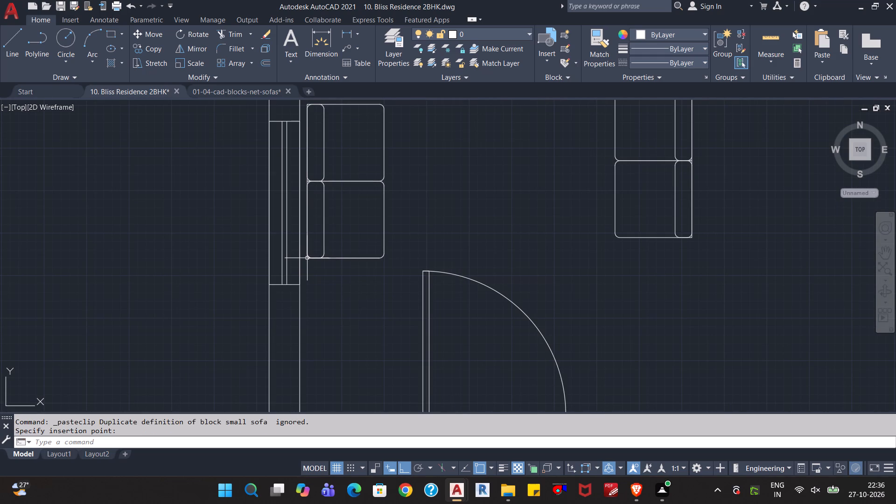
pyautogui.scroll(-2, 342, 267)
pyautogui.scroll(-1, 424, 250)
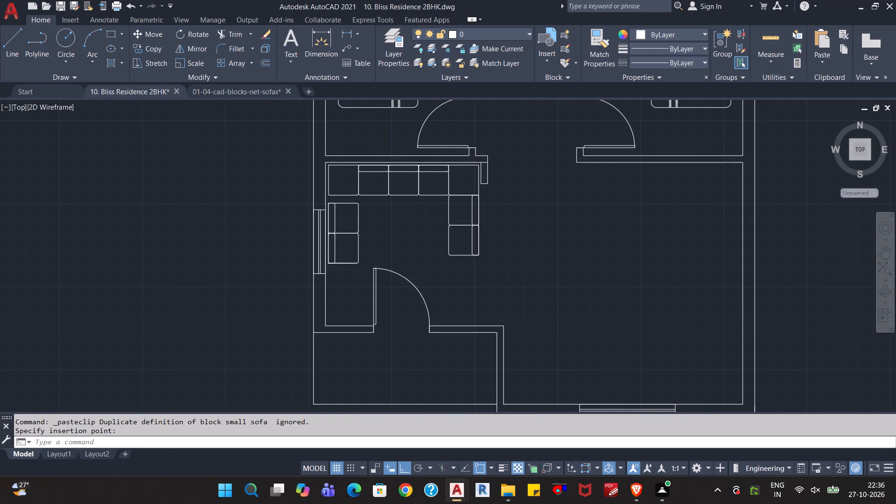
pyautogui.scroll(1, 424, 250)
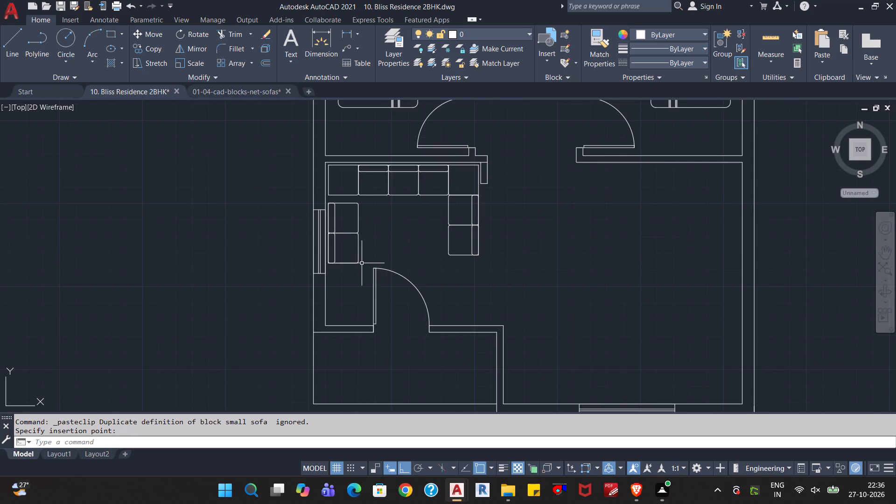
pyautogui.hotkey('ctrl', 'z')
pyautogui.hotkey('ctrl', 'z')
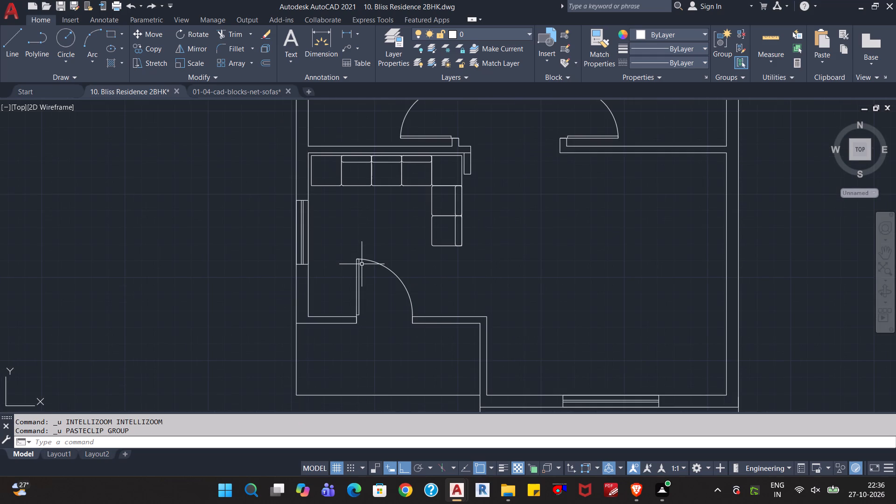
# Paste the small sofa along the living area's west wall, directly against the L-shaped sofa's lower edge and facing its short side.
pyautogui.hotkey('ctrl', 'v')
pyautogui.scroll(2, 334, 252)
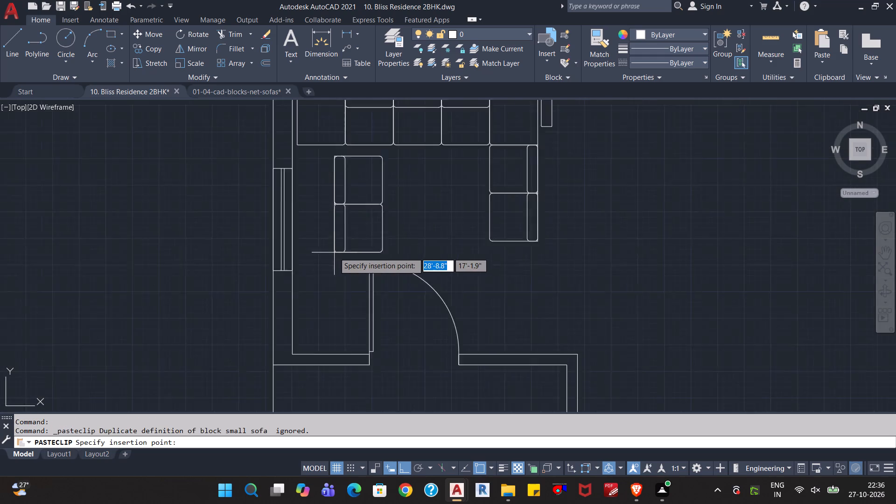
pyautogui.moveTo(315, 242); pyautogui.dragTo(331, 308, button='middle')
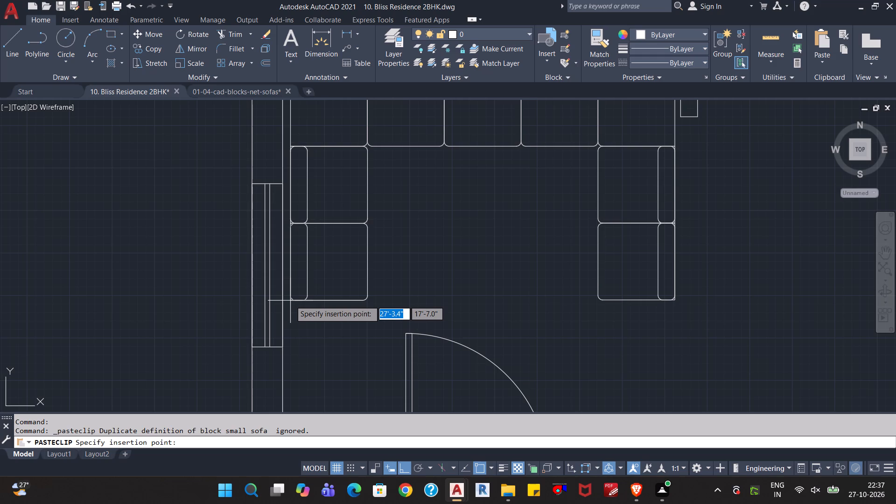
pyautogui.click(290, 300)
pyautogui.scroll(-1, 404, 251)
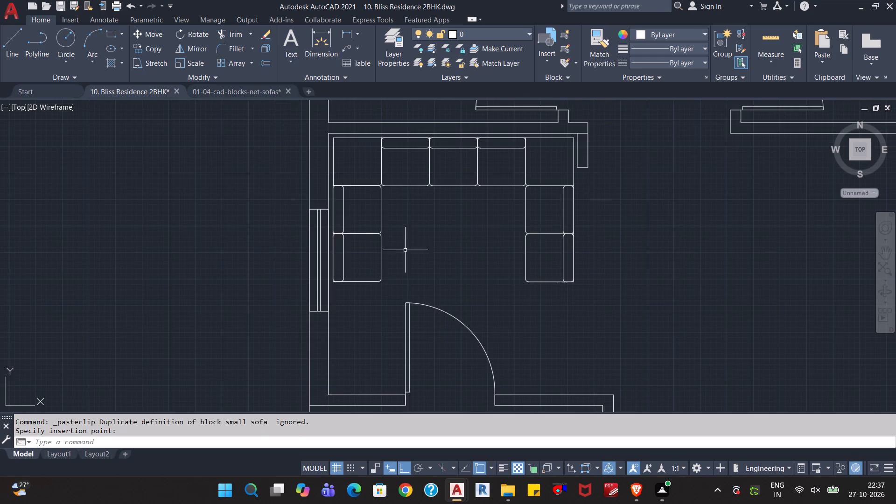
pyautogui.scroll(1, 412, 247)
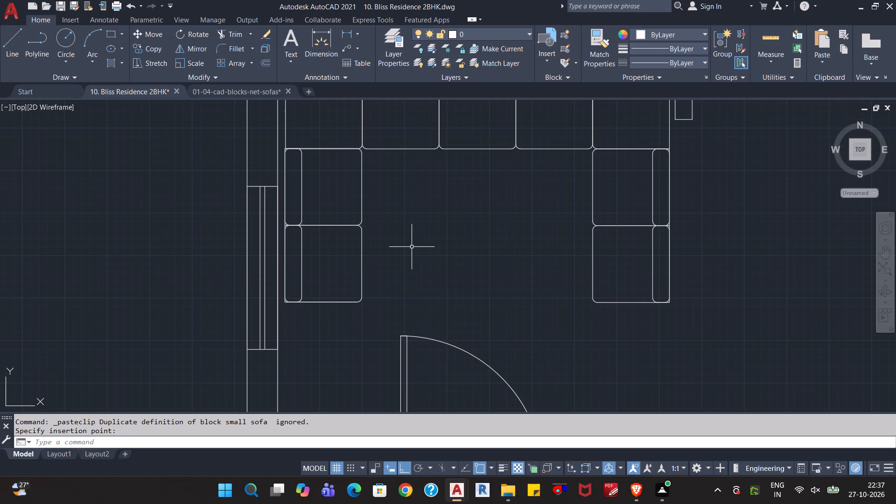
pyautogui.press('Escape')
pyautogui.press('Escape')
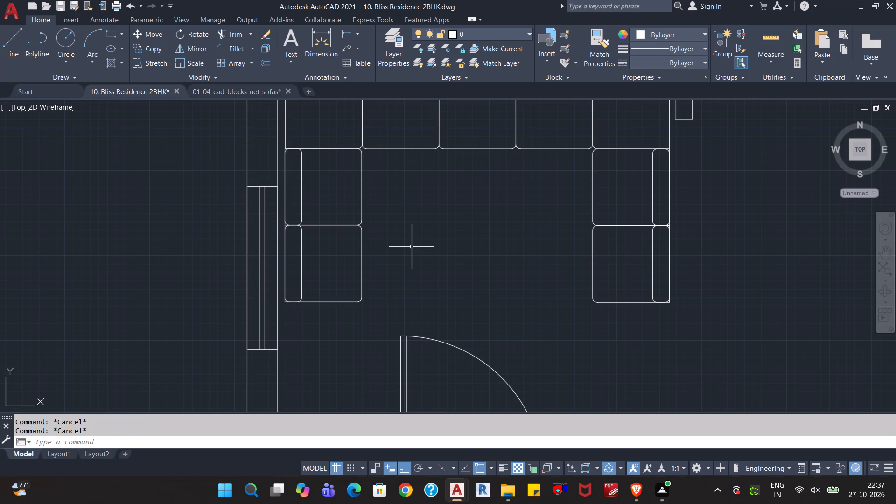
# Save the drawing with the small sofa placed in the living area.
pyautogui.scroll(-1, 419, 242)
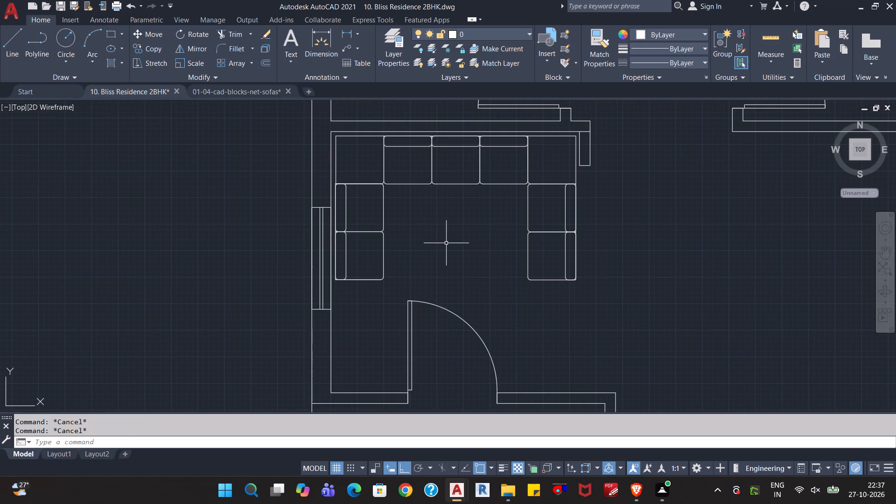
pyautogui.hotkey('ctrl', 's')
pyautogui.scroll(1, 468, 265)
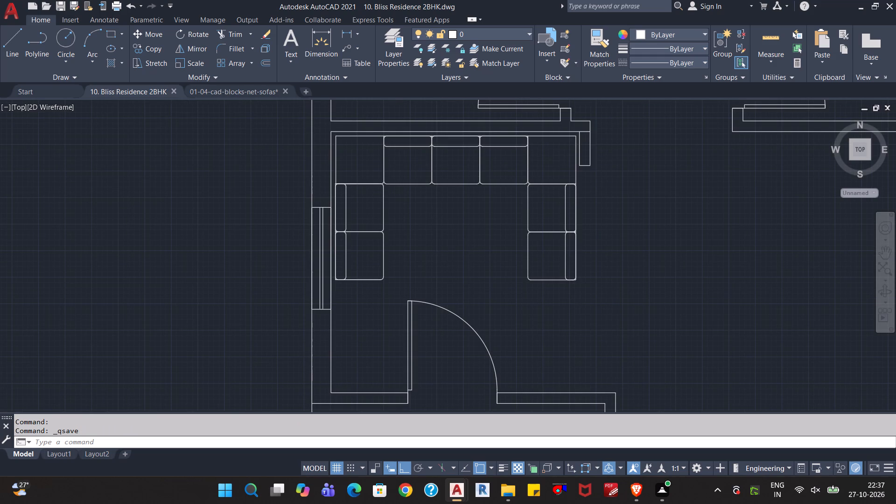
pyautogui.scroll(-2, 468, 265)
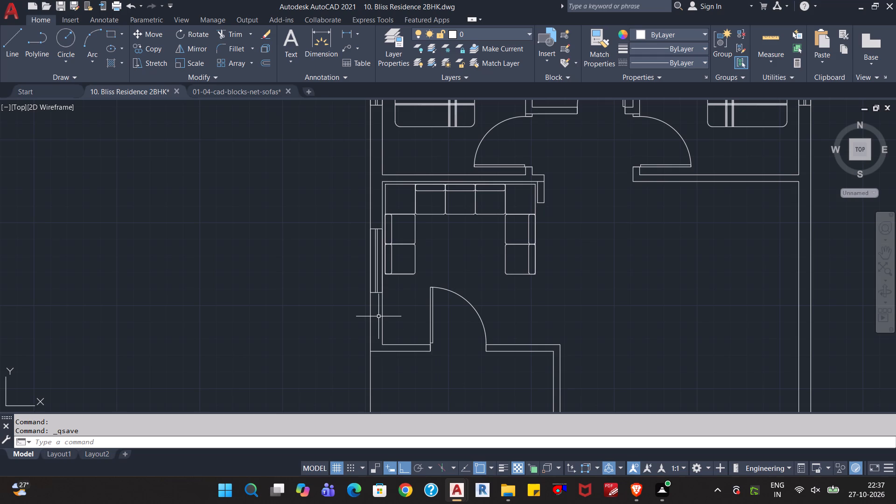
pyautogui.scroll(1, 416, 288)
pyautogui.scroll(-2, 427, 283)
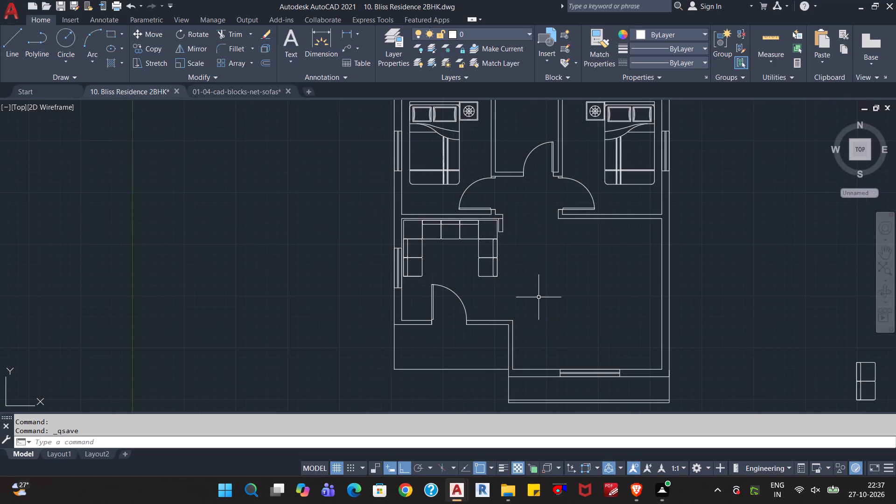
pyautogui.moveTo(546, 297); pyautogui.dragTo(536, 353, button='middle')
pyautogui.scroll(1, 540, 325)
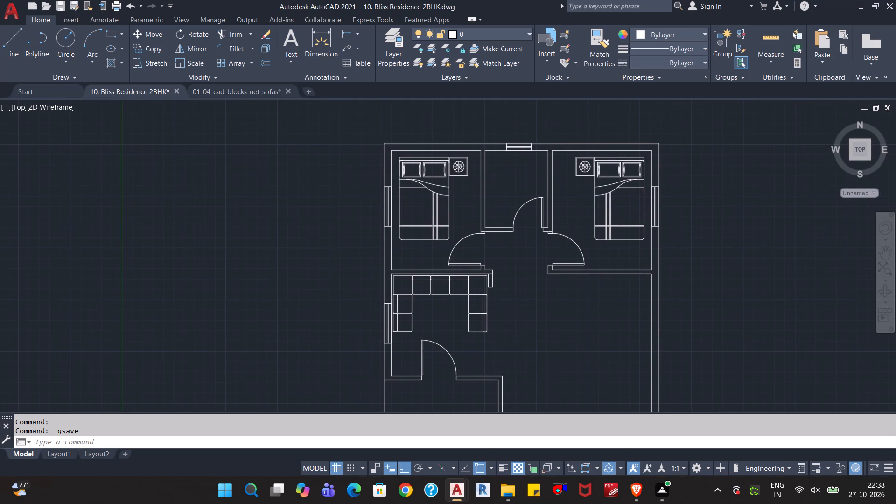
pyautogui.scroll(-1, 540, 325)
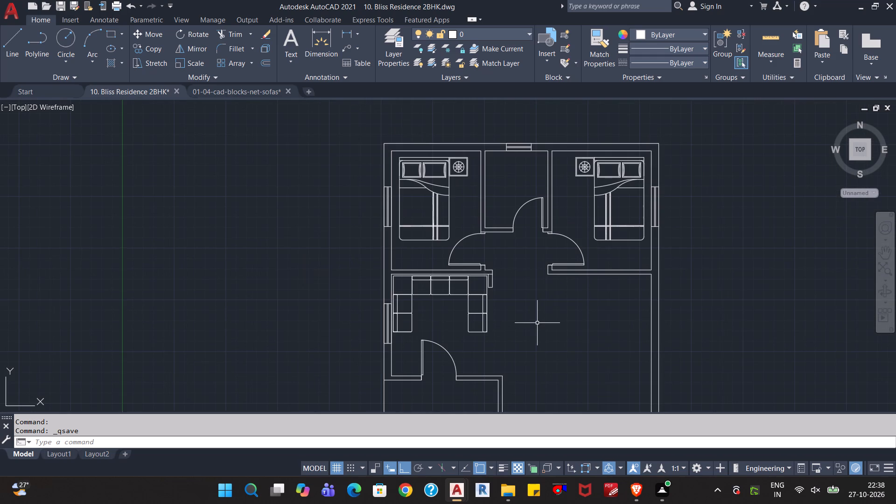
pyautogui.hotkey('ctrl', 's')
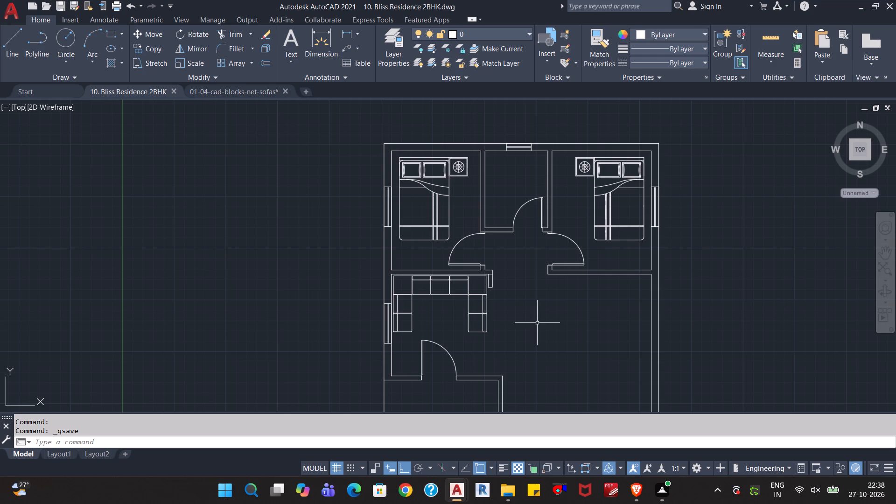
# Gauge the horizontal space between the two facing sofa sides with a temporary dimension.
pyautogui.scroll(2, 551, 308)
pyautogui.moveTo(521, 329); pyautogui.dragTo(518, 277, button='middle')
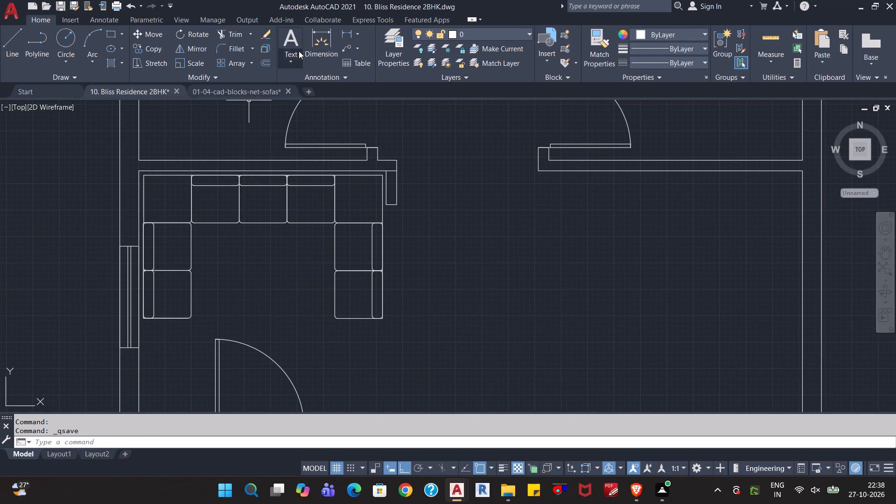
pyautogui.click(319, 43)
pyautogui.click(216, 219)
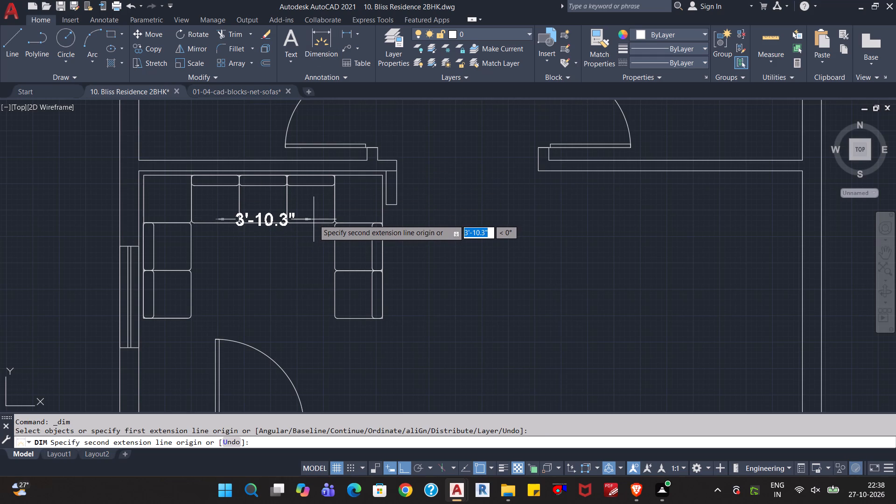
pyautogui.scroll(2, 314, 219)
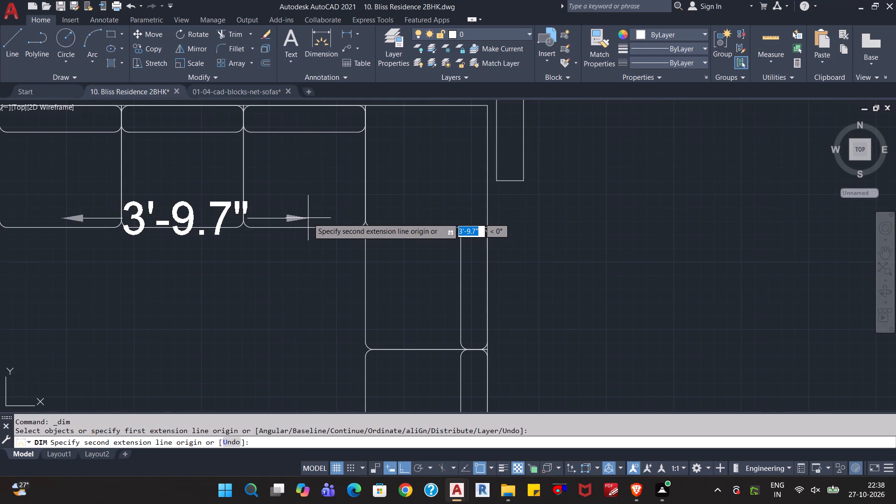
pyautogui.press('Escape')
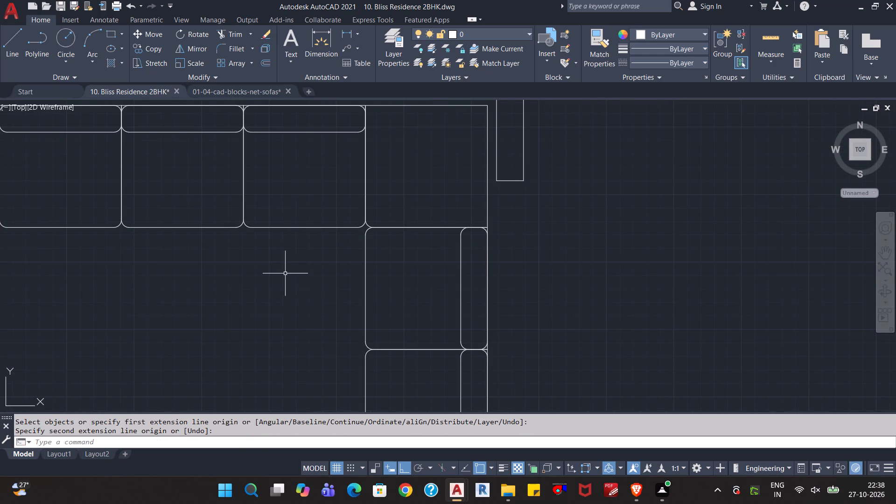
# Draw a 3'10" by 1'6" rectangle in the open space between the facing sofas.
pyautogui.moveTo(285, 274); pyautogui.dragTo(406, 180, button='middle')
pyautogui.write('rec')
pyautogui.press('Return')
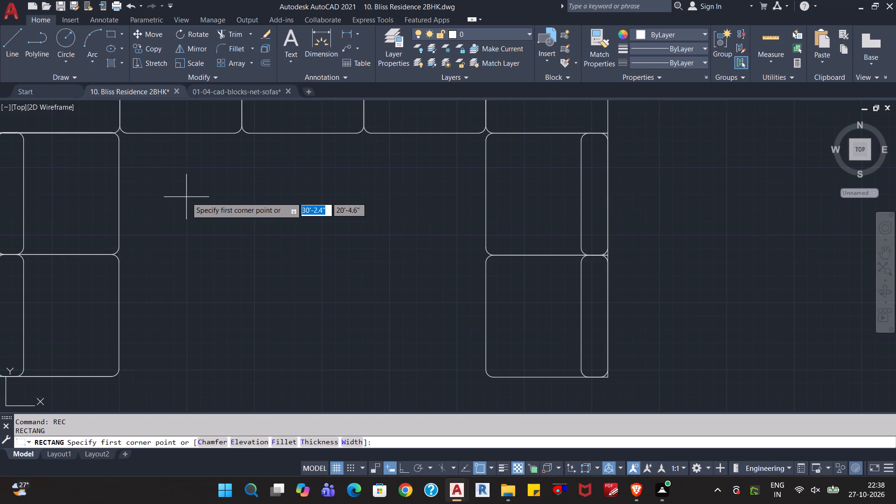
pyautogui.click(188, 194)
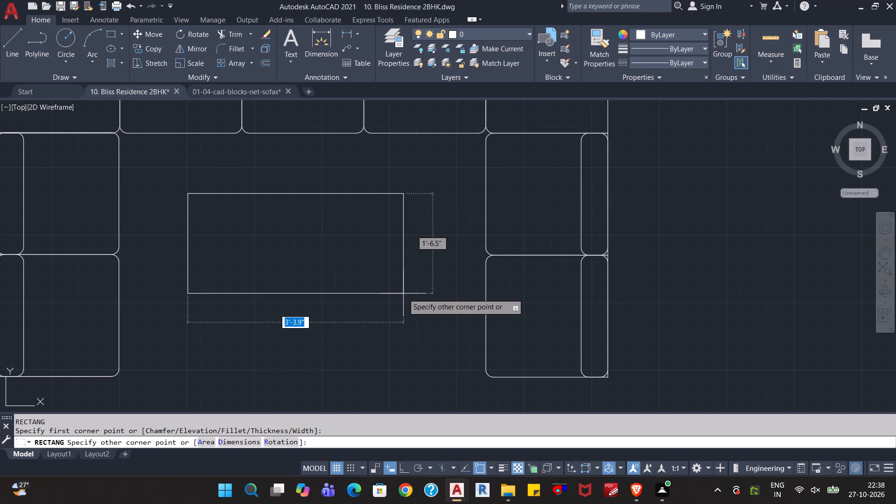
pyautogui.press('d')
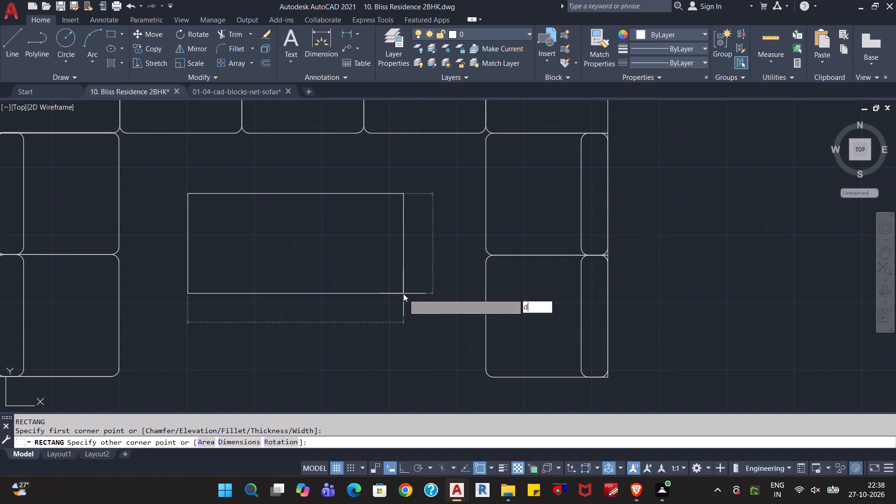
pyautogui.press('Return')
pyautogui.press('3')
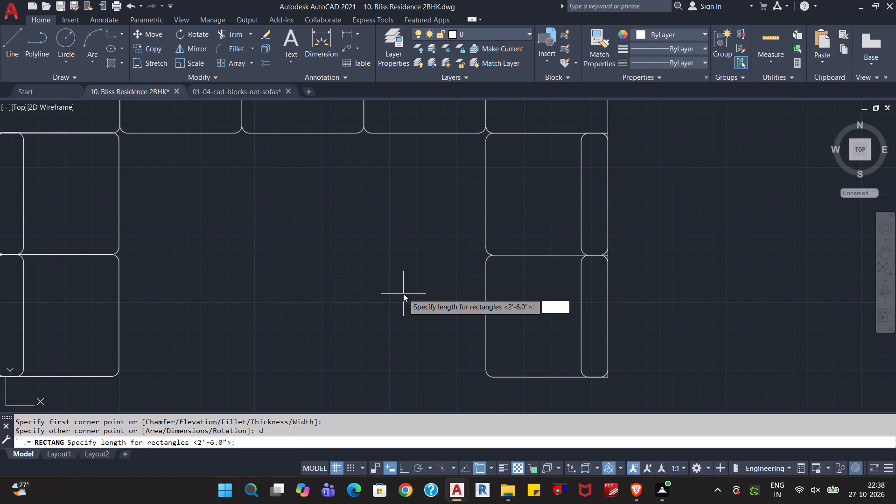
pyautogui.write('\'10"')
pyautogui.press('Return')
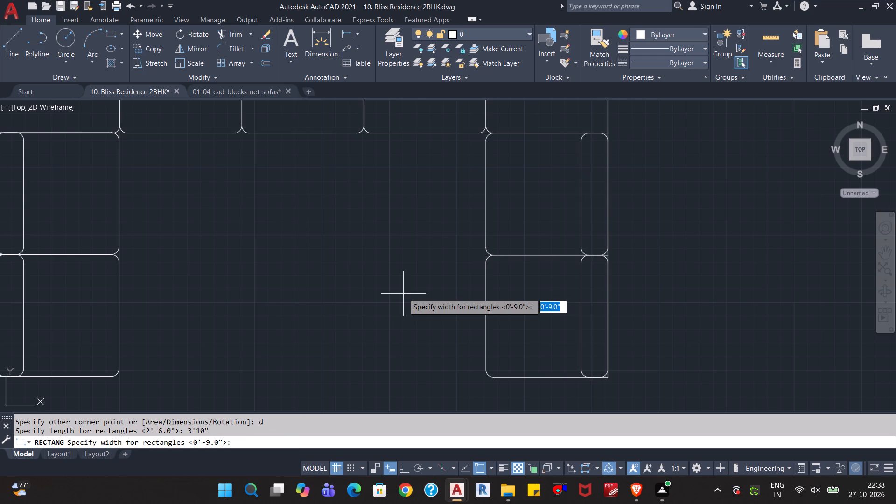
pyautogui.press('1')
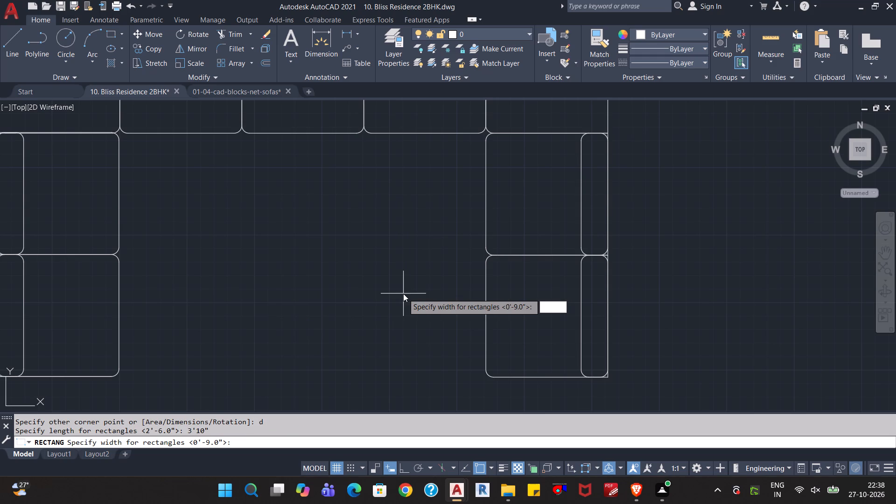
pyautogui.press("'")
pyautogui.write('6"')
pyautogui.press('Return')
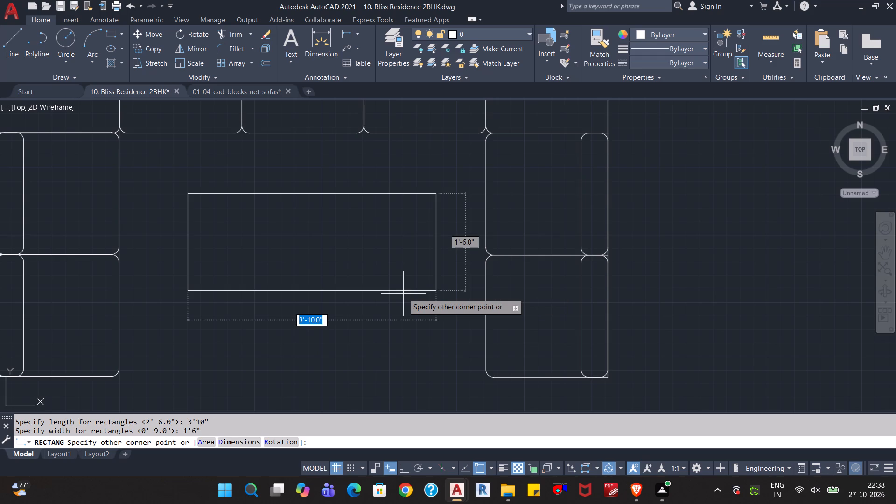
pyautogui.click(395, 339)
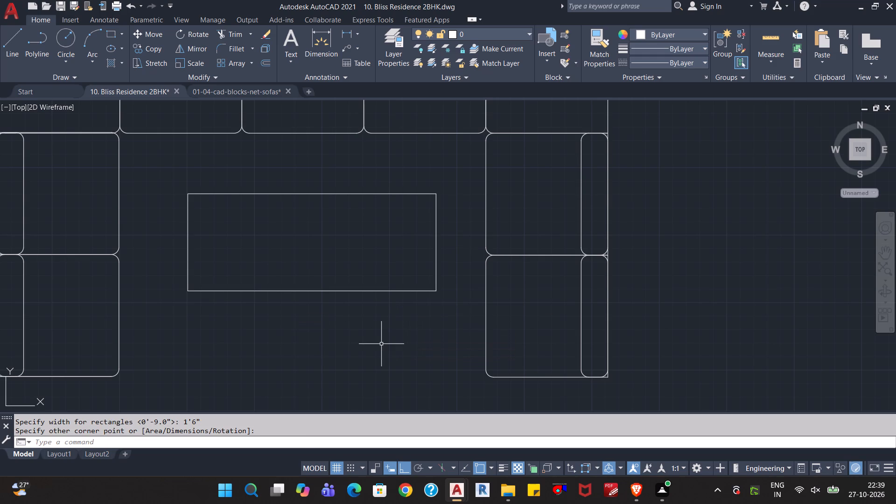
pyautogui.press('Escape')
pyautogui.press('Escape')
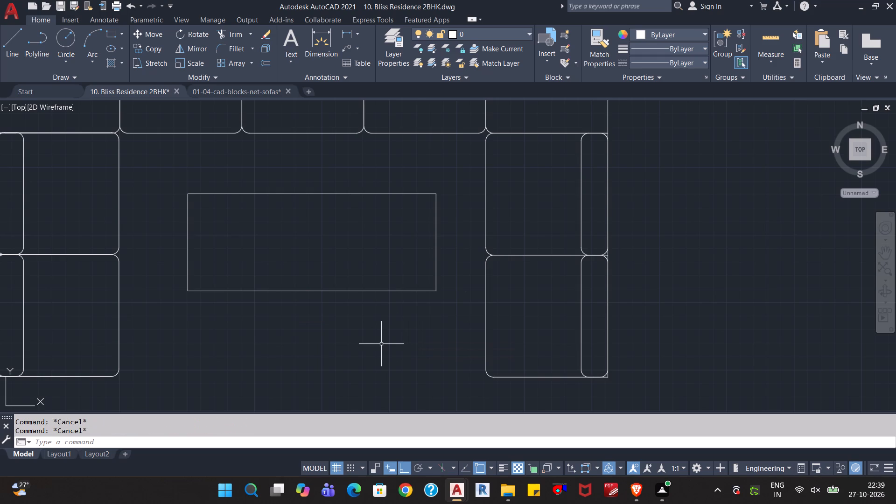
# Offset the table rectangle between the facing sofas inward by about 1", using the Through option.
pyautogui.press('o')
pyautogui.press('Return')
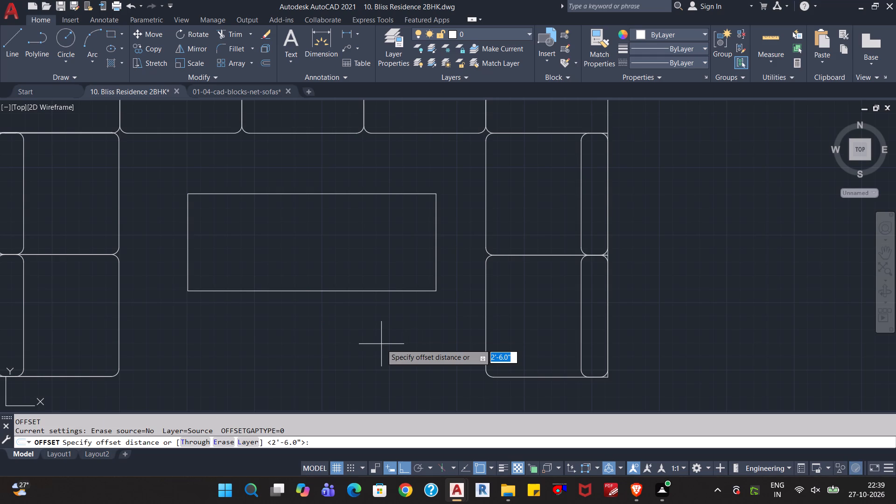
pyautogui.press('t')
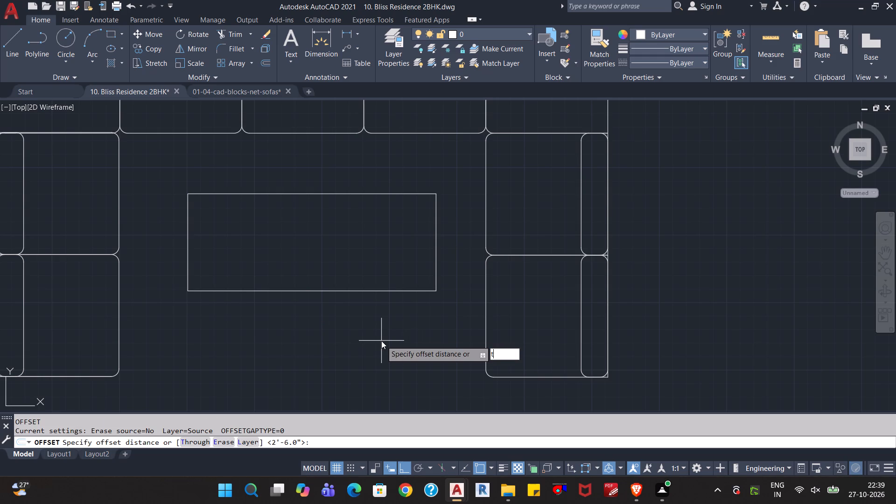
pyautogui.press('Return')
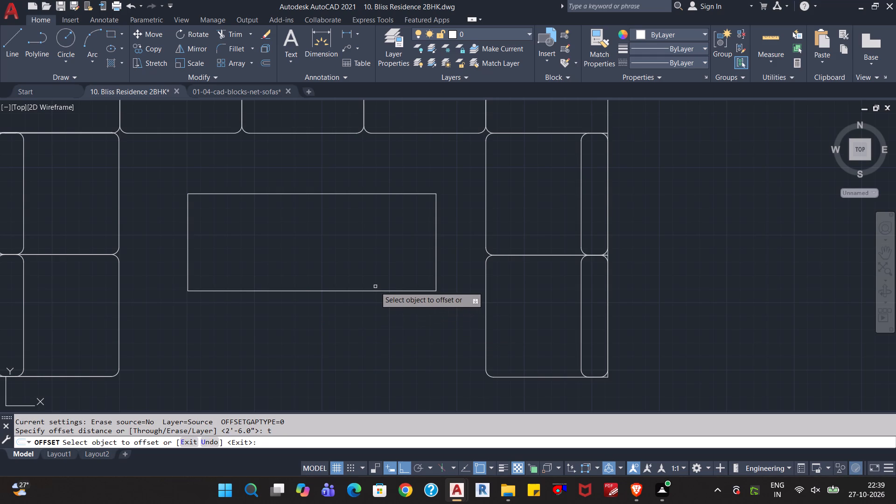
pyautogui.click(372, 292)
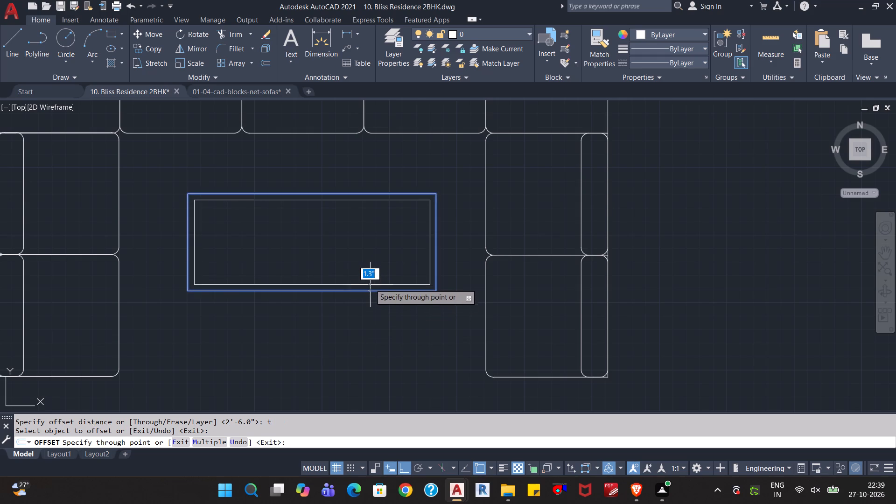
pyautogui.scroll(2, 369, 286)
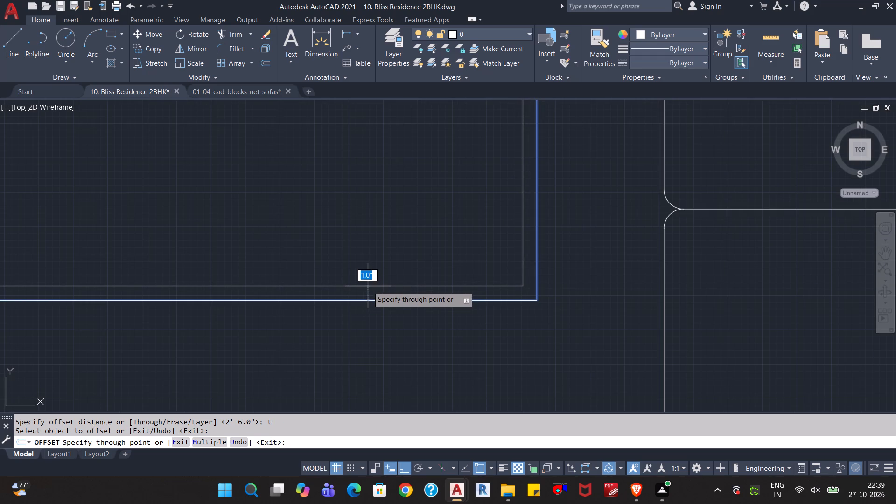
pyautogui.click(368, 286)
pyautogui.scroll(-2, 357, 332)
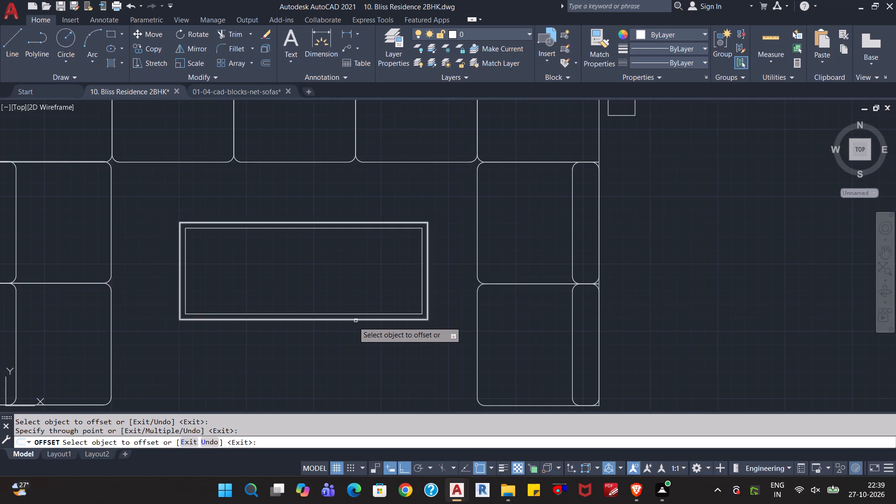
pyautogui.scroll(-2, 341, 368)
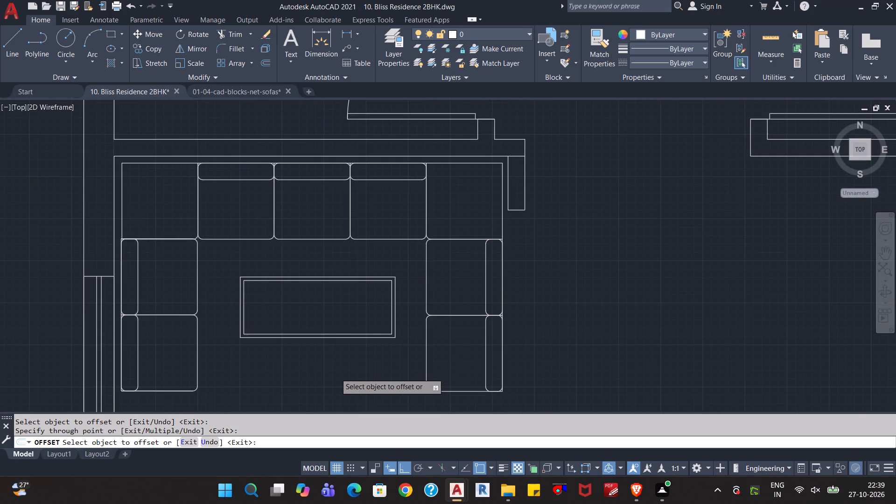
# Save the drawing with the double-outlined table.
pyautogui.hotkey('ctrl', 's')
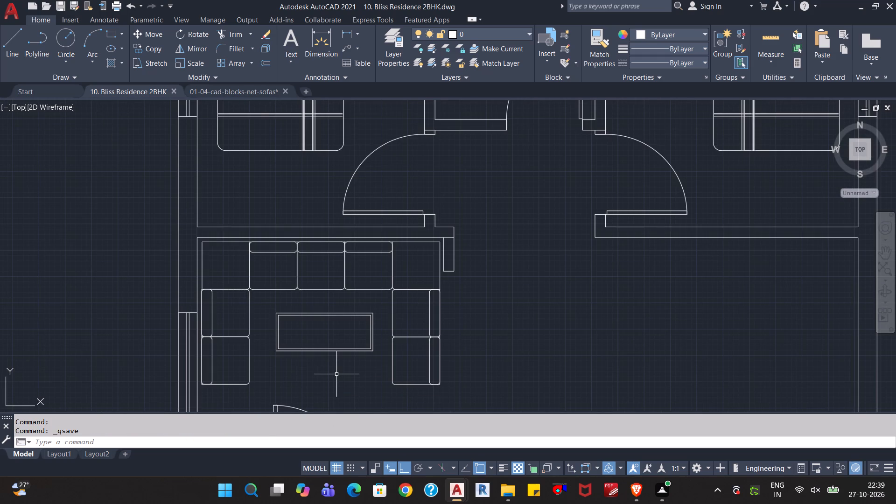
# Offset the south face of the east bedroom's lower wall 2'6" southward into the room opposite the sofas.
pyautogui.scroll(-1, 336, 375)
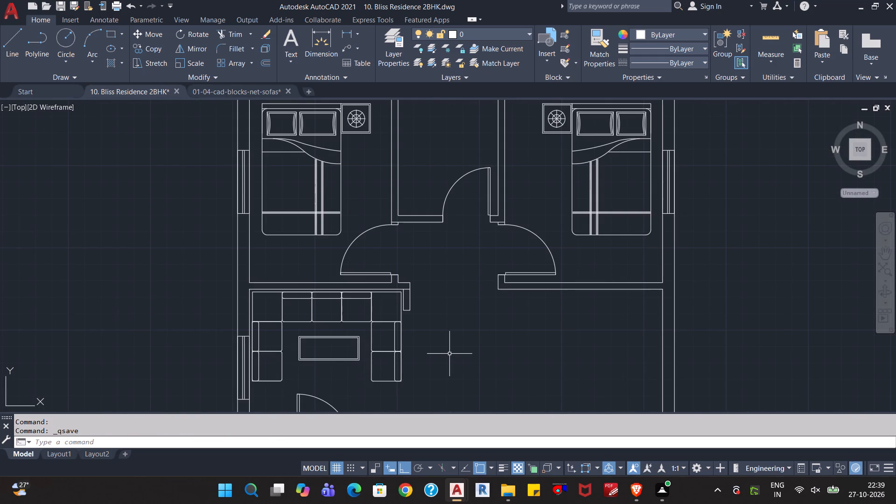
pyautogui.moveTo(466, 346); pyautogui.dragTo(431, 236, button='middle')
pyautogui.scroll(-1, 446, 246)
pyautogui.moveTo(469, 277); pyautogui.dragTo(454, 272, button='middle')
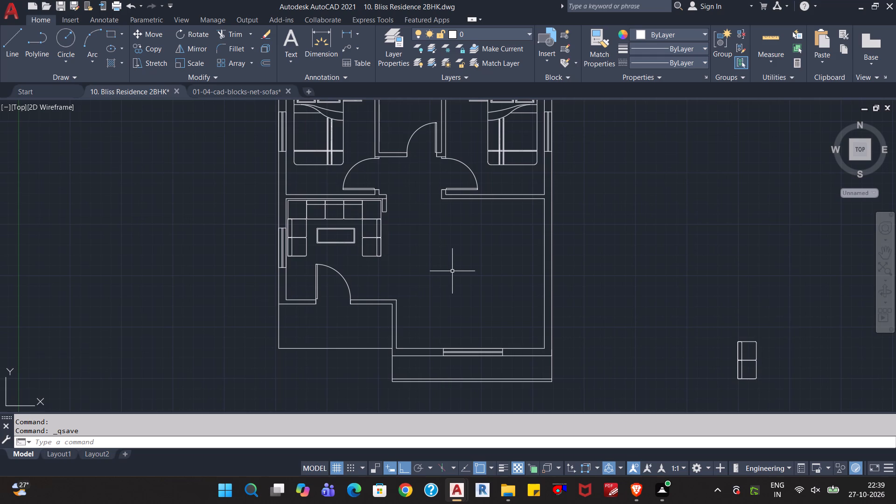
pyautogui.press('o')
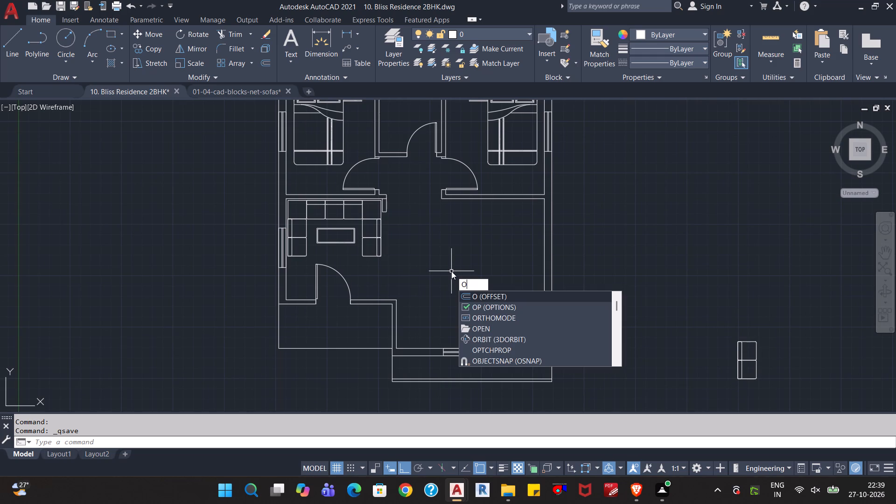
pyautogui.press('Return')
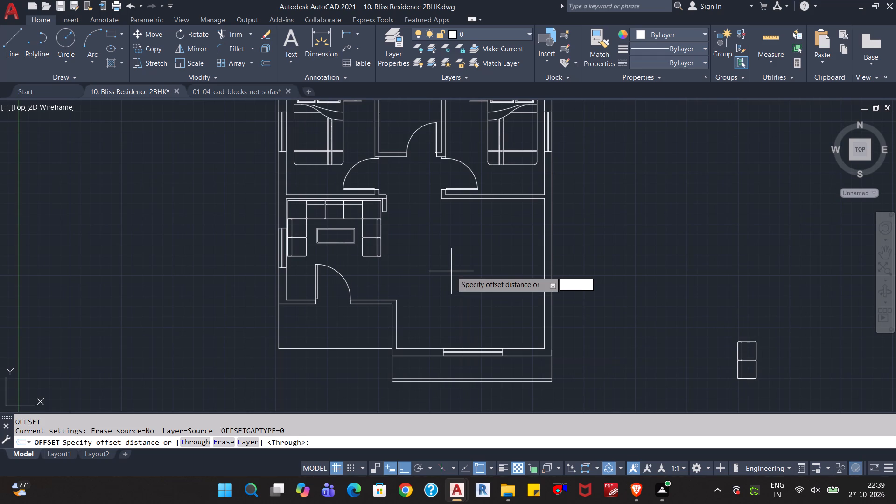
pyautogui.scroll(2, 505, 204)
pyautogui.press('Return')
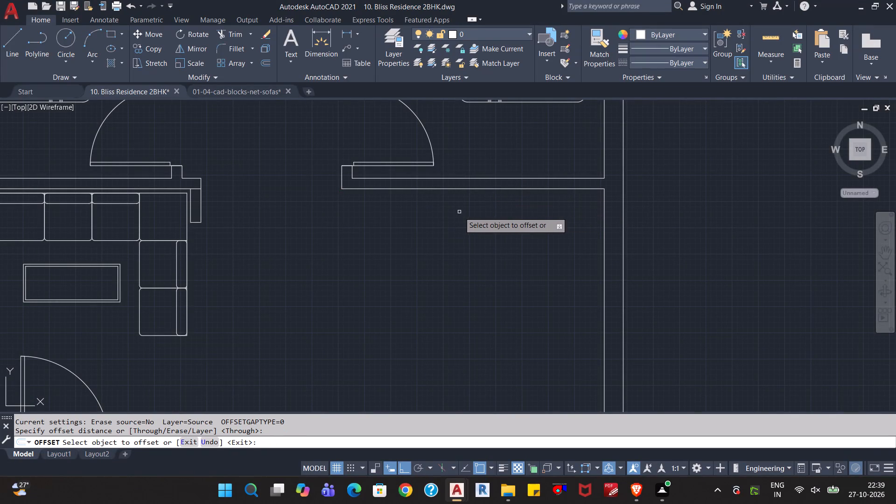
pyautogui.click(469, 189)
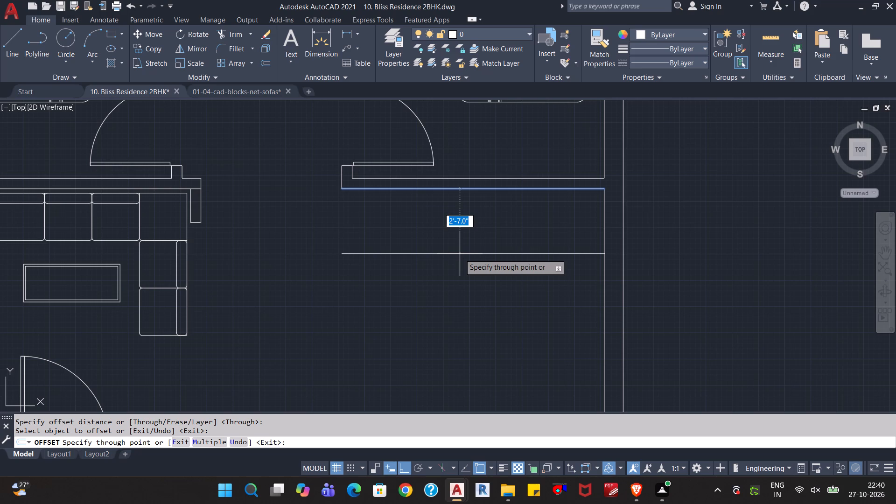
pyautogui.write("2'")
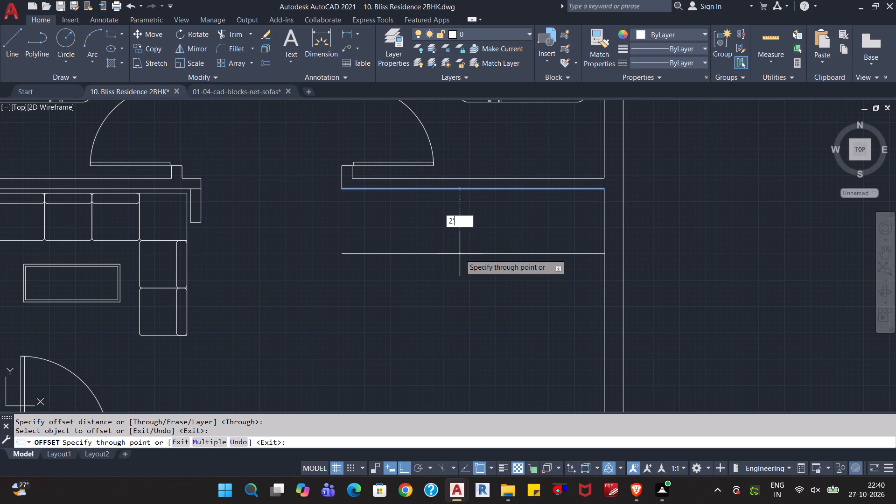
pyautogui.write('6"')
pyautogui.press('Return')
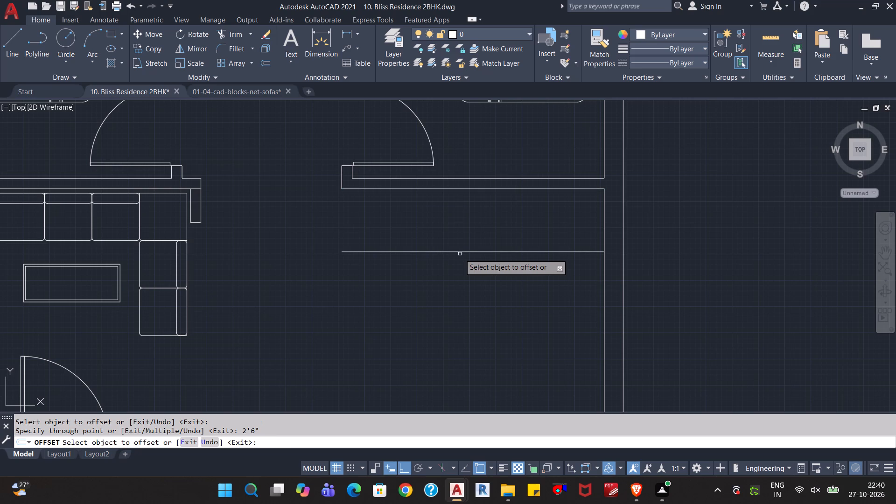
# Offset the same room's inner east wall line 3' westward into the room.
pyautogui.moveTo(487, 305); pyautogui.dragTo(476, 272, button='middle')
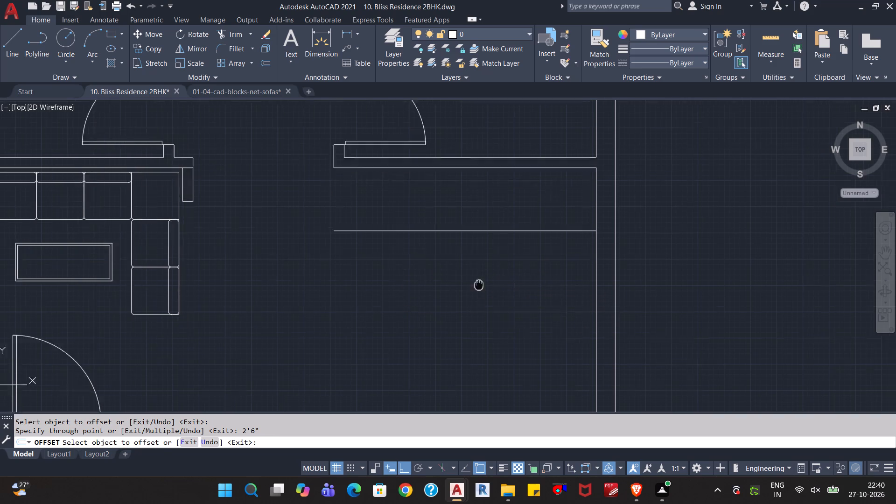
pyautogui.moveTo(476, 272); pyautogui.dragTo(441, 140, button='middle')
pyautogui.scroll(-1, 456, 161)
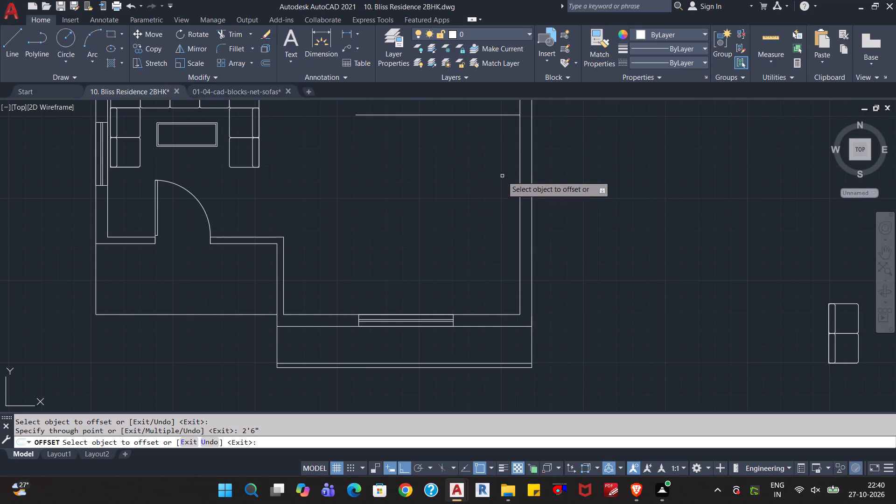
pyautogui.click(519, 169)
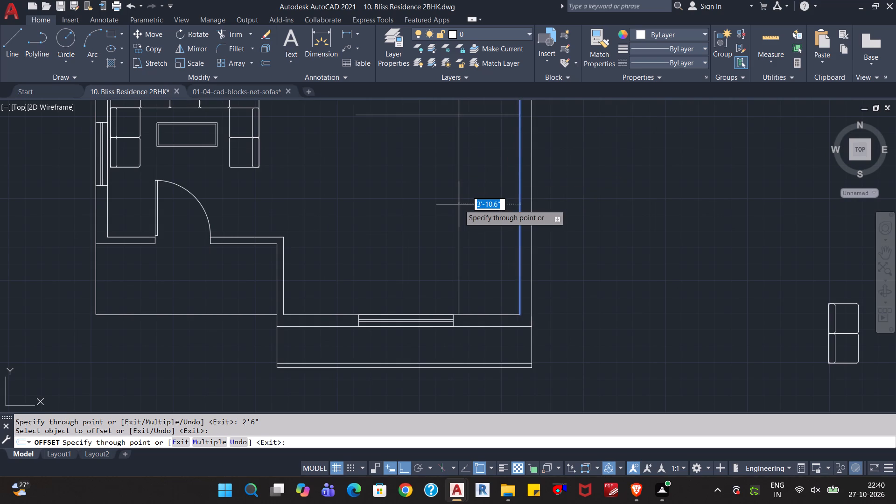
pyautogui.write("3'")
pyautogui.press('Return')
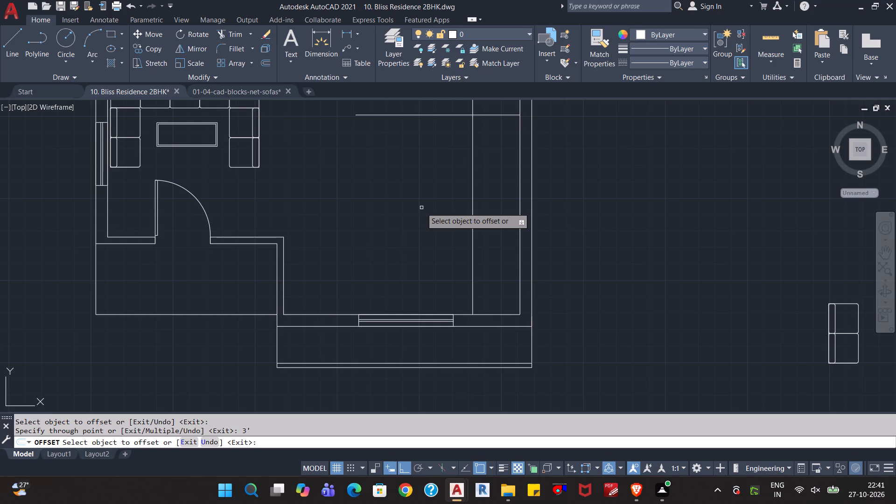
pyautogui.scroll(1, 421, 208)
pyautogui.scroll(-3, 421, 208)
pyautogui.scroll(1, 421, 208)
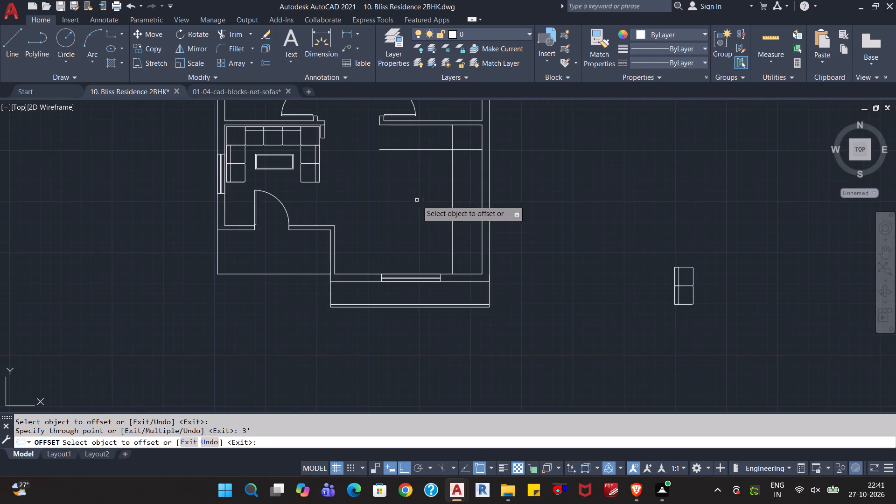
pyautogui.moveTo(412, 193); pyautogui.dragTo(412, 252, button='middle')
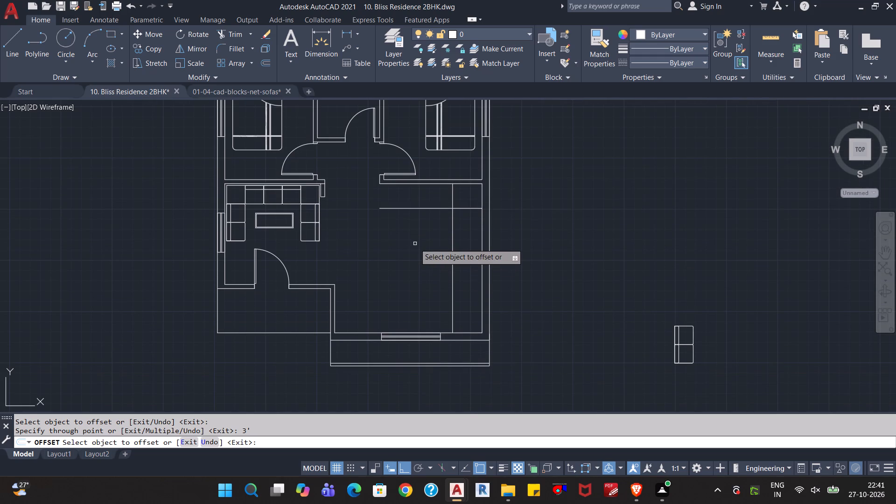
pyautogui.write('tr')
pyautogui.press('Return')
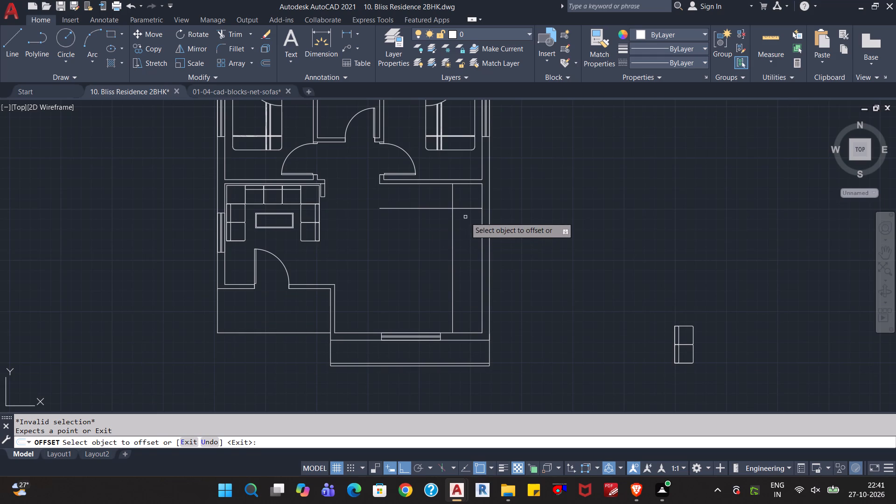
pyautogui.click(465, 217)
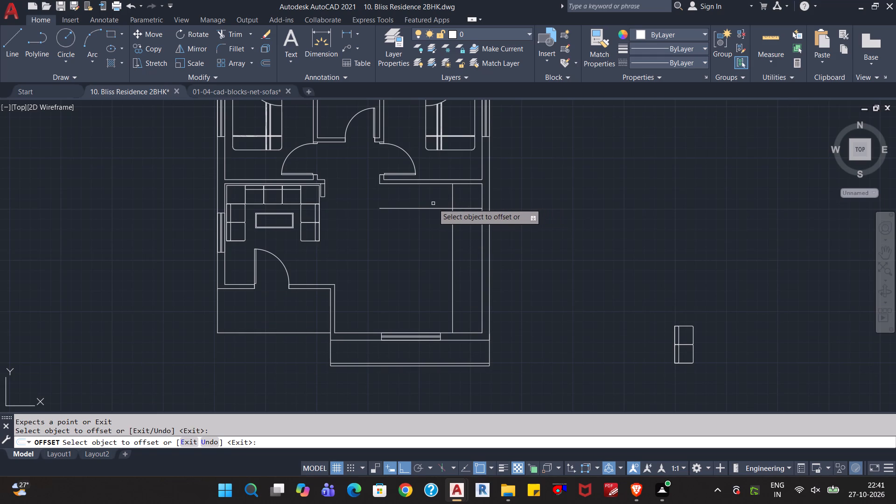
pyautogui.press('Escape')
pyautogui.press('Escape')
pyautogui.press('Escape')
# Trim the overlapping ends of the two offset lines at their northeast crossing so they form an L-shaped corner.
pyautogui.write('tr')
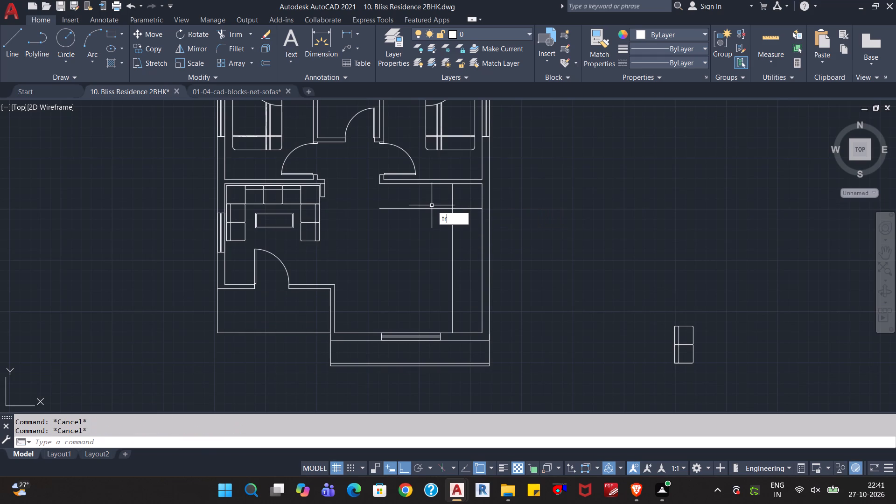
pyautogui.press('Return')
pyautogui.click(435, 200)
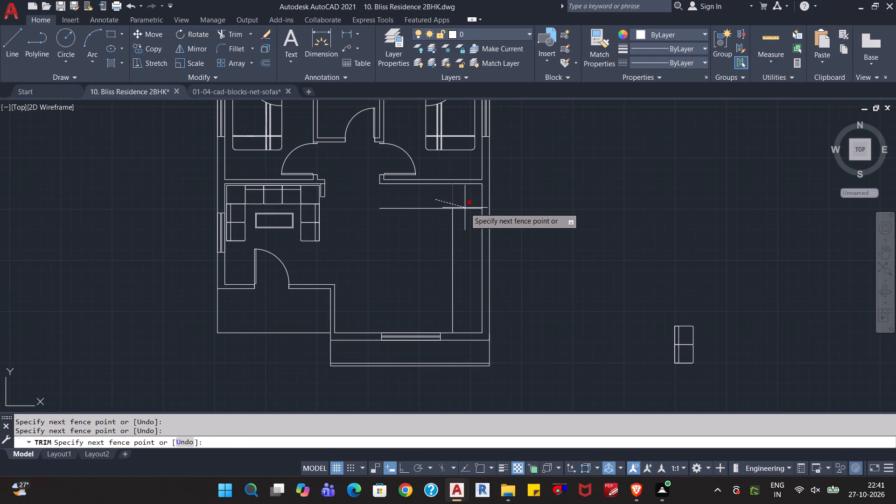
pyautogui.click(474, 210)
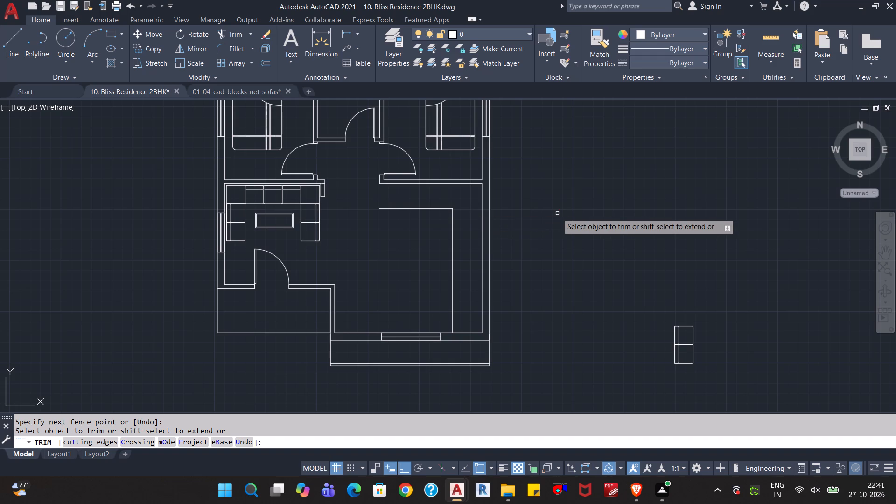
pyautogui.hotkey('ctrl', 'x')
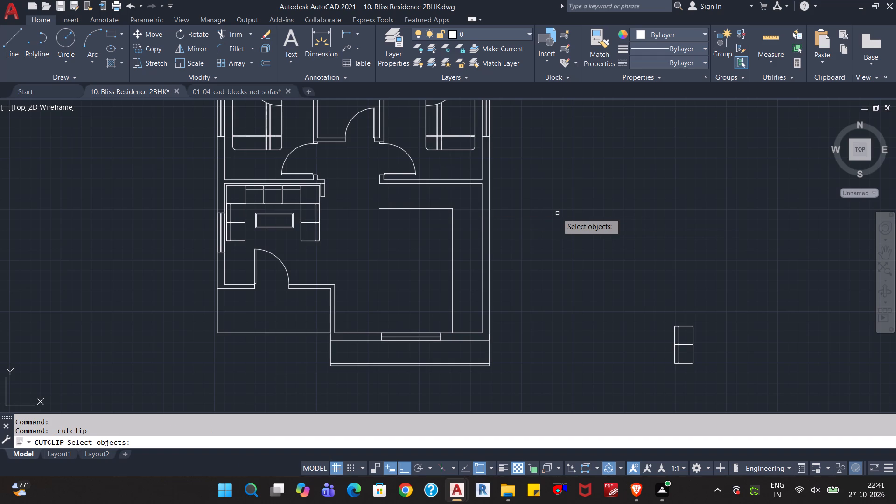
pyautogui.press('Escape')
pyautogui.press('Escape')
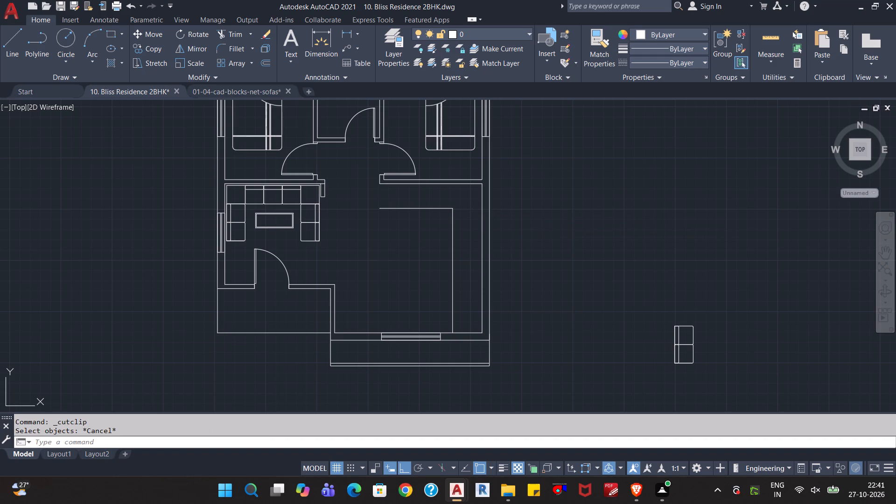
# Save the drawing with the trimmed L-shaped outline.
pyautogui.hotkey('ctrl', 's')
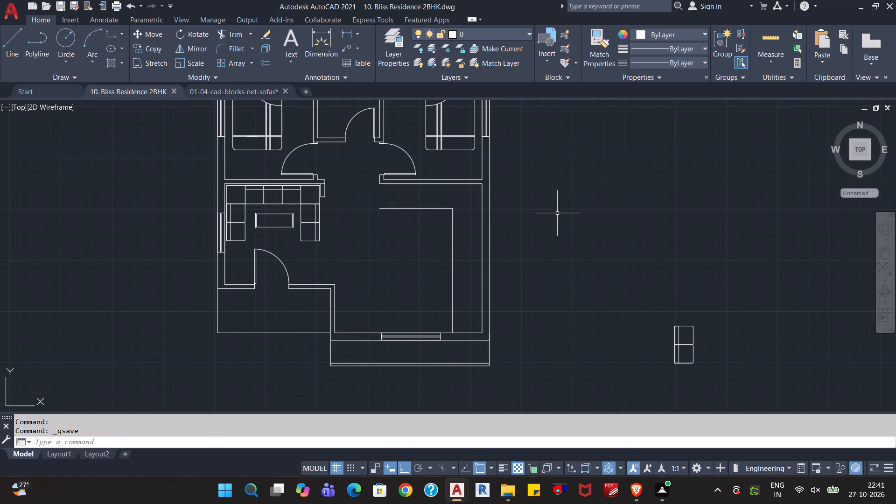
# Draw a 2'6" vertical line closing the L-shaped outline's west end, from the horizontal offset line's endpoint up to the wall corner.
pyautogui.scroll(3, 425, 234)
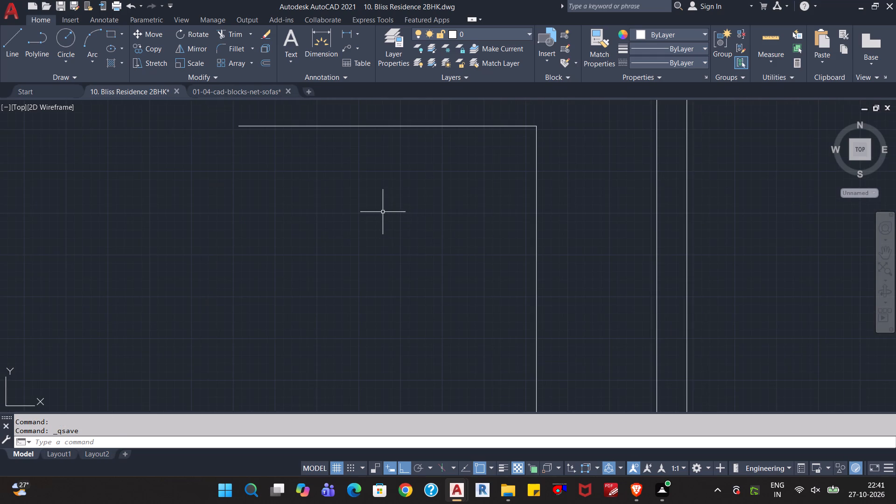
pyautogui.moveTo(383, 212); pyautogui.dragTo(422, 341, button='middle')
pyautogui.press('l')
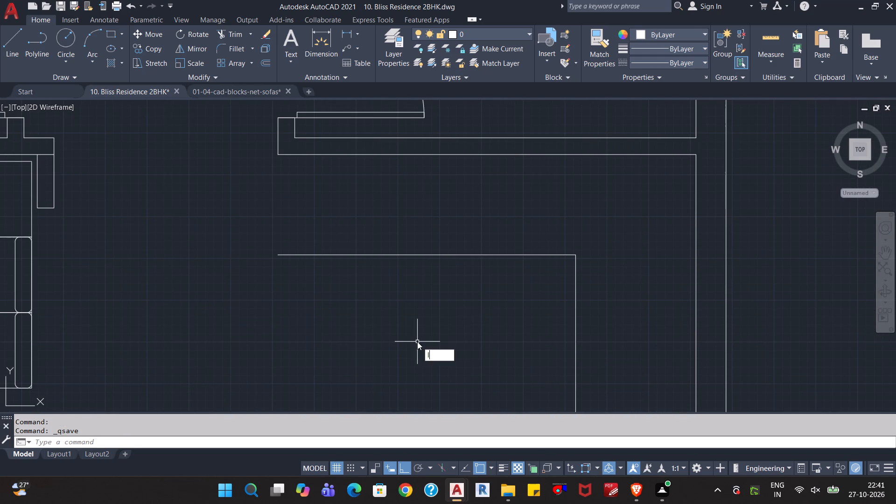
pyautogui.press('Return')
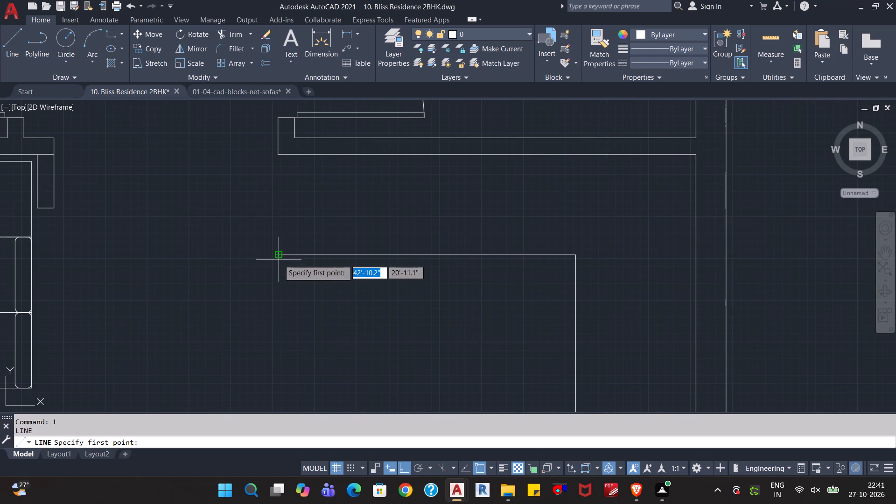
pyautogui.click(278, 259)
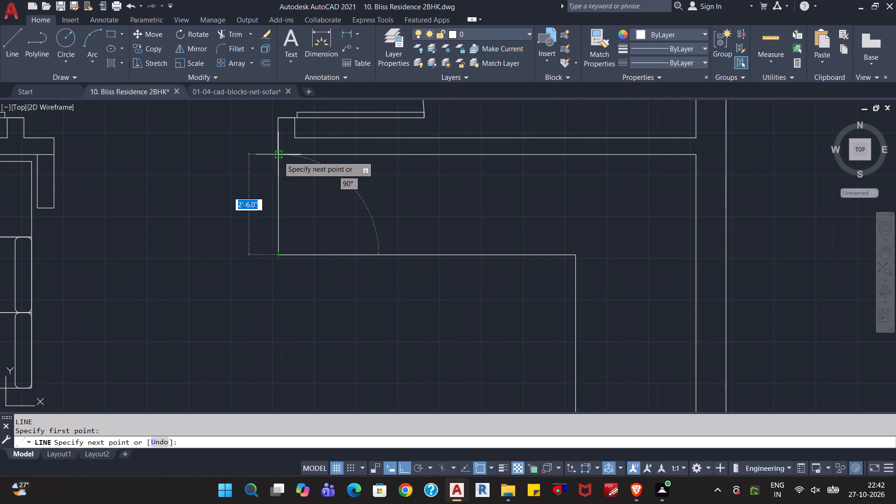
pyautogui.click(278, 154)
pyautogui.press('Escape')
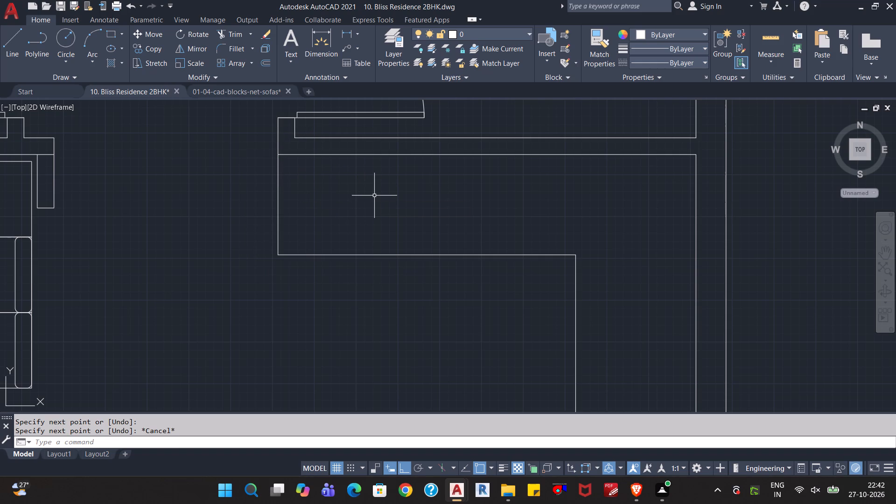
# Open the QuickCalc calculator and expand it to show the number pad.
pyautogui.scroll(-2, 374, 196)
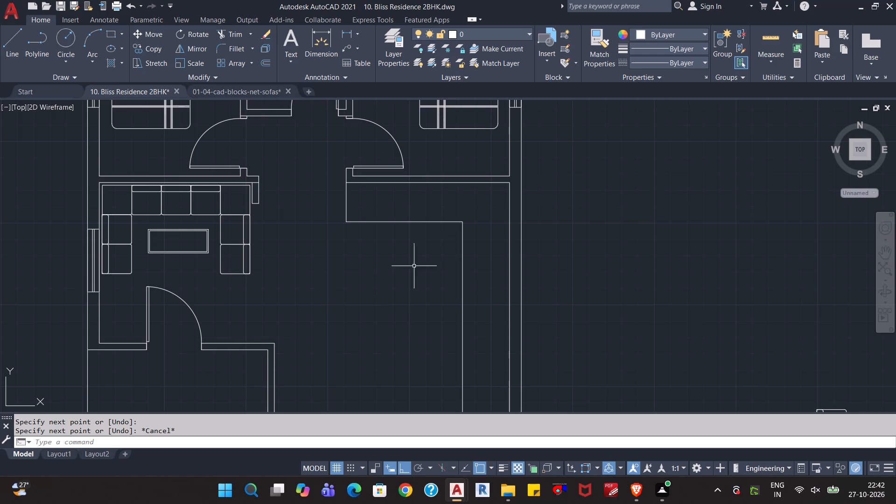
pyautogui.scroll(-1, 433, 256)
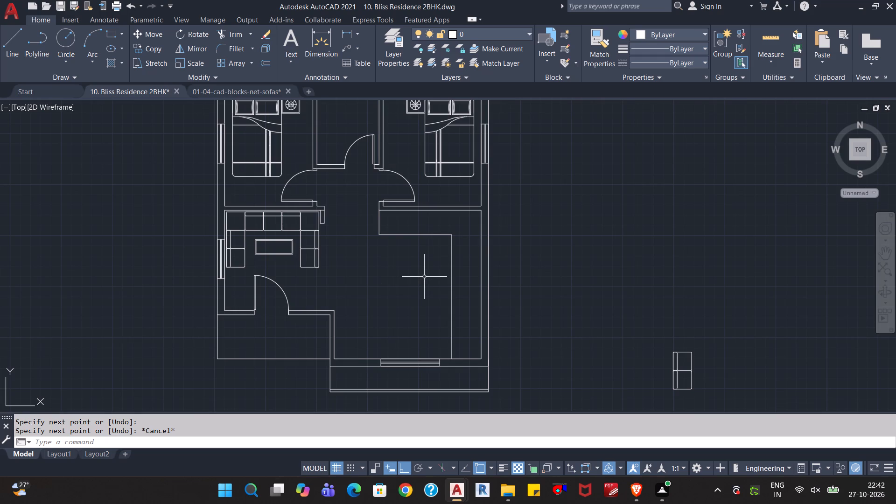
pyautogui.scroll(2, 424, 277)
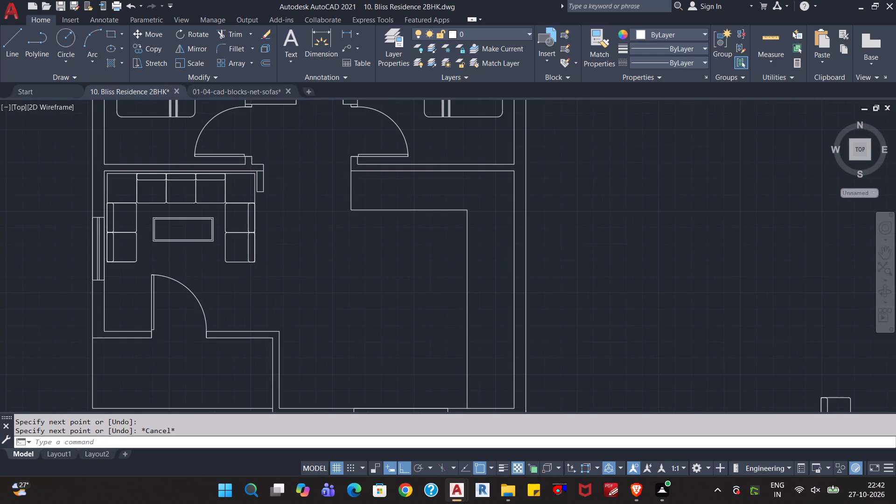
pyautogui.hotkey('ctrl', '8')
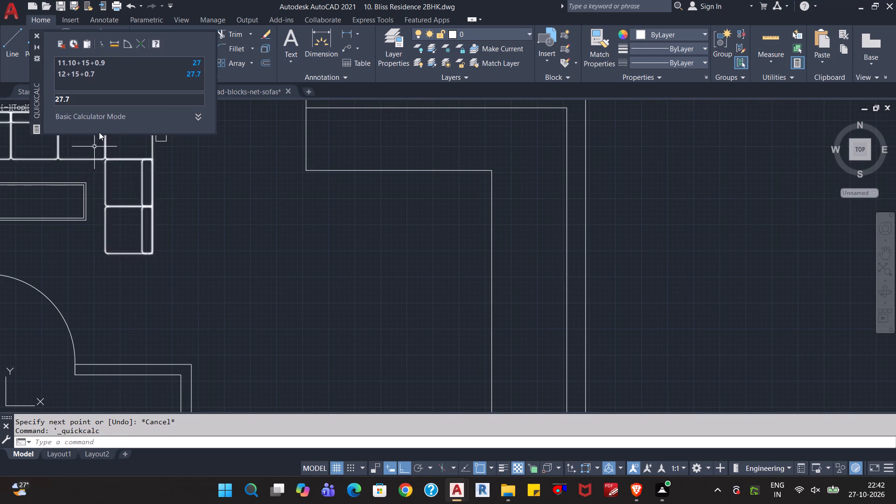
pyautogui.click(196, 118)
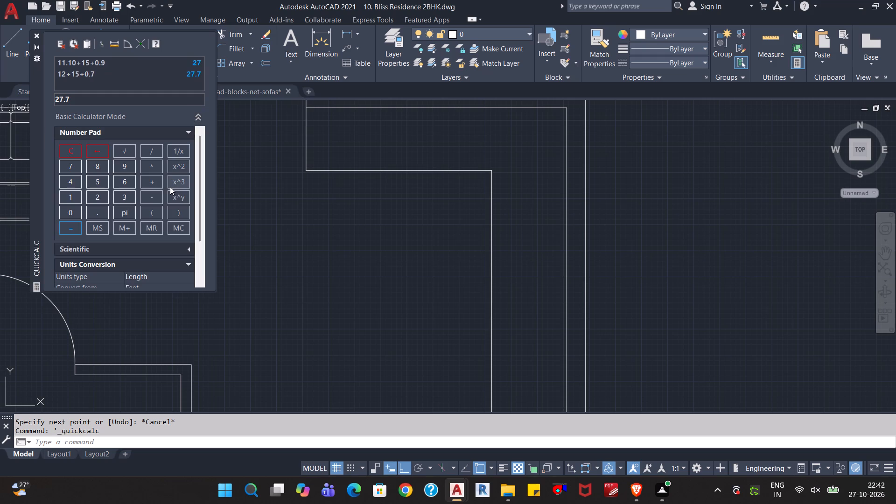
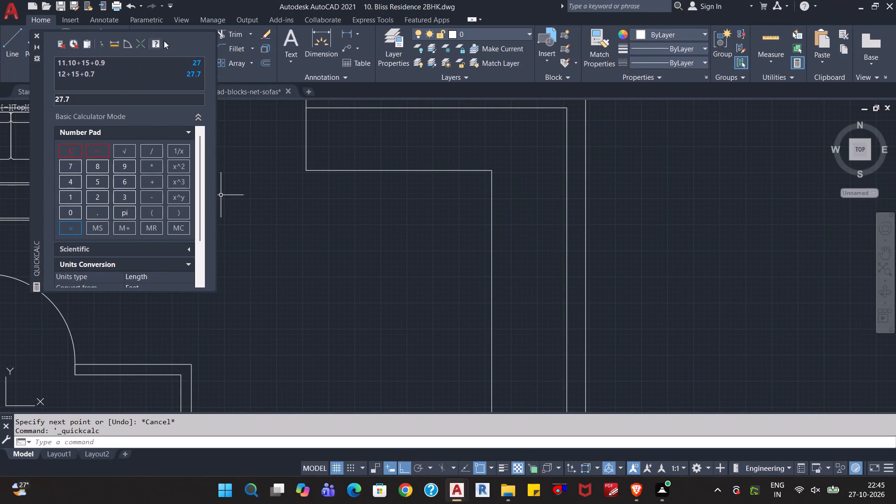
# Close the QuickCalc calculator.
pyautogui.click(38, 35)
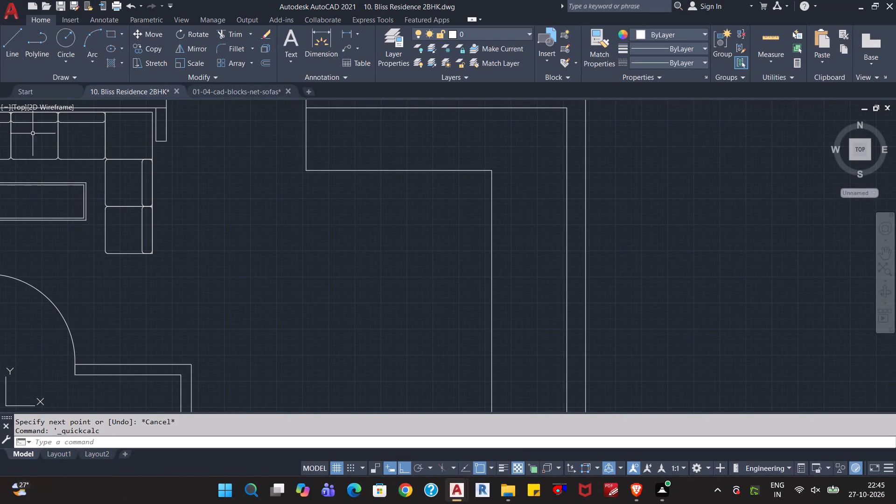
# Draw a horizontal line about 6'-4" long across the L-shaped outline's east leg and the east wall, a little north of the south wall.
pyautogui.scroll(-2, 289, 258)
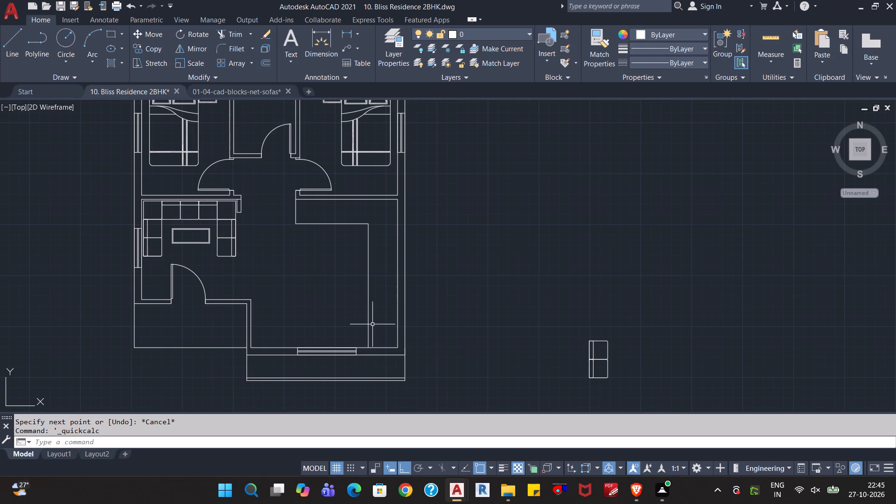
pyautogui.press('l')
pyautogui.press('Return')
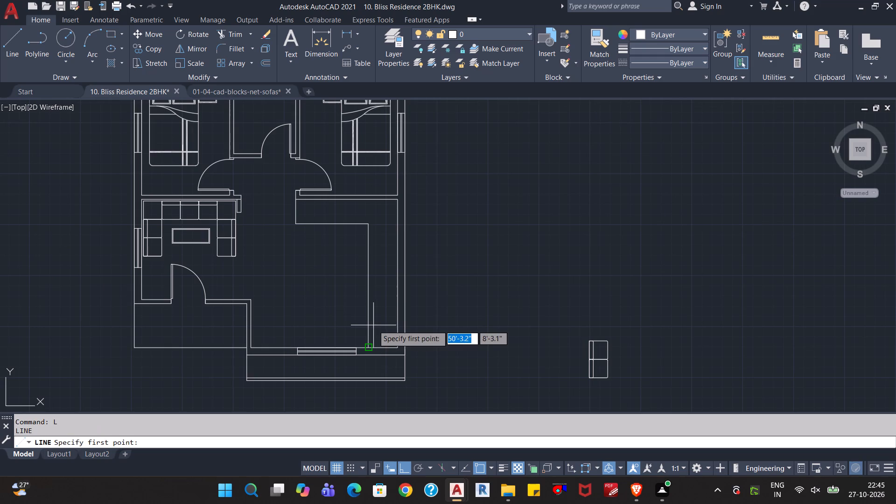
pyautogui.scroll(2, 315, 318)
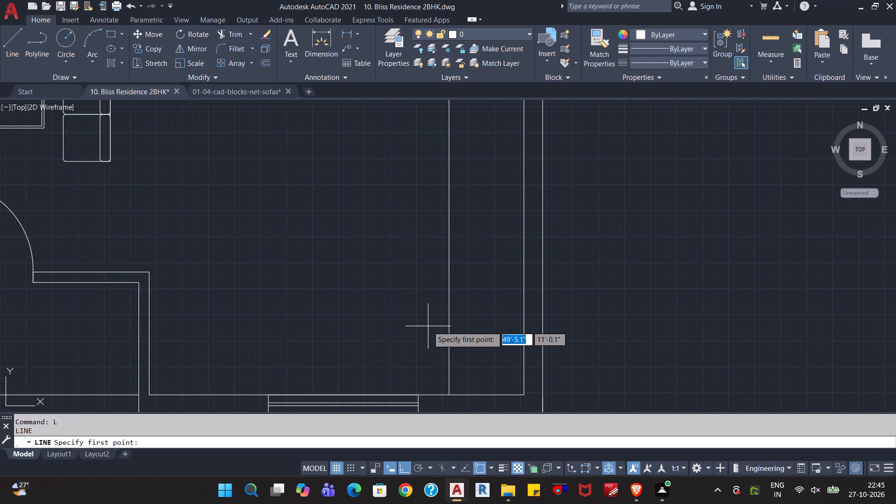
pyautogui.click(427, 326)
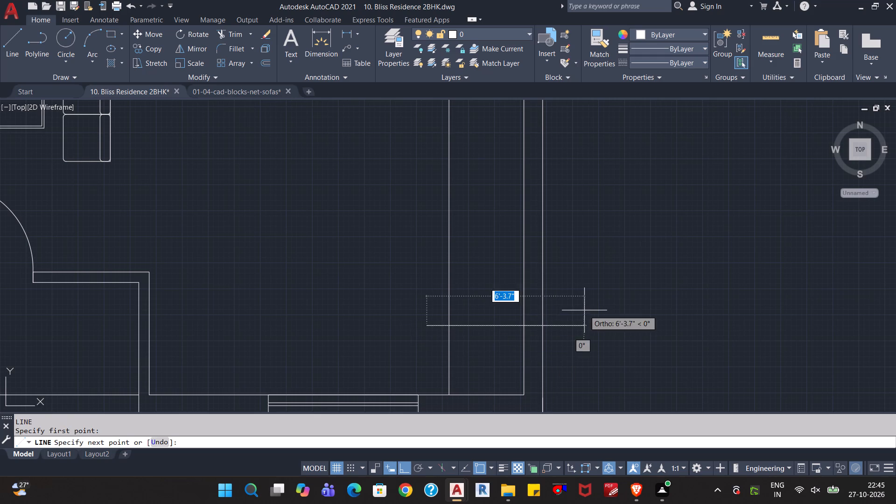
pyautogui.click(584, 310)
pyautogui.press('Escape')
# Trim the new line's overhangs and the outline's vertical line below it, closing the L-shape's south end against the inner east wall.
pyautogui.press('r')
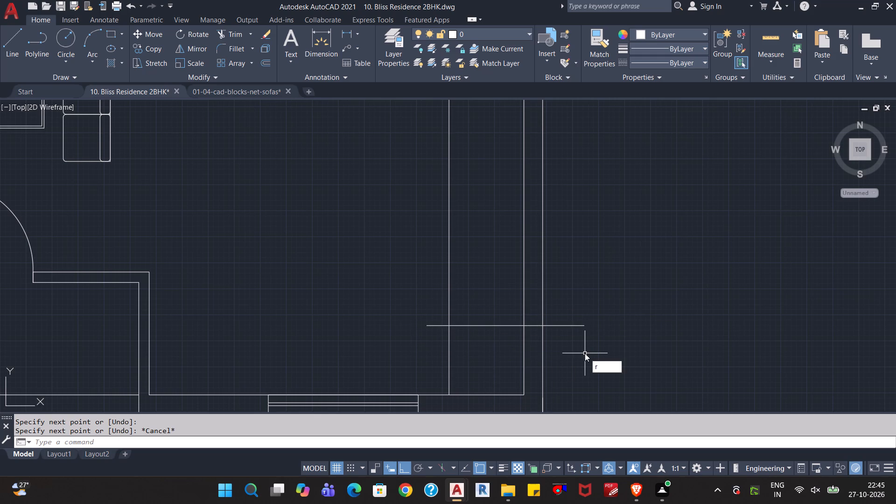
pyautogui.press('Escape')
pyautogui.write('tr')
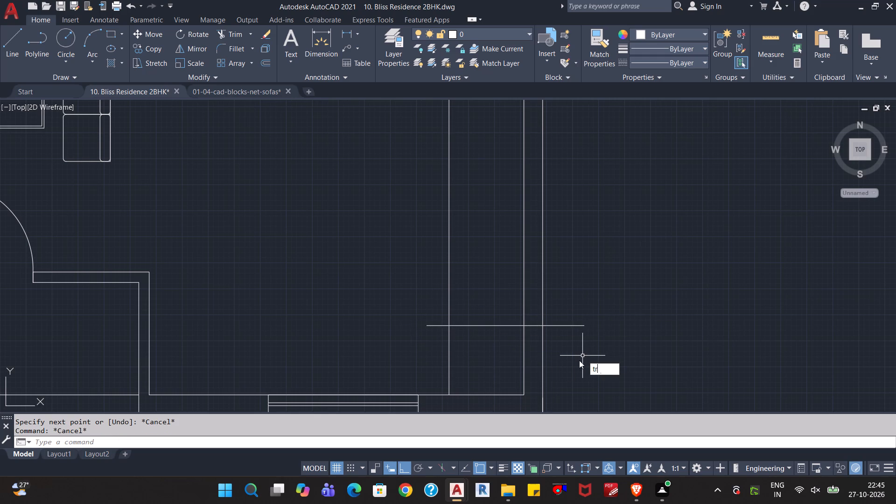
pyautogui.press('Return')
pyautogui.click(560, 324)
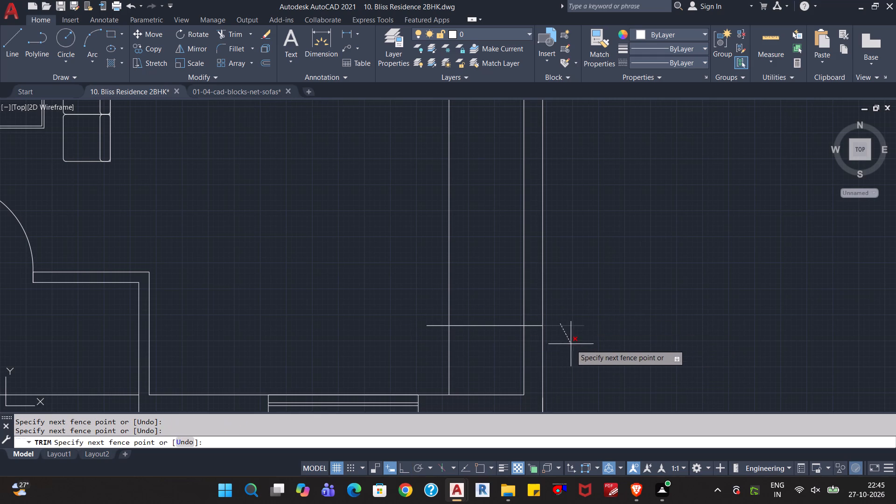
pyautogui.click(590, 368)
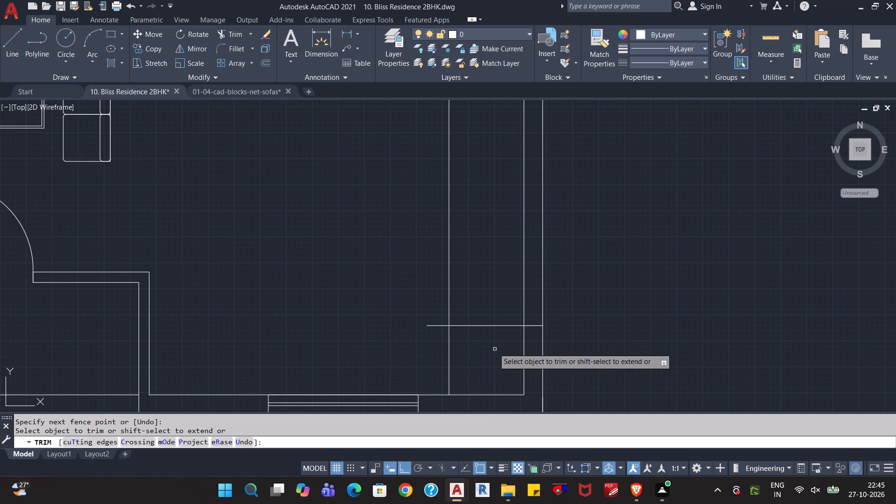
pyautogui.click(429, 327)
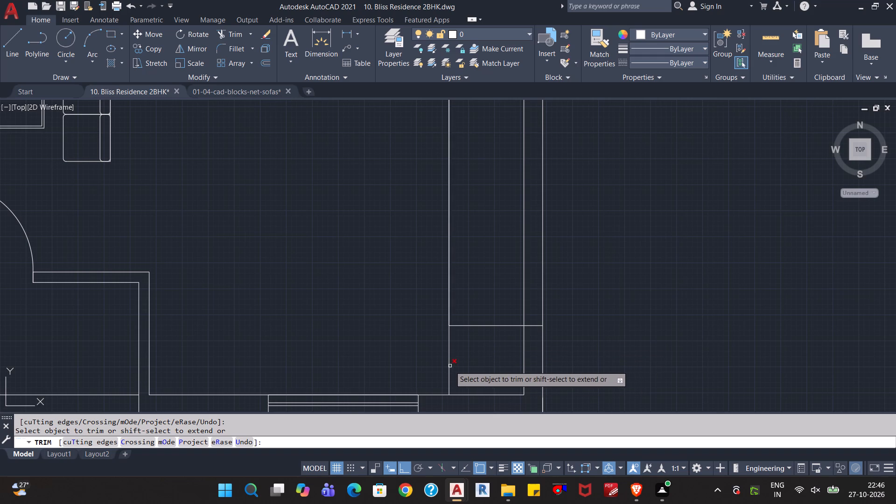
pyautogui.click(447, 367)
pyautogui.click(461, 358)
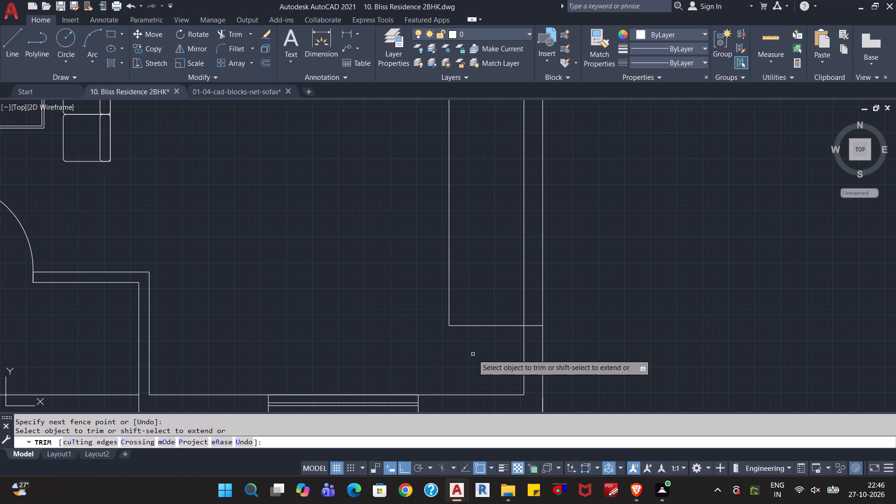
pyautogui.click(532, 326)
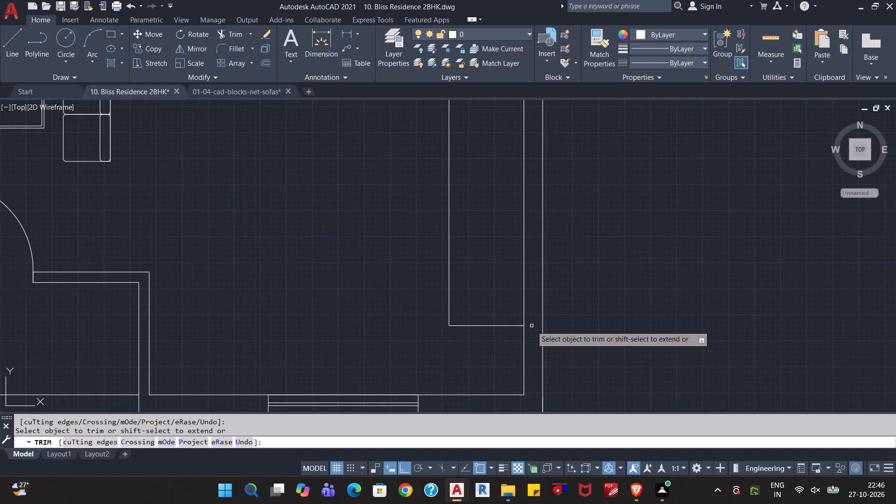
pyautogui.scroll(-2, 466, 348)
pyautogui.scroll(1, 438, 329)
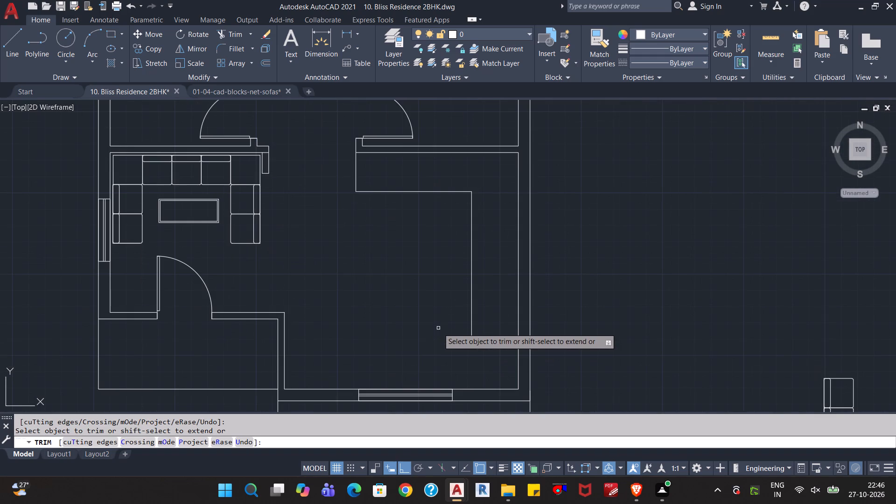
pyautogui.scroll(-1, 438, 328)
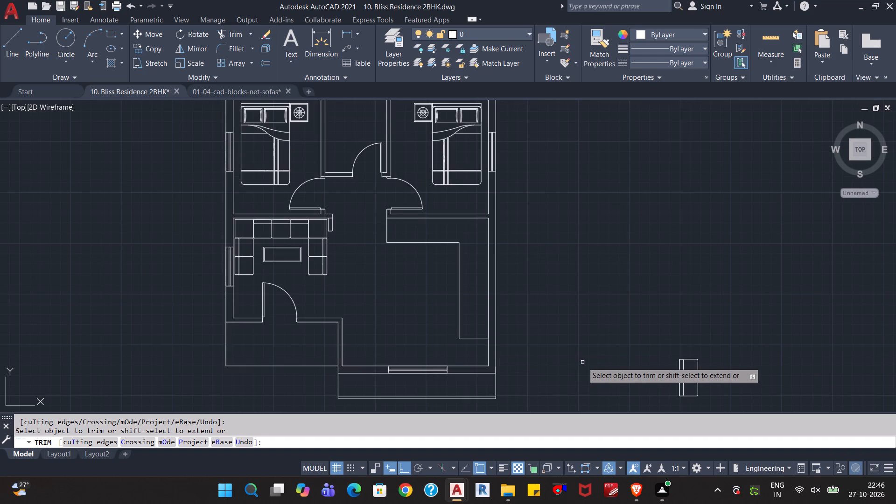
pyautogui.press('Escape')
pyautogui.press('Escape')
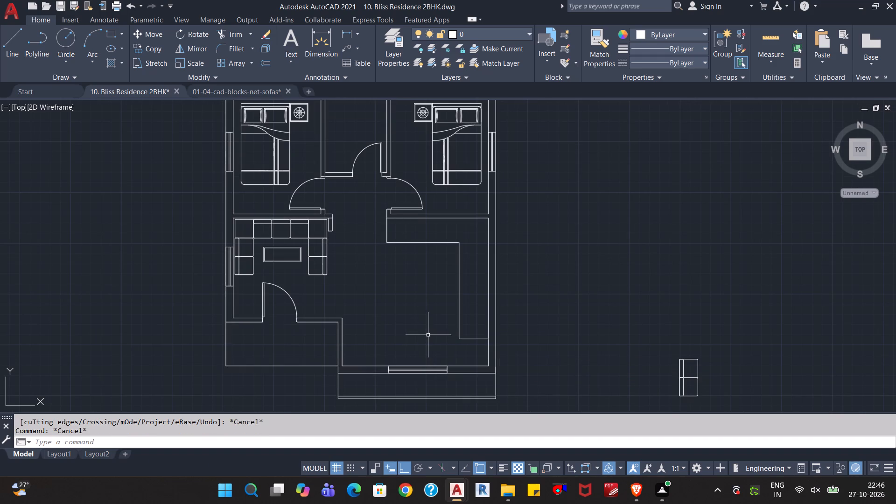
# Save the drawing with the closed L-shaped outline.
pyautogui.scroll(1, 428, 335)
pyautogui.moveTo(431, 307); pyautogui.dragTo(436, 330, button='middle')
pyautogui.scroll(-1, 437, 327)
pyautogui.moveTo(437, 326); pyautogui.dragTo(432, 307, button='middle')
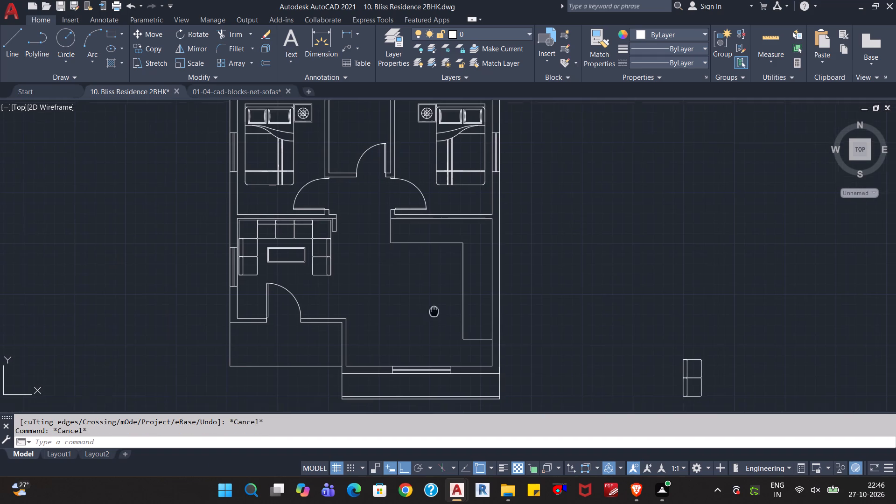
pyautogui.moveTo(432, 307); pyautogui.dragTo(425, 286, button='middle')
pyautogui.scroll(-1, 422, 276)
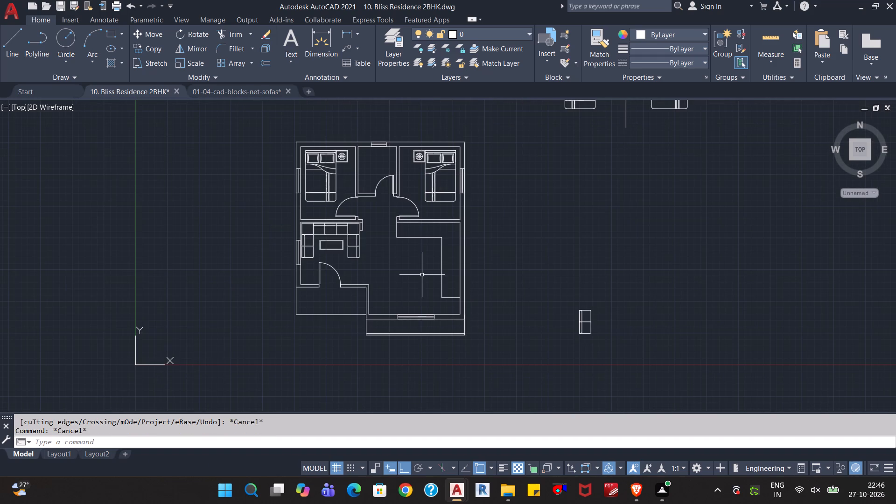
pyautogui.hotkey('ctrl', 's')
# Examine the living area, the L-shaped outline and the front entrance area of the floor plan.
pyautogui.scroll(-1, 425, 271)
pyautogui.scroll(1, 425, 270)
pyautogui.moveTo(419, 269); pyautogui.dragTo(487, 252, button='middle')
pyautogui.scroll(2, 486, 252)
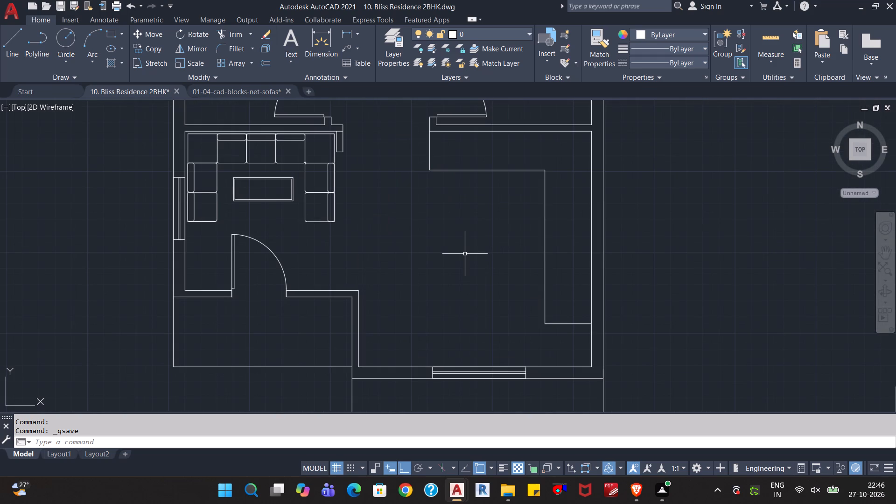
pyautogui.scroll(-1, 465, 254)
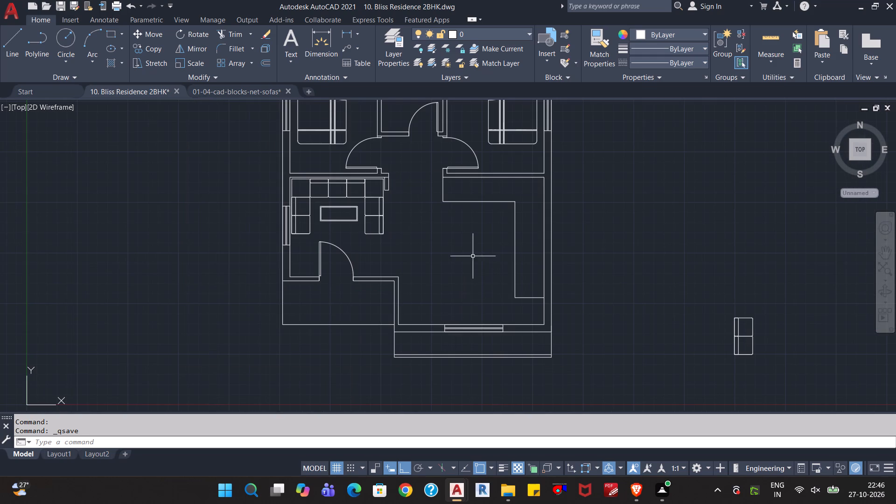
pyautogui.scroll(1, 473, 256)
pyautogui.moveTo(477, 272); pyautogui.dragTo(471, 242, button='middle')
pyautogui.scroll(-1, 471, 238)
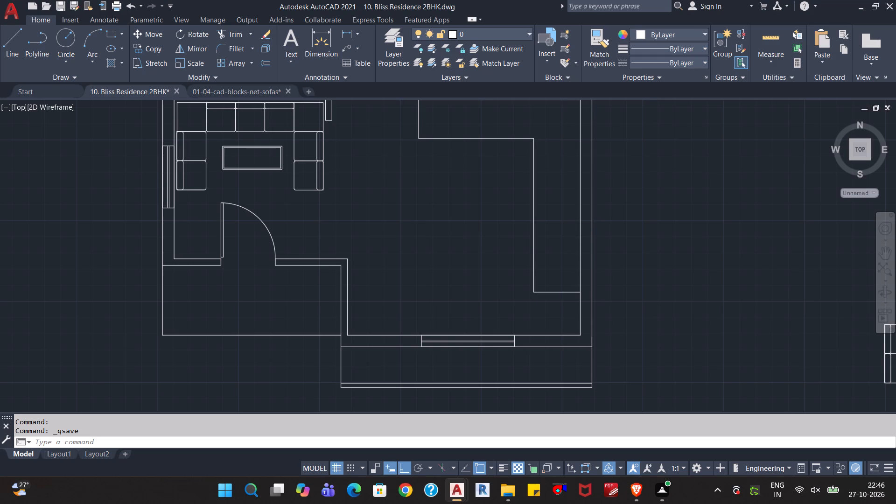
pyautogui.scroll(-1, 406, 264)
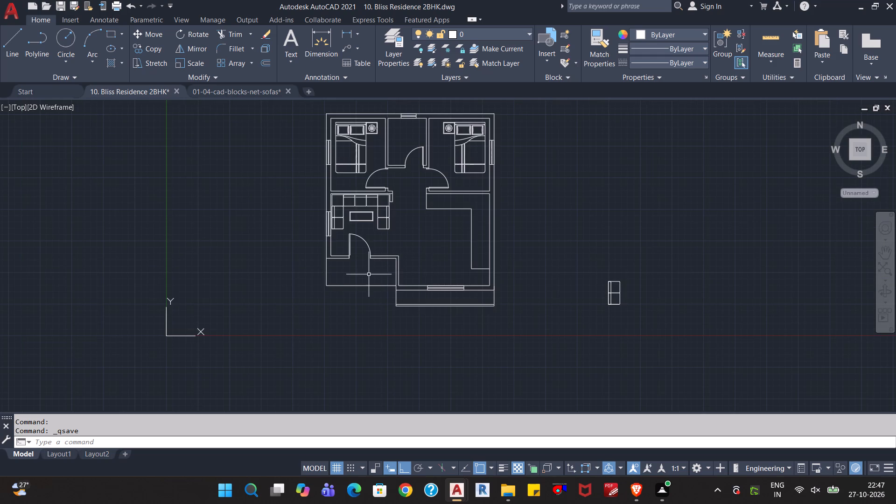
pyautogui.scroll(1, 433, 237)
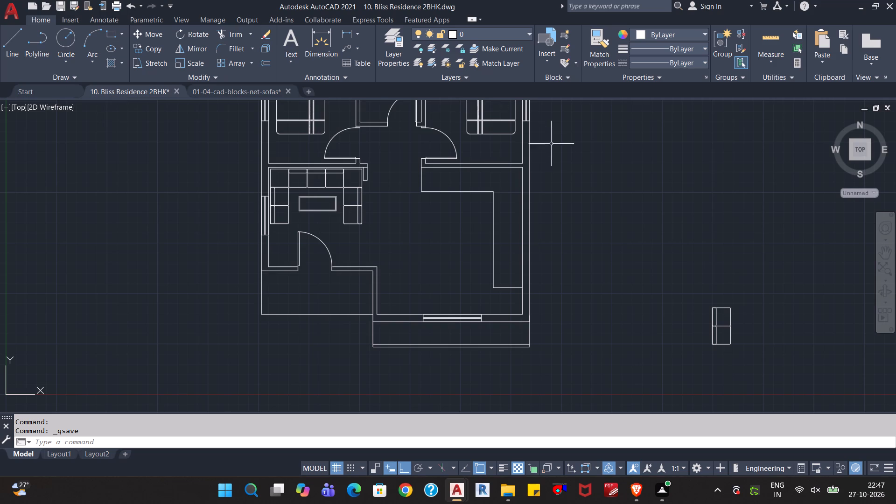
# Delete the leftover bed groups, vertical line and loose sofa piece lying east of the floor plan.
pyautogui.scroll(-4, 551, 166)
pyautogui.click(630, 110)
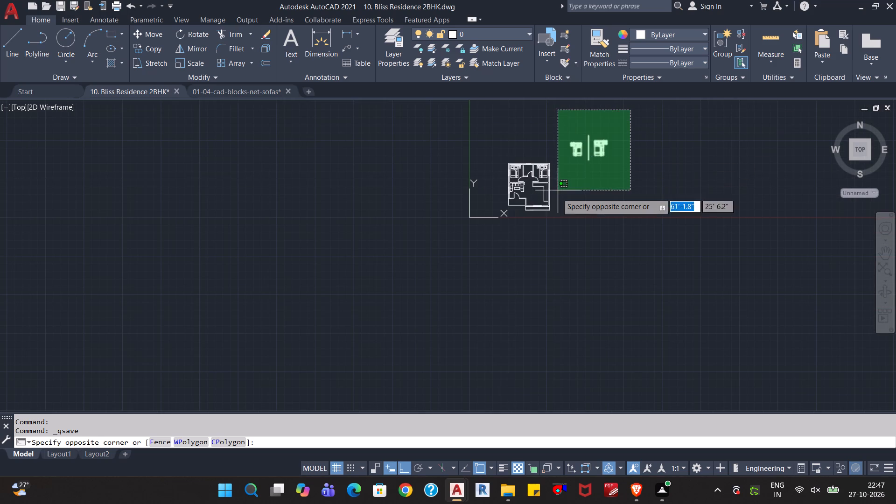
pyautogui.click(566, 226)
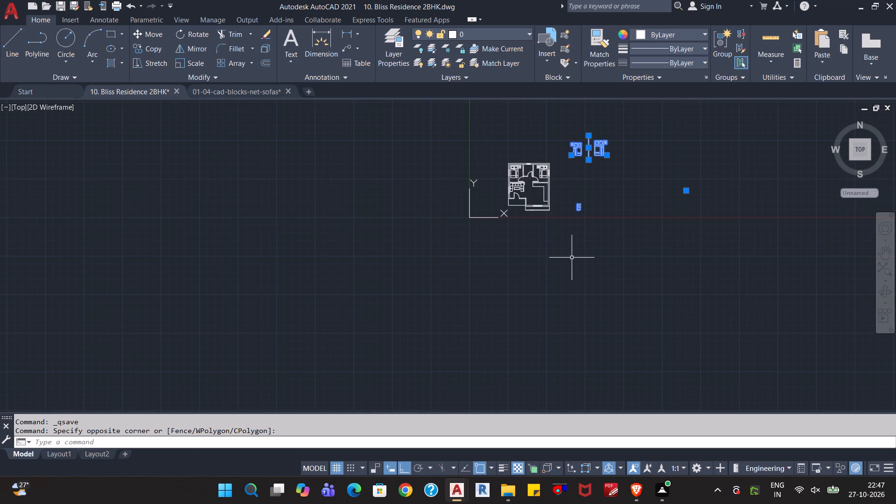
pyautogui.press('Delete')
# Save the drawing with the leftover objects removed.
pyautogui.scroll(2, 575, 197)
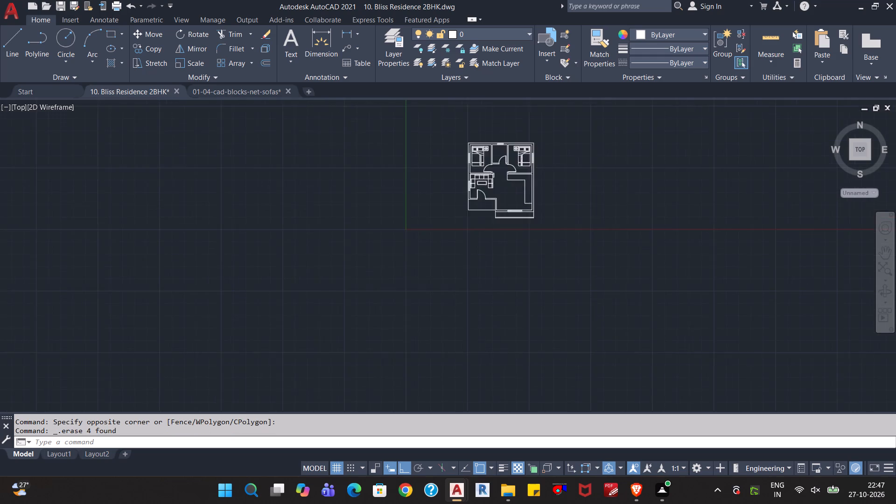
pyautogui.moveTo(550, 183); pyautogui.dragTo(577, 241, button='middle')
pyautogui.scroll(1, 577, 235)
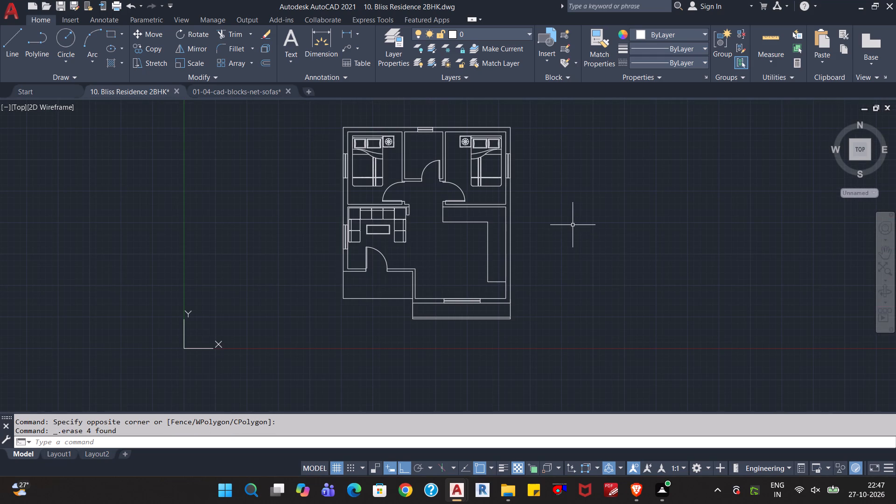
pyautogui.hotkey('ctrl', 's')
# Explode the exterior outline polyline of the floor plan into separate lines.
pyautogui.scroll(1, 573, 225)
pyautogui.moveTo(542, 245); pyautogui.dragTo(555, 275, button='middle')
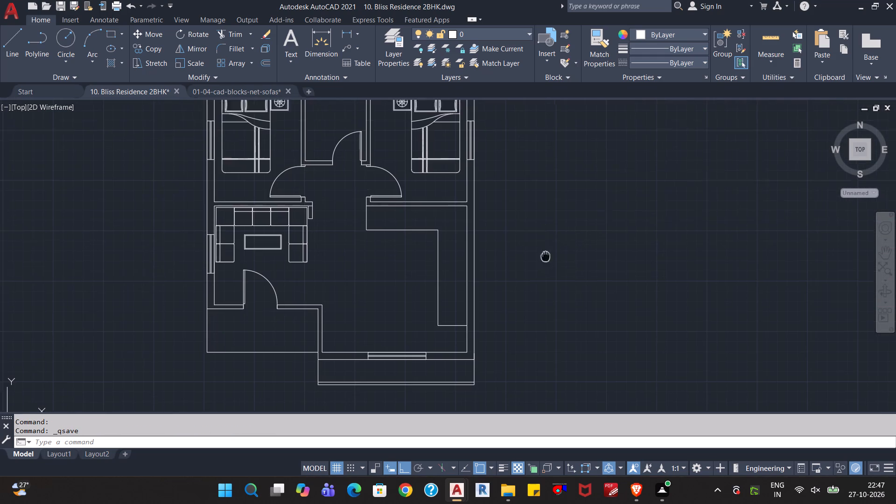
pyautogui.moveTo(555, 275); pyautogui.dragTo(560, 283, button='middle')
pyautogui.scroll(-1, 544, 237)
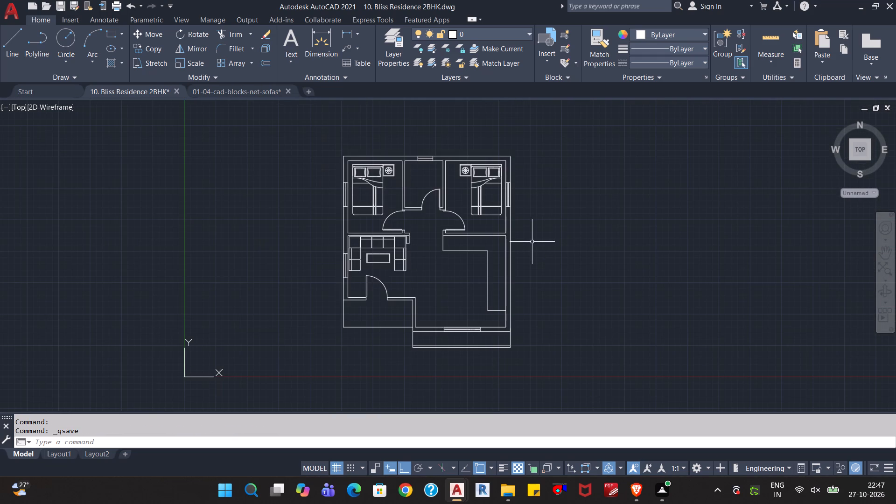
pyautogui.scroll(1, 532, 242)
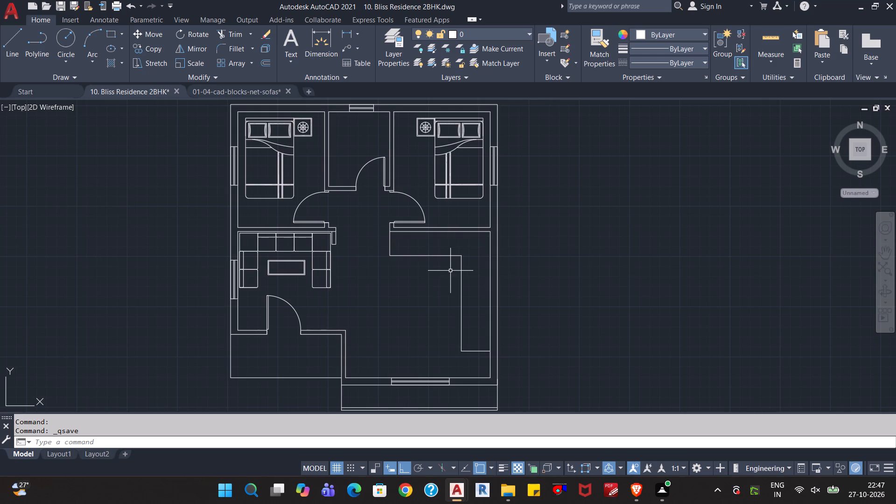
pyautogui.click(301, 377)
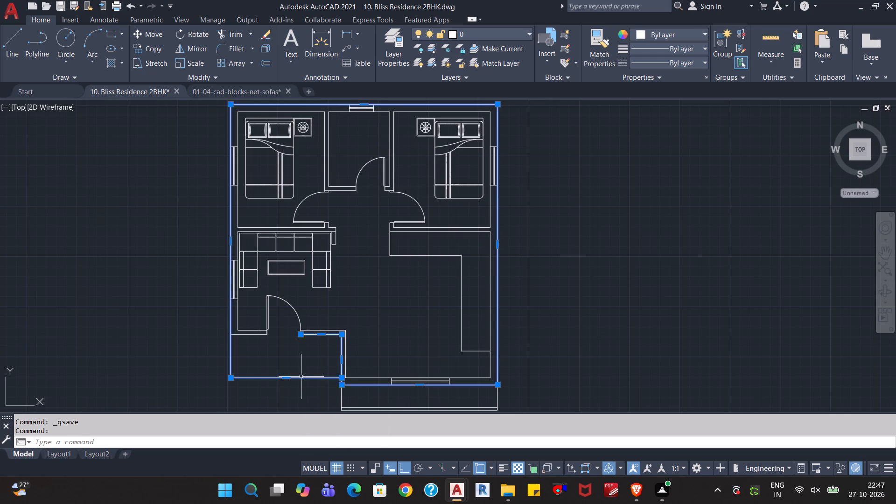
pyautogui.press('x')
pyautogui.press('Return')
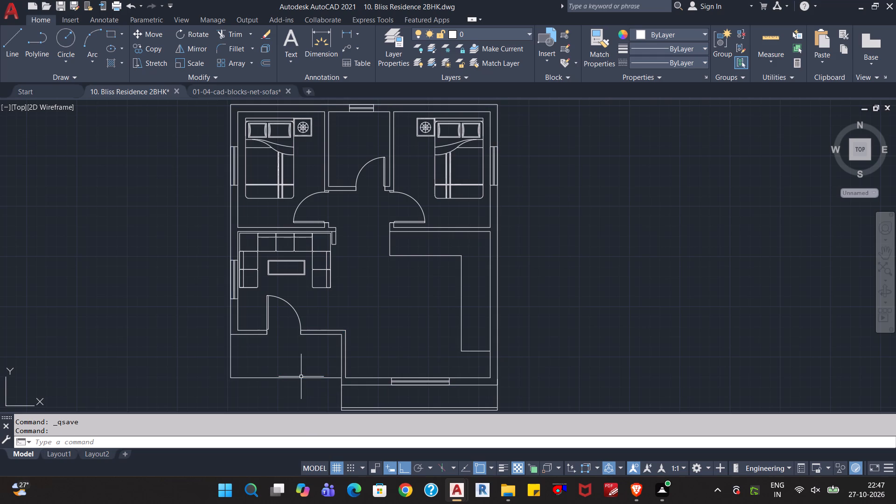
# Join the exterior wall lines around the floor plan, including the segments on both sides of the entrance door.
pyautogui.click(341, 357)
pyautogui.click(315, 335)
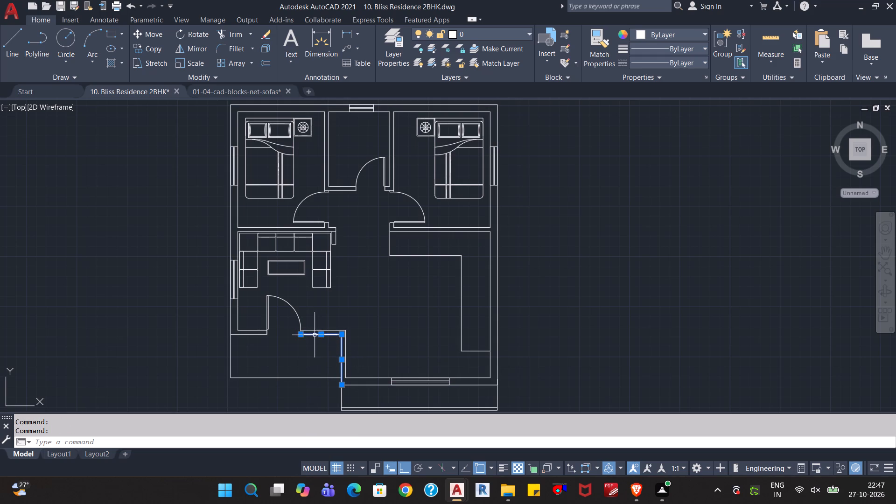
pyautogui.click(252, 335)
pyautogui.click(232, 319)
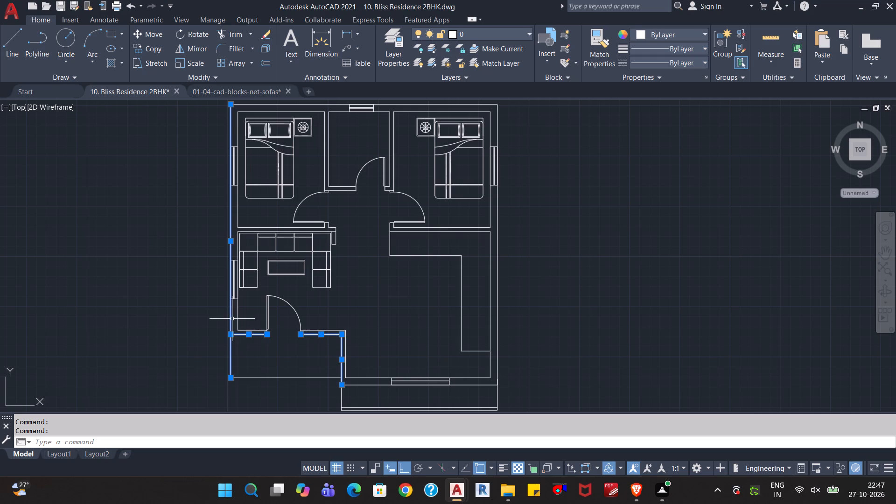
pyautogui.click(365, 378)
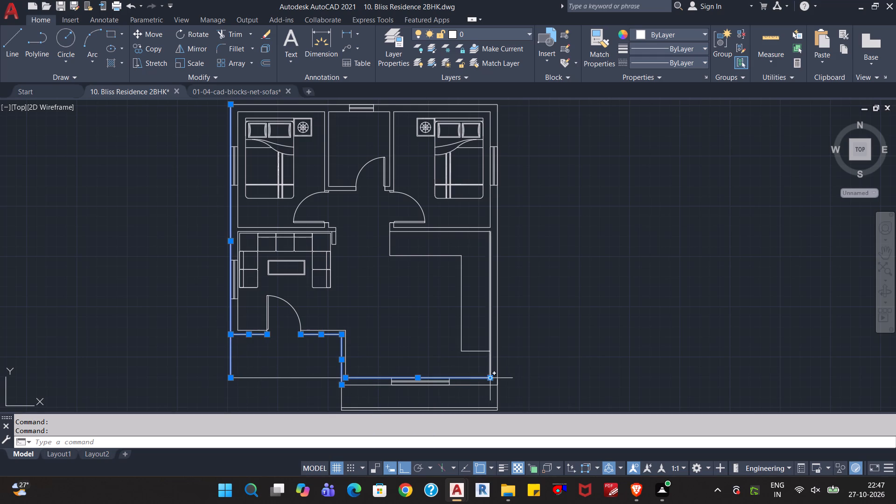
pyautogui.keyDown('shift'); pyautogui.click(381, 369); pyautogui.keyUp('shift')
pyautogui.keyDown('shift'); pyautogui.click(366, 382); pyautogui.keyUp('shift')
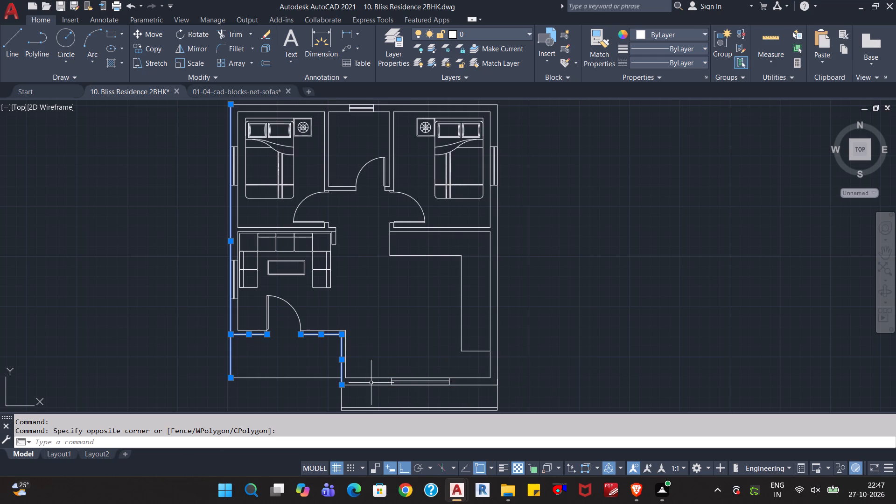
pyautogui.click(374, 386)
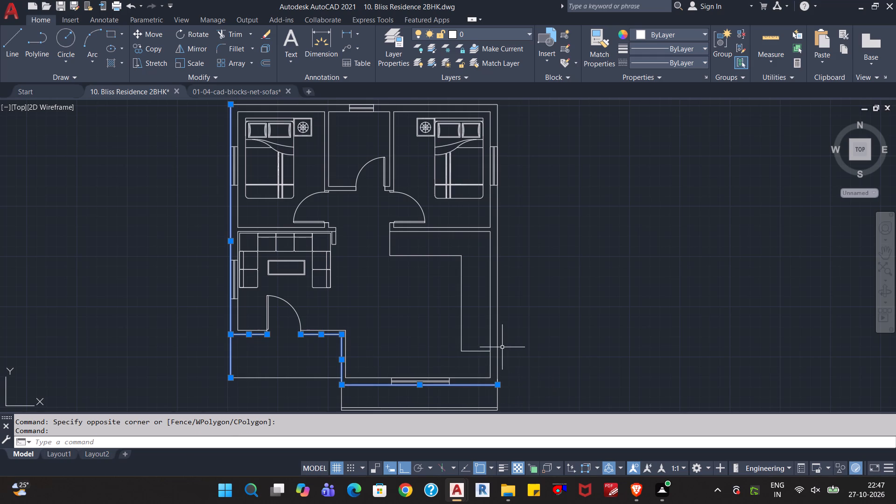
pyautogui.click(497, 349)
pyautogui.moveTo(545, 218); pyautogui.dragTo(568, 295, button='middle')
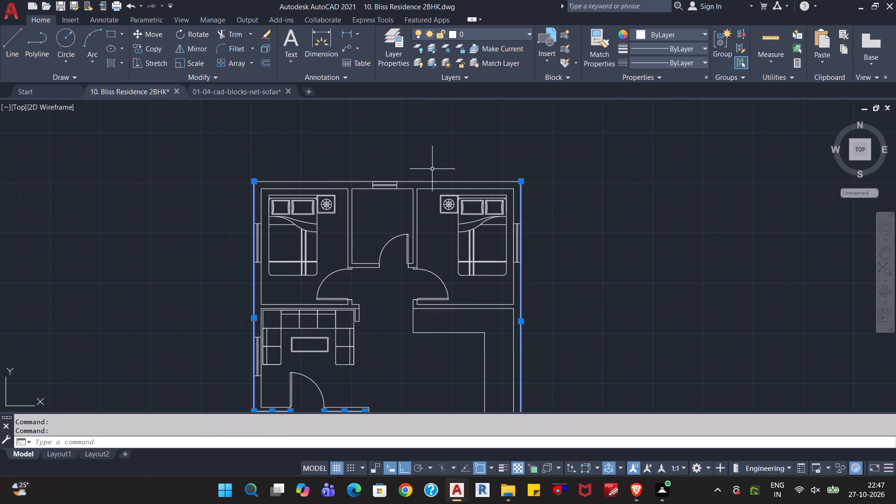
pyautogui.click(426, 180)
pyautogui.scroll(-2, 445, 301)
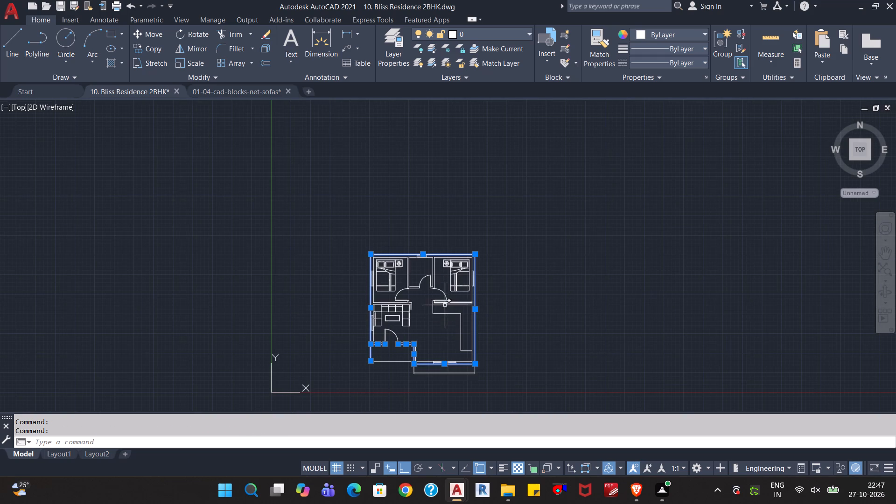
pyautogui.moveTo(444, 340); pyautogui.dragTo(434, 278, button='middle')
pyautogui.scroll(2, 434, 272)
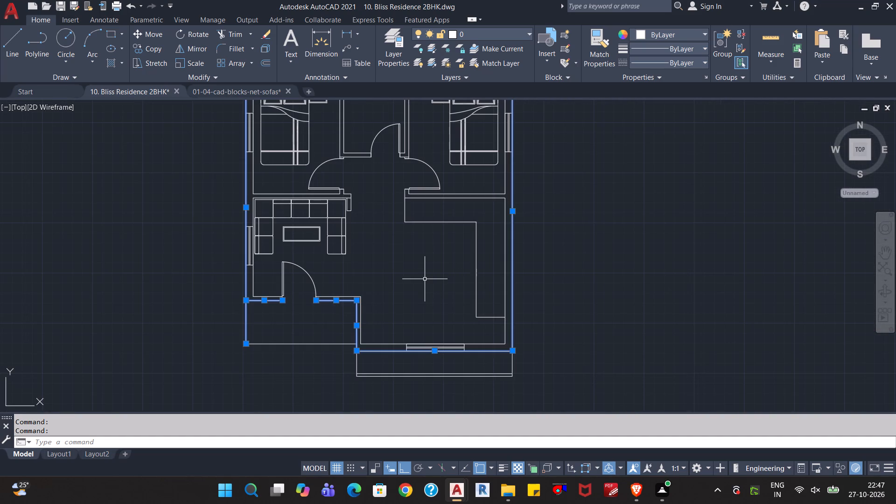
pyautogui.write('join')
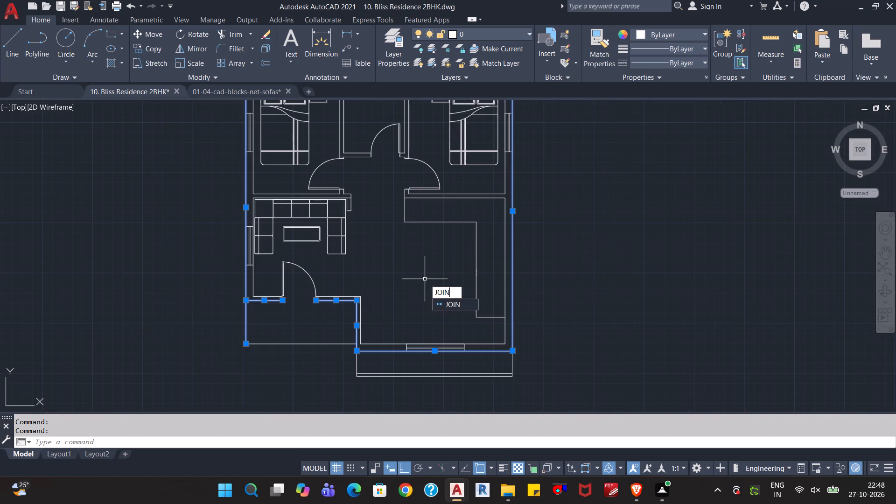
pyautogui.press('Return')
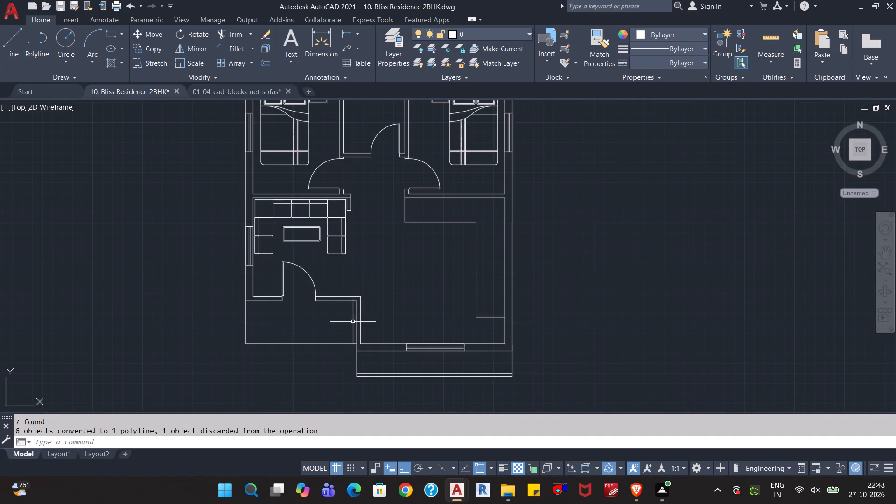
pyautogui.click(358, 321)
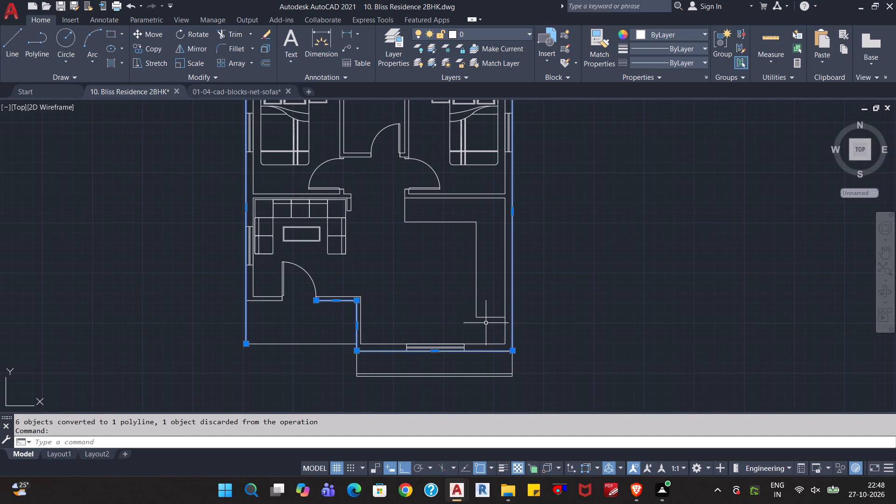
pyautogui.press('Escape')
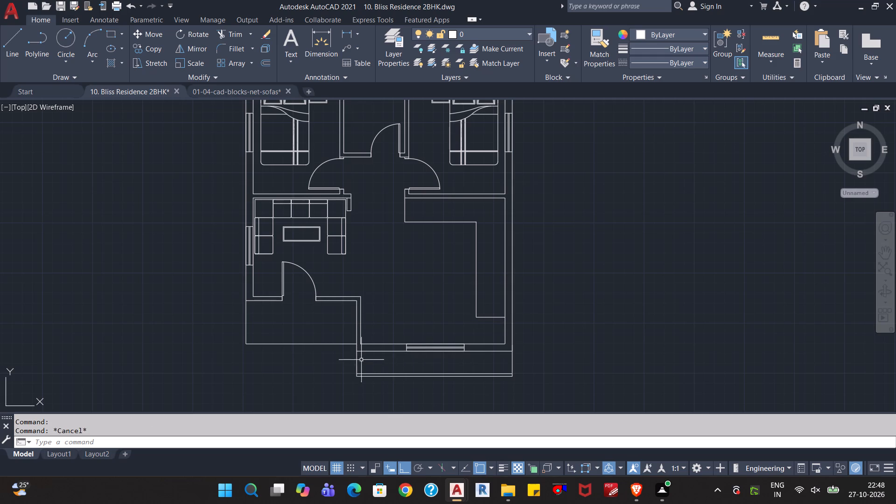
pyautogui.press('Escape')
pyautogui.scroll(1, 478, 332)
pyautogui.scroll(-1, 478, 332)
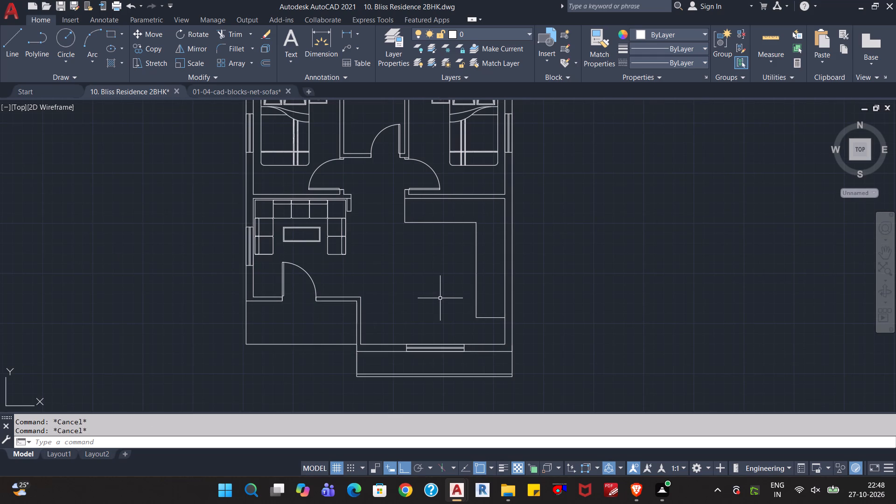
# Open the drawing DINING SET furniture_for_banquet_hall from the Blocks folder.
pyautogui.hotkey('ctrl', 'o')
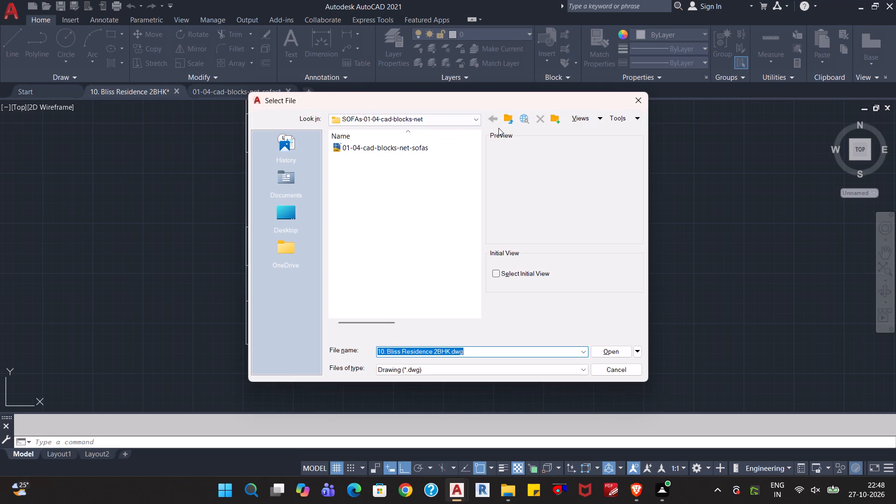
pyautogui.click(503, 119)
pyautogui.click(506, 117)
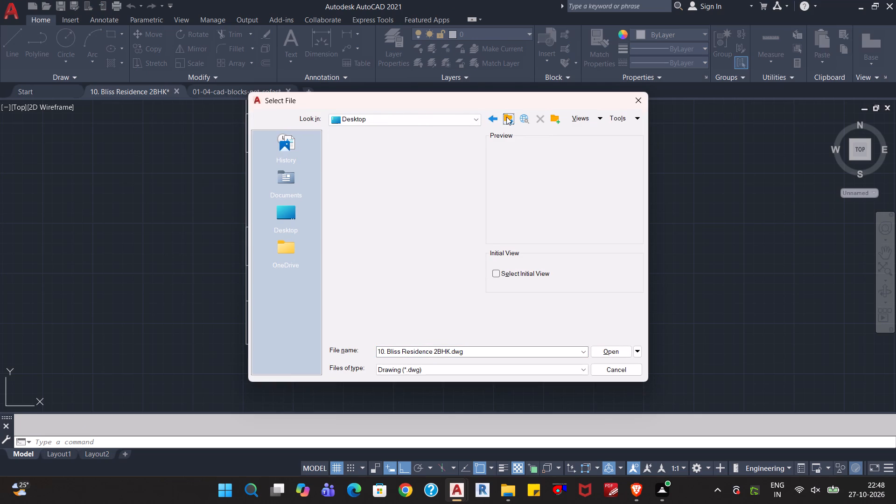
pyautogui.click(497, 118)
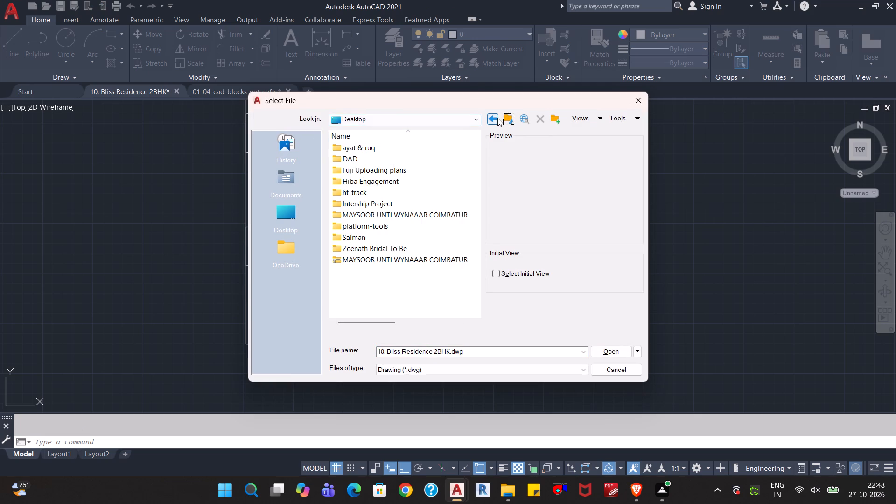
pyautogui.doubleClick(366, 151)
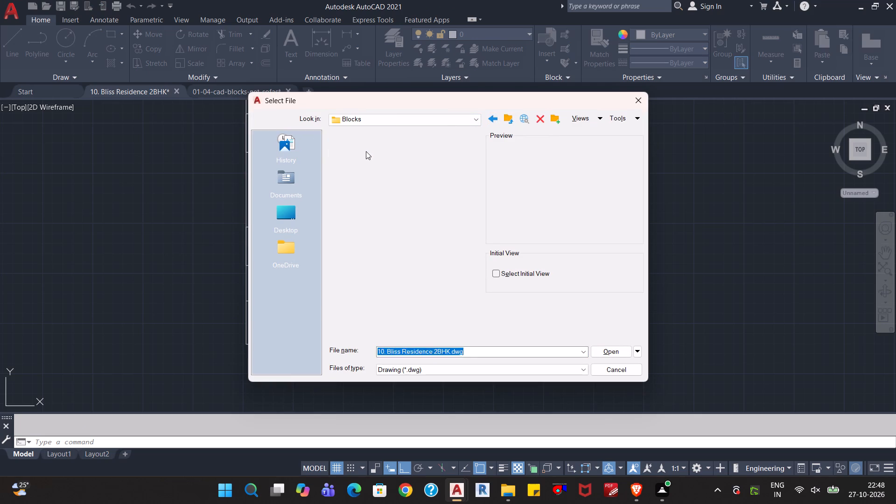
pyautogui.scroll(-1, 371, 236)
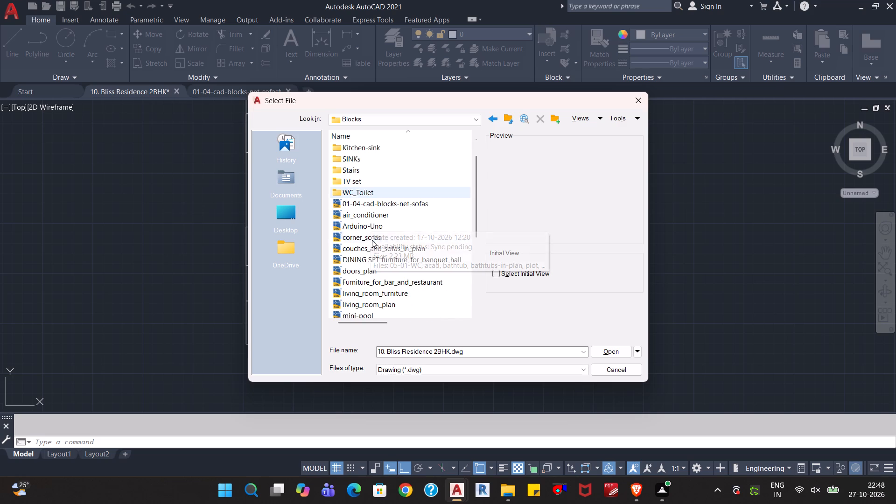
pyautogui.doubleClick(376, 261)
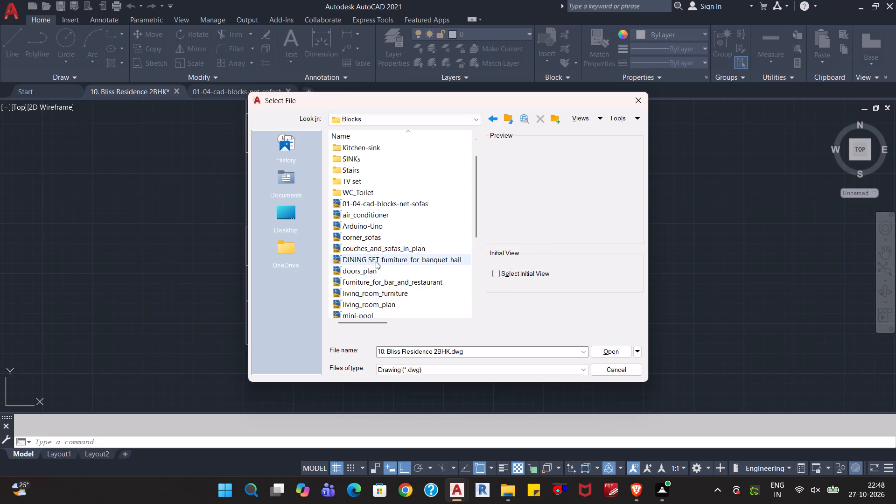
# Copy the rectangular dining table with six chairs, three along each long side, to the clipboard.
pyautogui.scroll(-1, 442, 263)
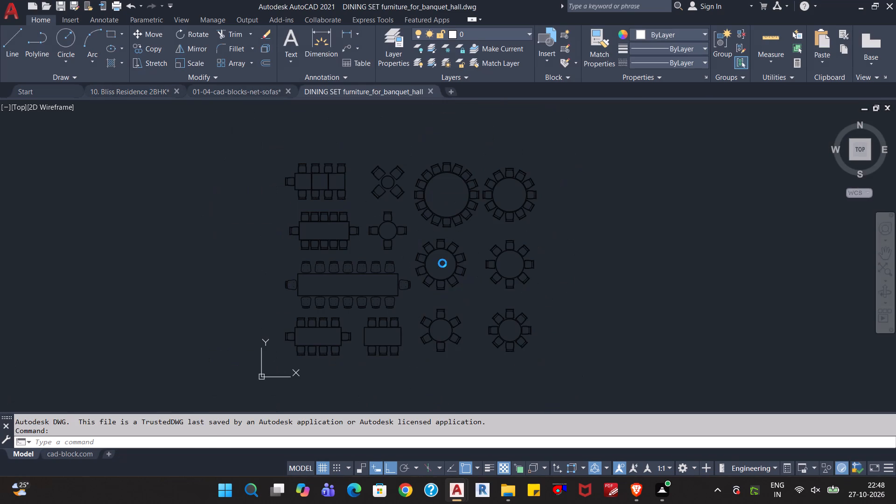
pyautogui.scroll(1, 403, 337)
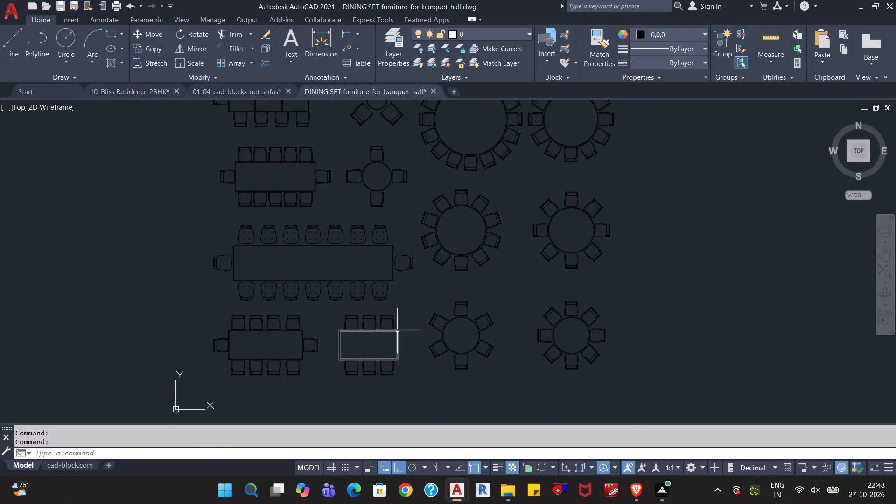
pyautogui.scroll(-1, 397, 330)
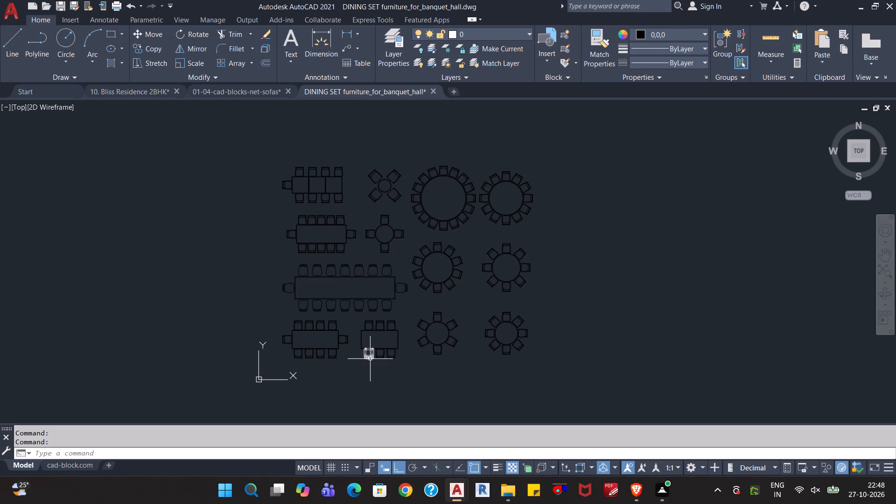
pyautogui.scroll(2, 375, 337)
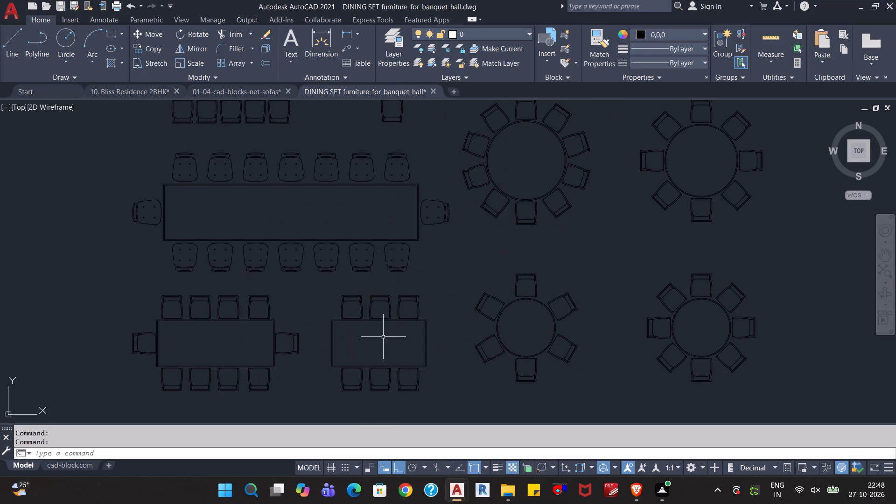
pyautogui.click(436, 287)
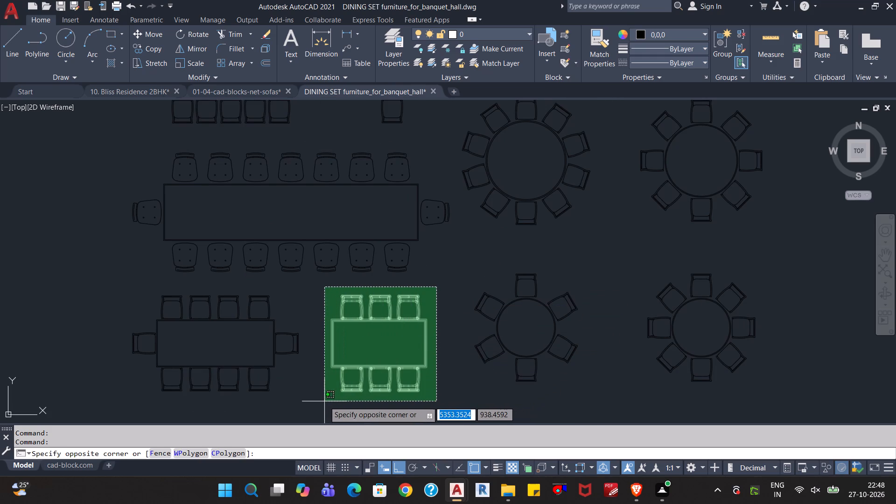
pyautogui.click(320, 401)
pyautogui.hotkey('ctrl', 'c')
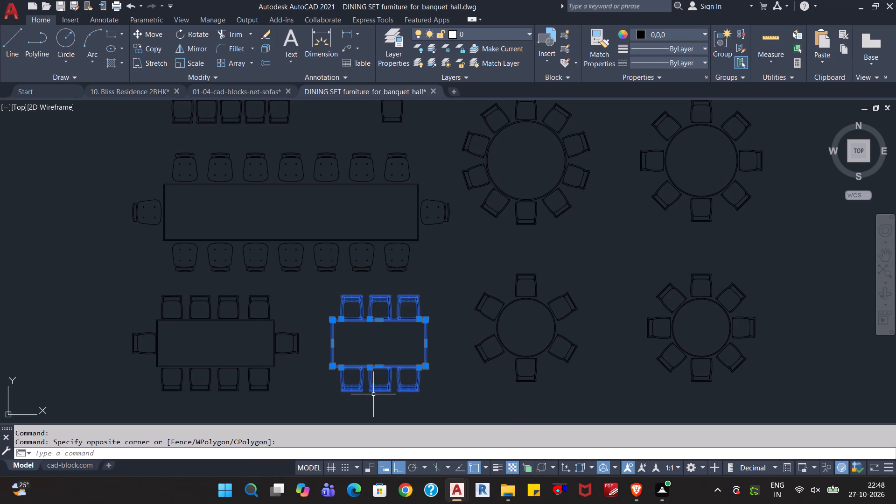
# Switch to the 10. Bliss Residence 2BHK drawing and paste the dining set in the empty space east of the floor plan.
pyautogui.hotkey('alt', 'Tab')
pyautogui.hotkey('alt', 'Tab')
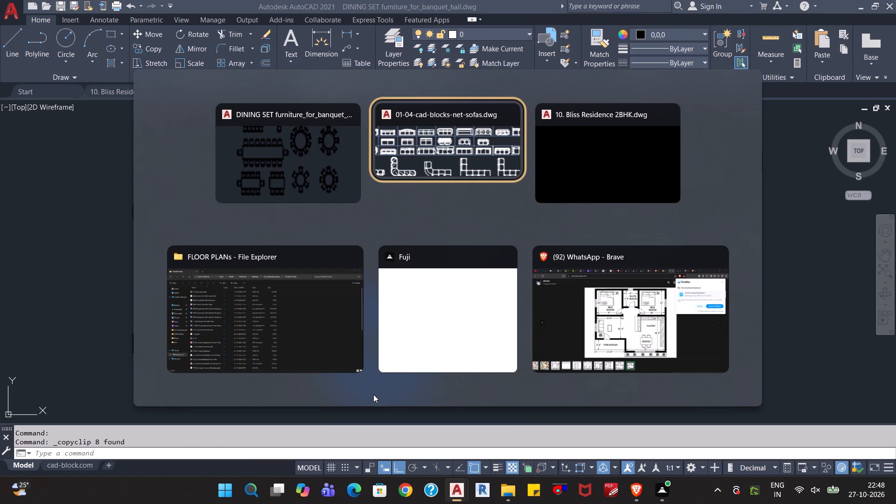
pyautogui.hotkey('alt', 'Tab')
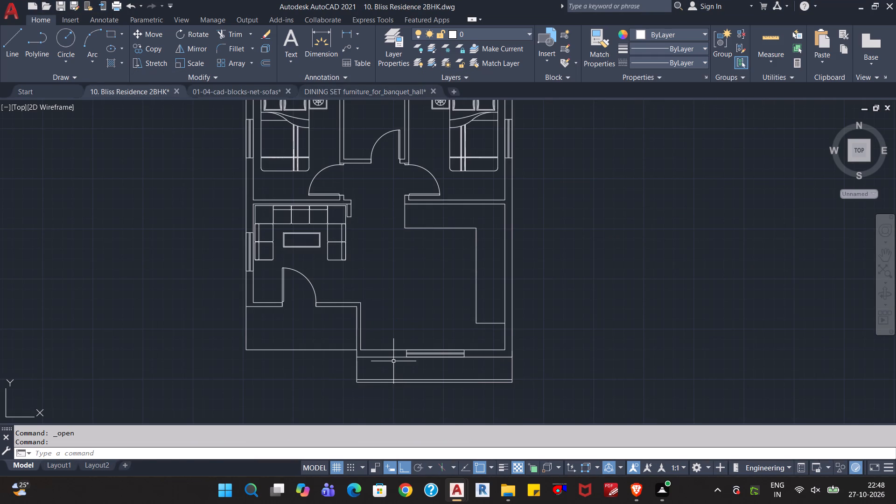
pyautogui.hotkey('ctrl', 'v')
pyautogui.scroll(-4, 446, 336)
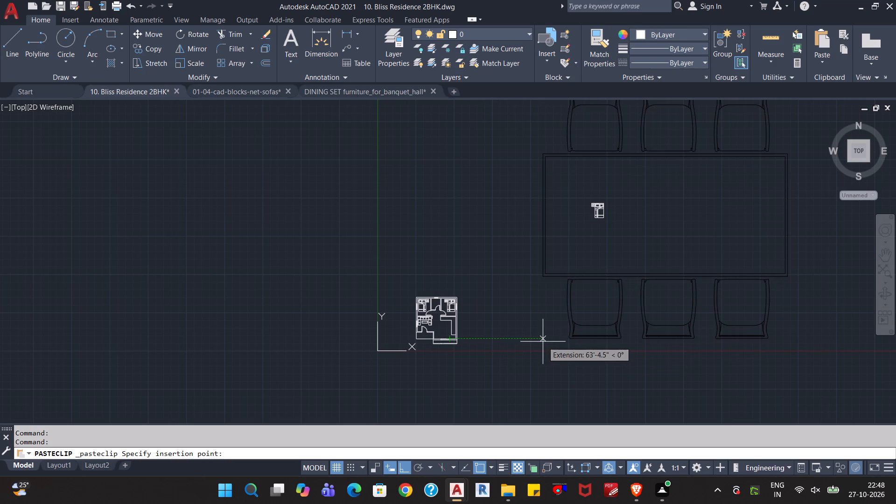
pyautogui.scroll(-3, 557, 340)
pyautogui.click(595, 339)
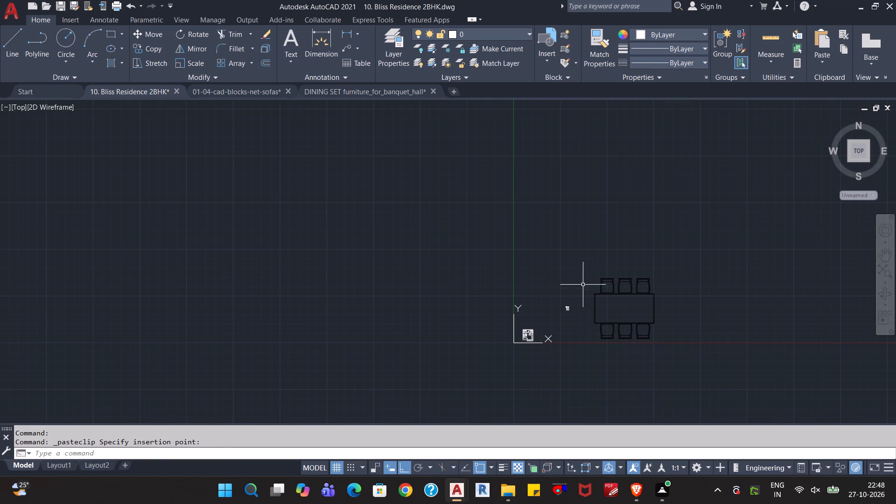
# Delete the leftover bed lying between the floor plan and the pasted dining set.
pyautogui.click(583, 283)
pyautogui.click(562, 326)
pyautogui.press('Delete')
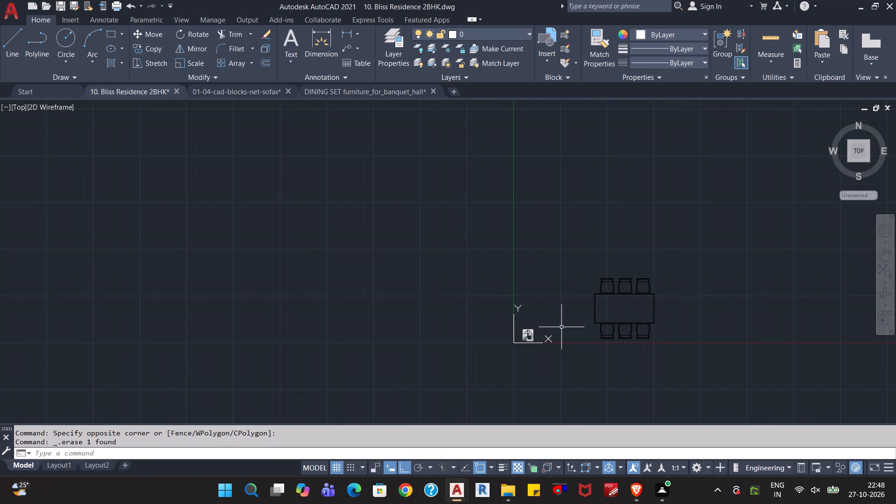
# Set the colour of the pasted dining table and its six chairs to ByBlock.
pyautogui.scroll(2, 595, 338)
pyautogui.click(751, 159)
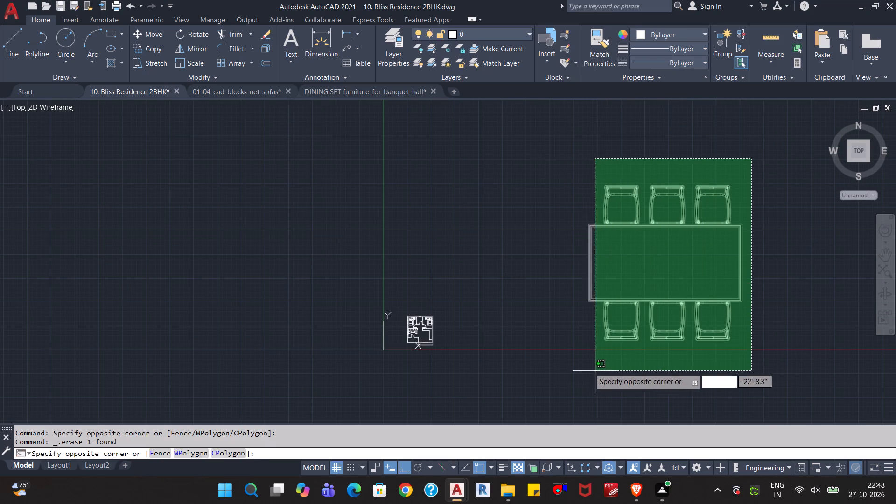
pyautogui.click(568, 362)
pyautogui.click(690, 39)
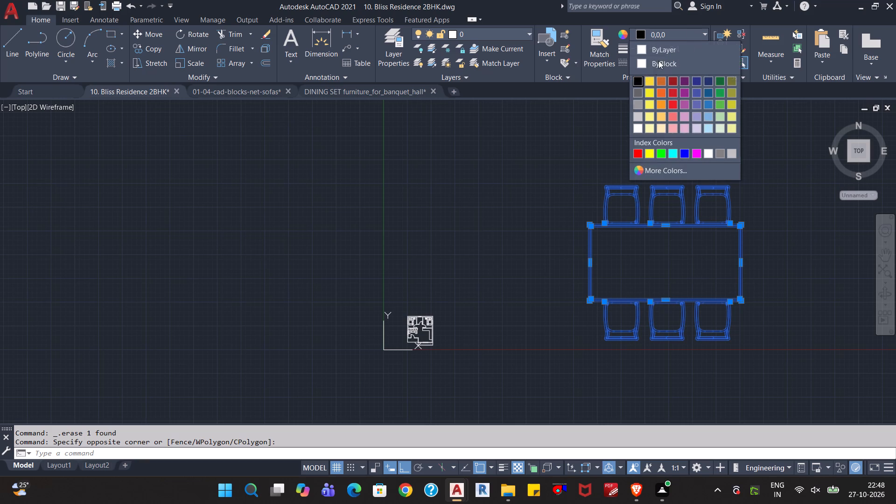
pyautogui.click(640, 64)
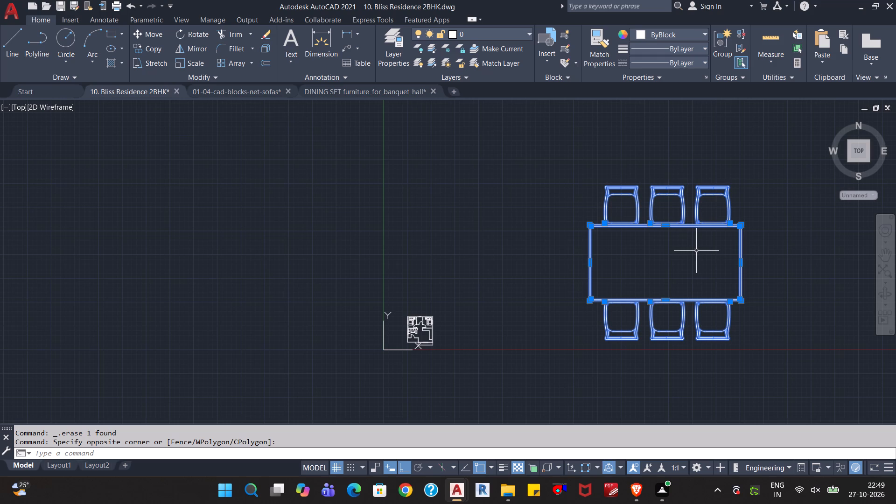
# Scale the dining set down freehand about the table's south-east corner so it suits the floor plan's size.
pyautogui.write('sc')
pyautogui.press('Return')
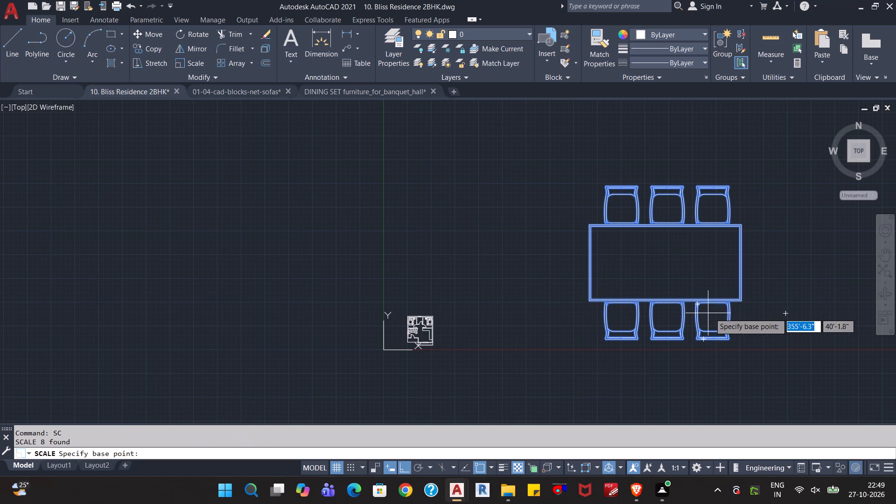
pyautogui.click(740, 303)
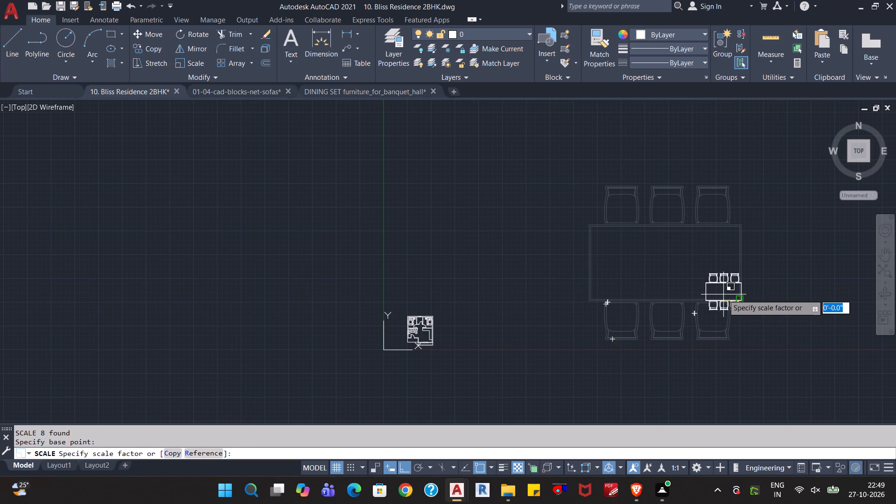
pyautogui.click(723, 294)
pyautogui.scroll(4, 746, 320)
pyautogui.scroll(-2, 746, 318)
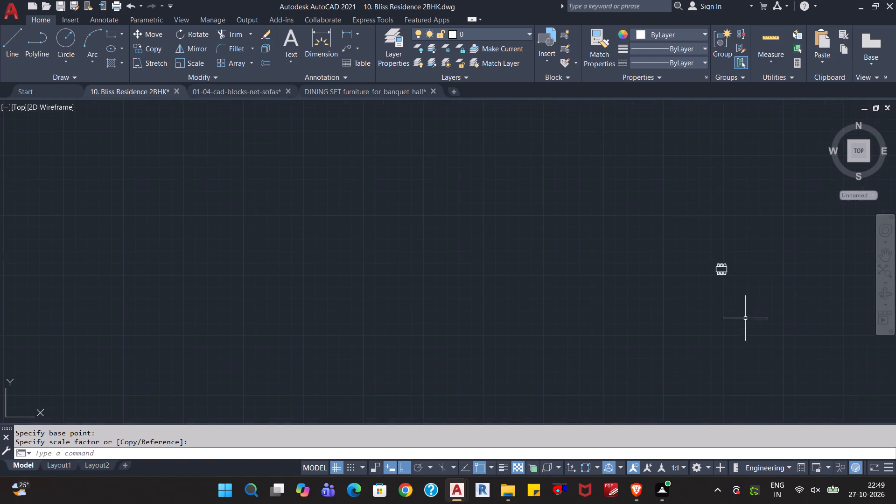
# Cut the reduced dining set and paste it inside the plan, just north of the south-wall window and west of the kitchen counter.
pyautogui.click(738, 240)
pyautogui.click(679, 290)
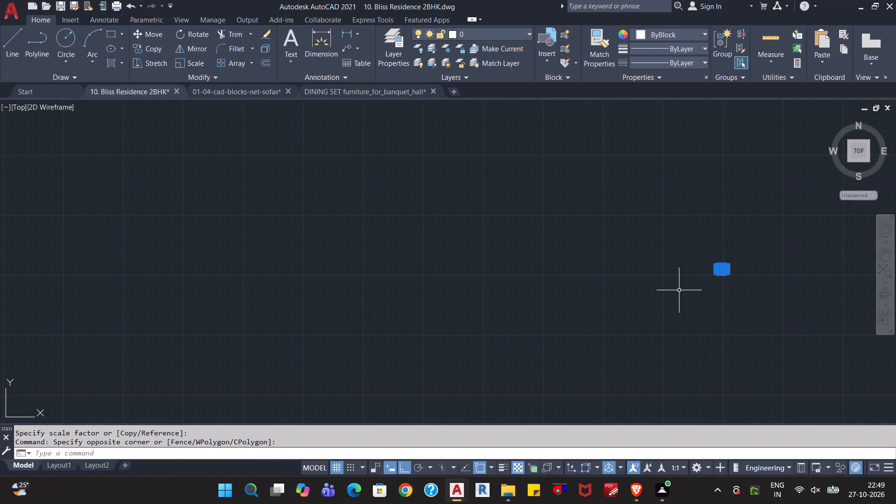
pyautogui.hotkey('ctrl', 'x')
pyautogui.scroll(-2, 471, 382)
pyautogui.moveTo(315, 392); pyautogui.dragTo(316, 391, button='middle')
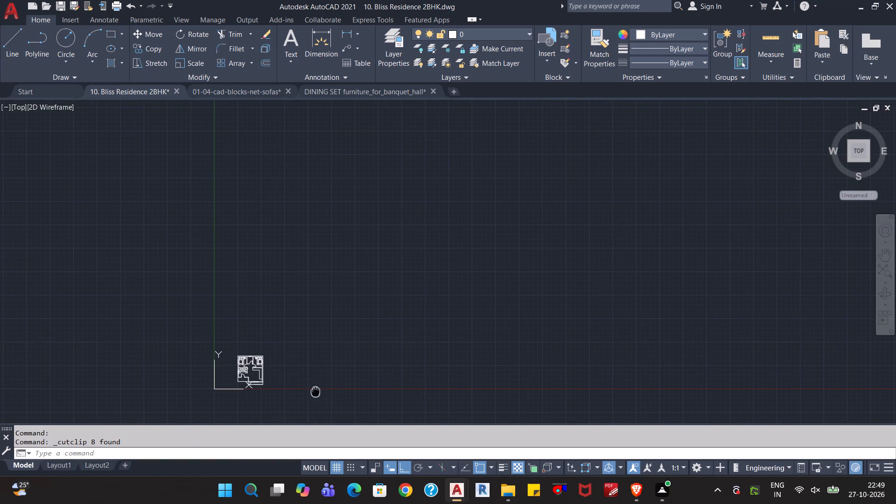
pyautogui.moveTo(316, 391); pyautogui.dragTo(431, 346, button='middle')
pyautogui.scroll(3, 414, 330)
pyautogui.moveTo(321, 321); pyautogui.dragTo(449, 321, button='middle')
pyautogui.scroll(2, 450, 320)
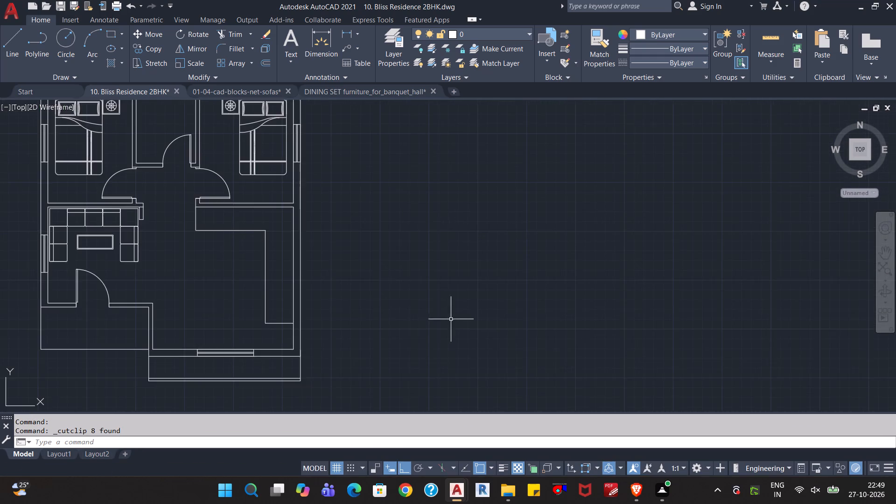
pyautogui.moveTo(413, 326); pyautogui.dragTo(569, 308, button='middle')
pyautogui.scroll(1, 516, 320)
pyautogui.hotkey('ctrl', 'v')
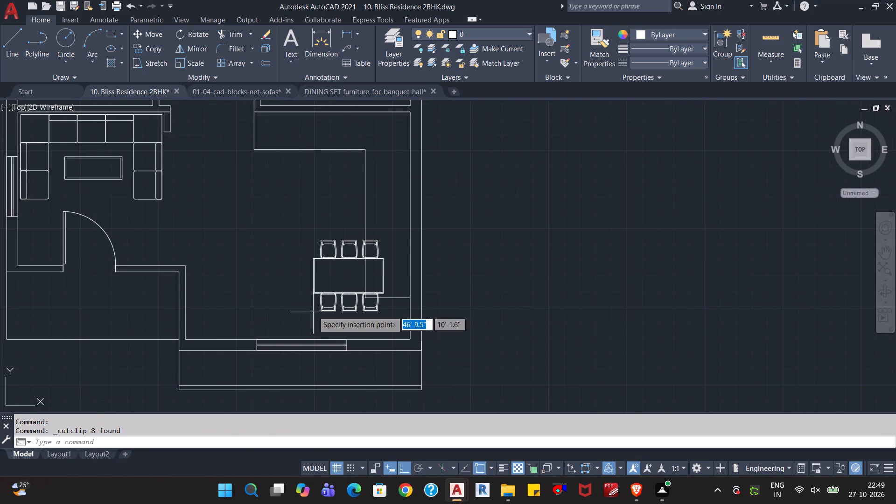
pyautogui.click(265, 330)
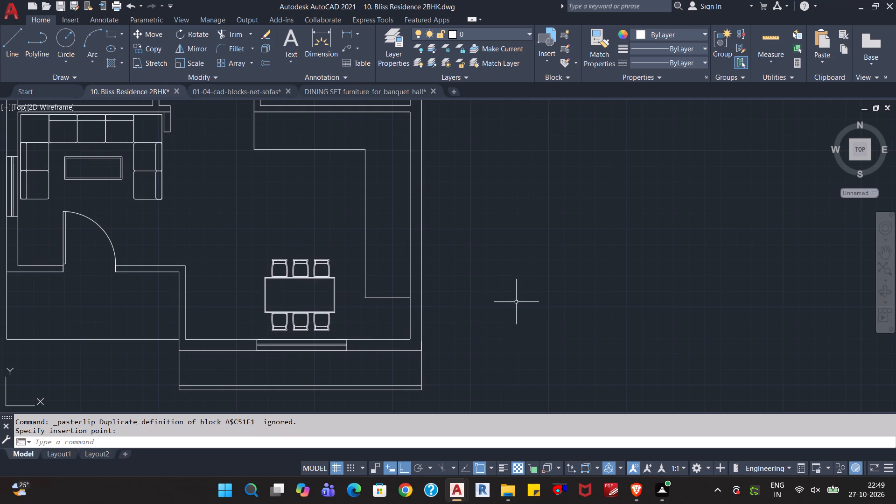
# Save the floor plan drawing.
pyautogui.scroll(-1, 521, 302)
pyautogui.hotkey('ctrl', 's')
# Open the toilet-plan drawing from the WC_Toilet folder inside Blocks.
pyautogui.scroll(-1, 521, 302)
pyautogui.scroll(1, 520, 299)
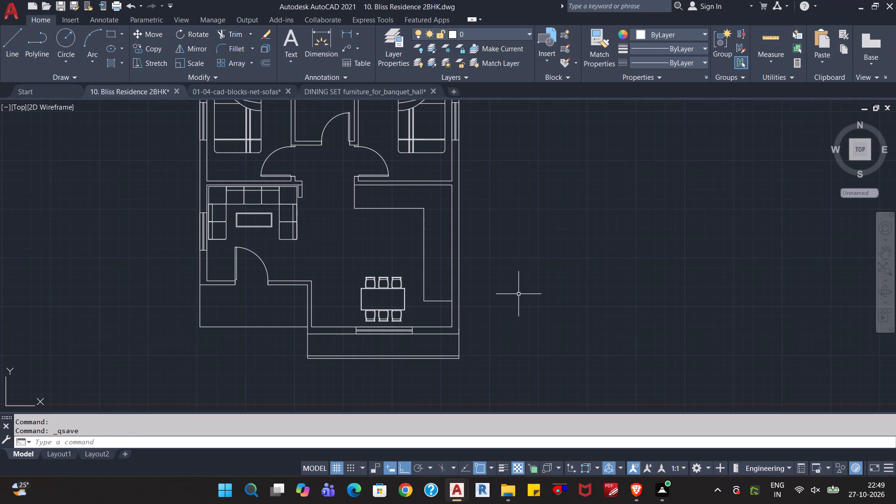
pyautogui.scroll(1, 329, 238)
pyautogui.moveTo(329, 244); pyautogui.dragTo(352, 283, button='middle')
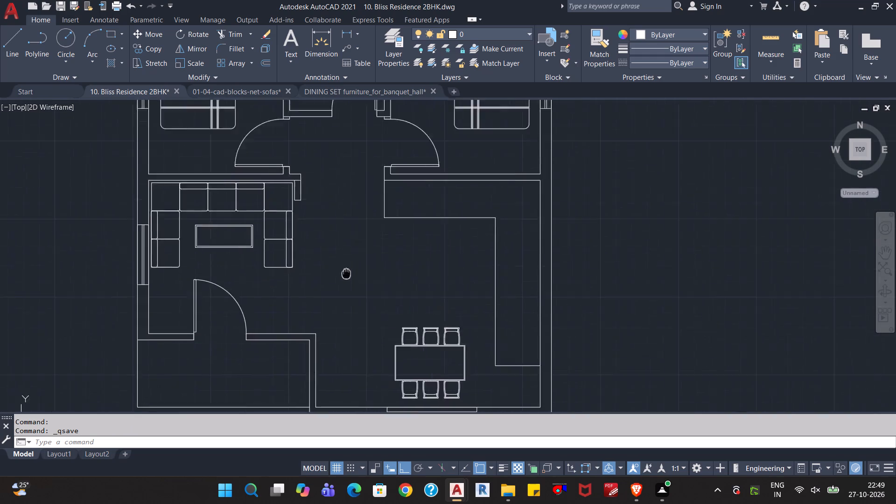
pyautogui.moveTo(352, 283); pyautogui.dragTo(378, 322, button='middle')
pyautogui.scroll(-1, 382, 319)
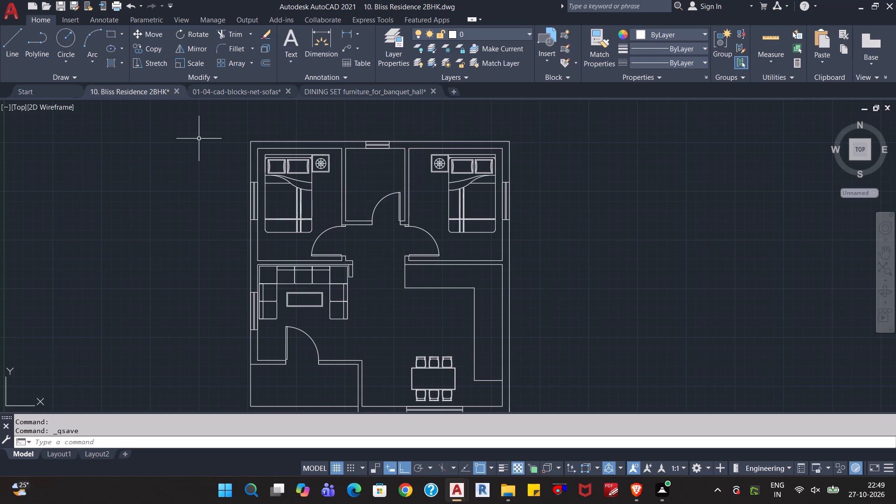
pyautogui.hotkey('ctrl', 'o')
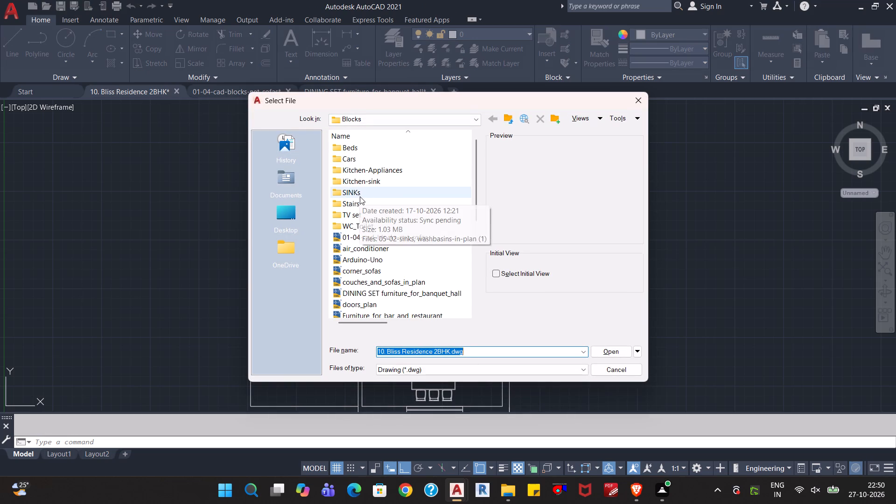
pyautogui.scroll(-1, 363, 228)
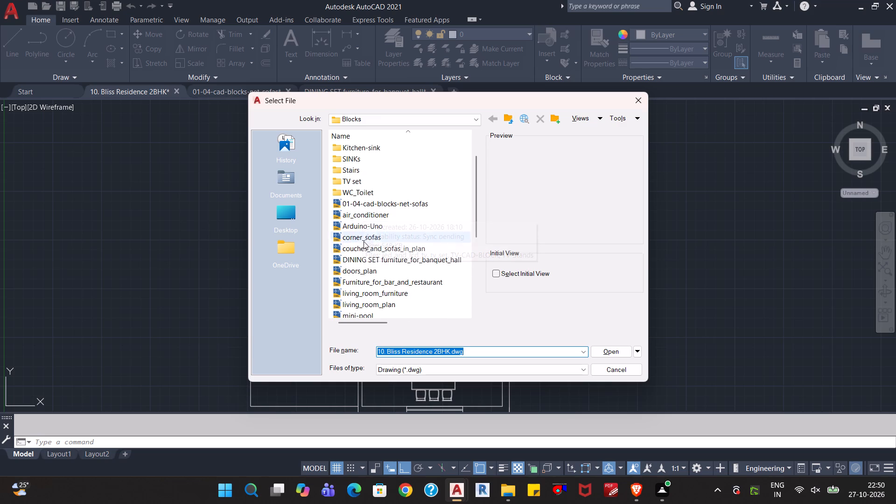
pyautogui.doubleClick(364, 194)
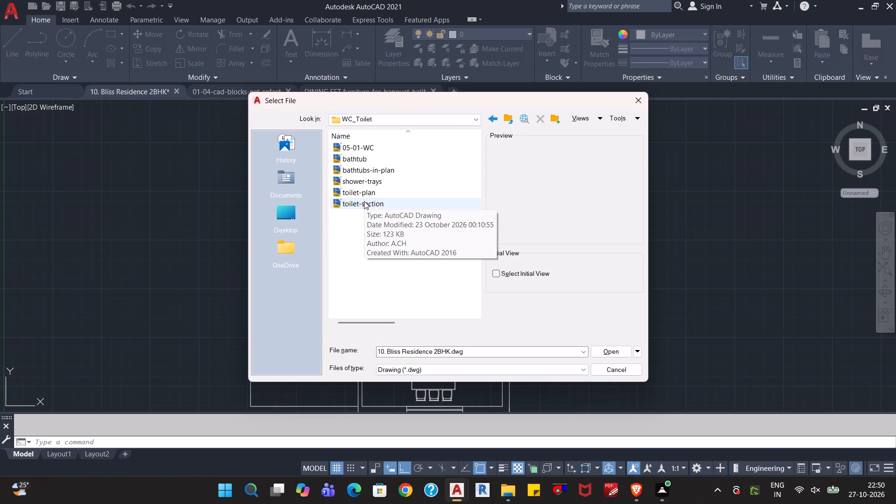
pyautogui.click(364, 201)
pyautogui.click(371, 190)
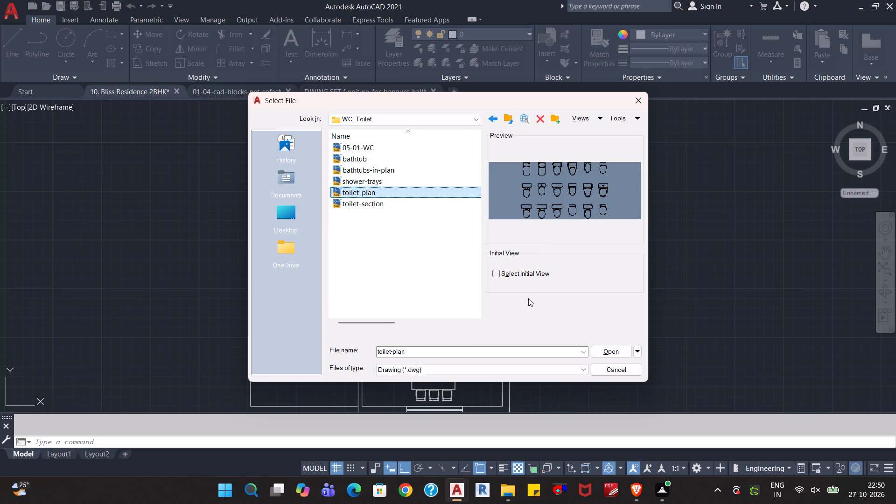
pyautogui.click(607, 349)
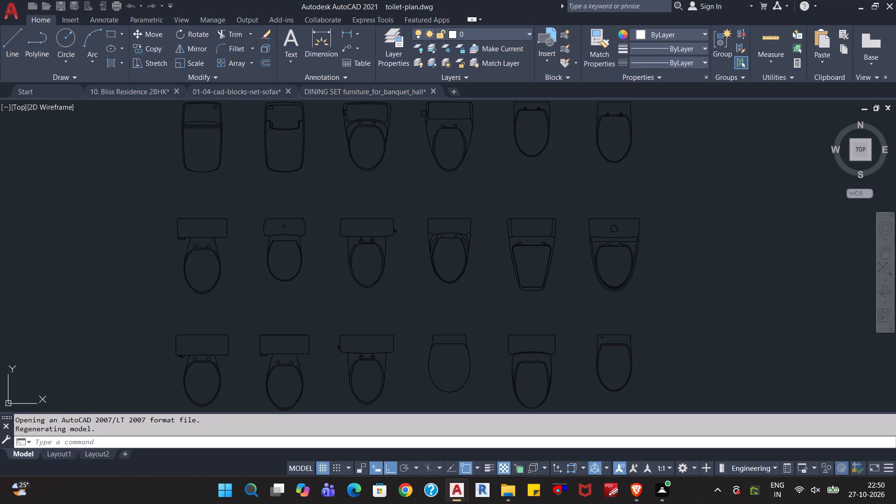
# Copy the westernmost toilet of the middle row, the one with a rectangular tank, to the clipboard.
pyautogui.scroll(-2, 439, 245)
pyautogui.scroll(3, 421, 231)
pyautogui.scroll(-2, 421, 231)
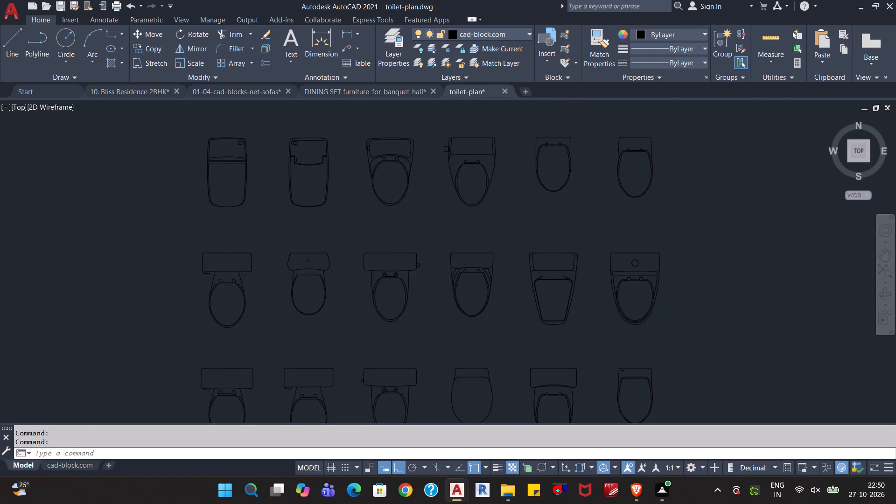
pyautogui.scroll(1, 421, 228)
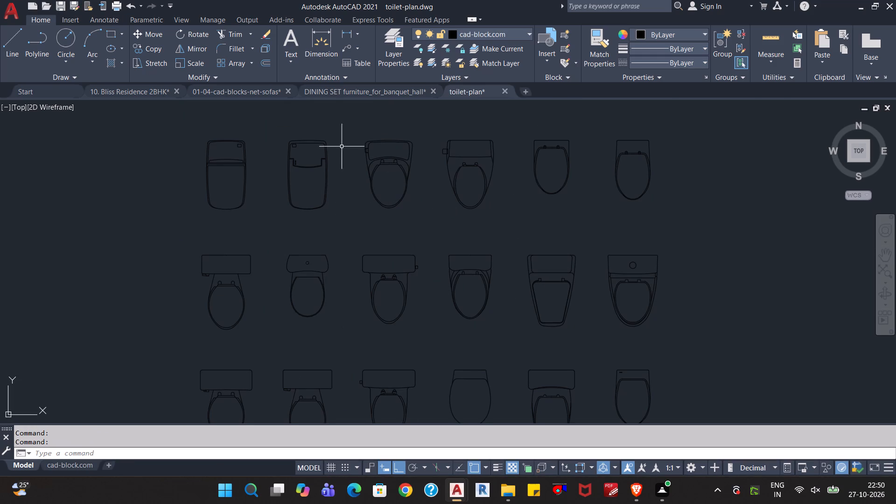
pyautogui.moveTo(353, 280); pyautogui.dragTo(343, 250, button='middle')
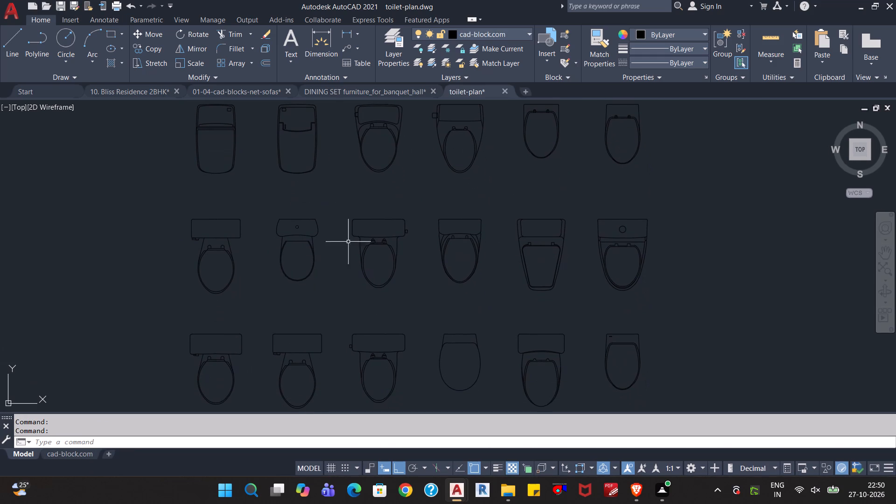
pyautogui.click(332, 209)
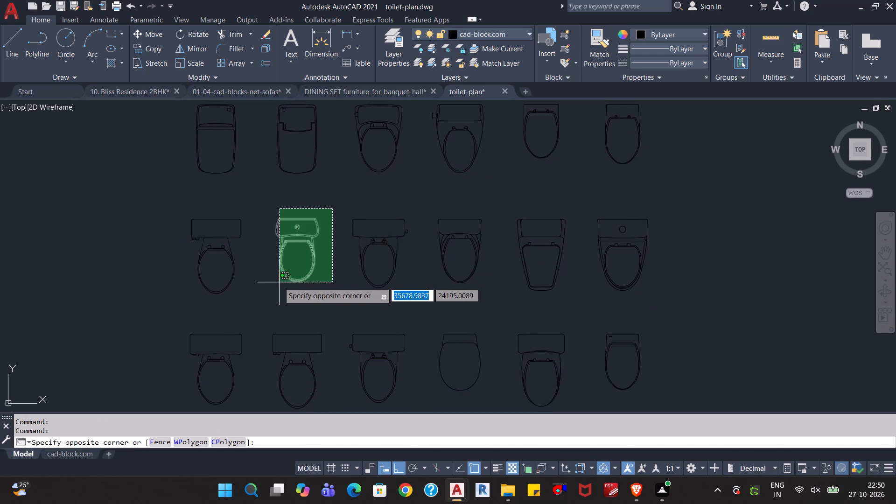
pyautogui.press('Escape')
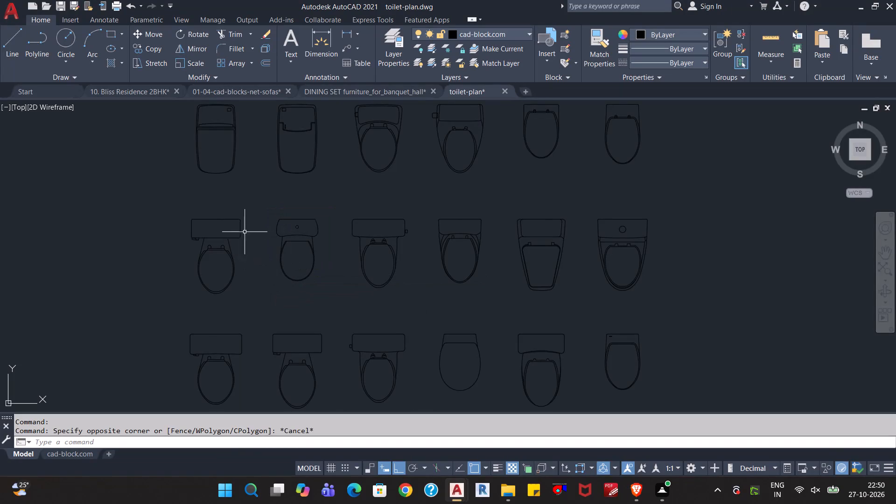
pyautogui.click(256, 203)
pyautogui.click(181, 300)
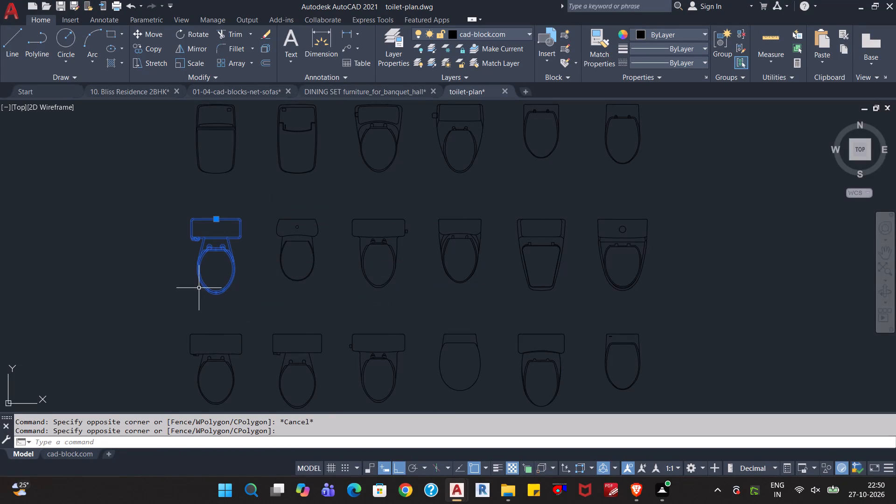
pyautogui.hotkey('ctrl', 'c')
# Switch to the 10. Bliss Residence 2BHK drawing and paste the toilet in the empty space east of the floor plan.
pyautogui.hotkey('alt', 'Tab')
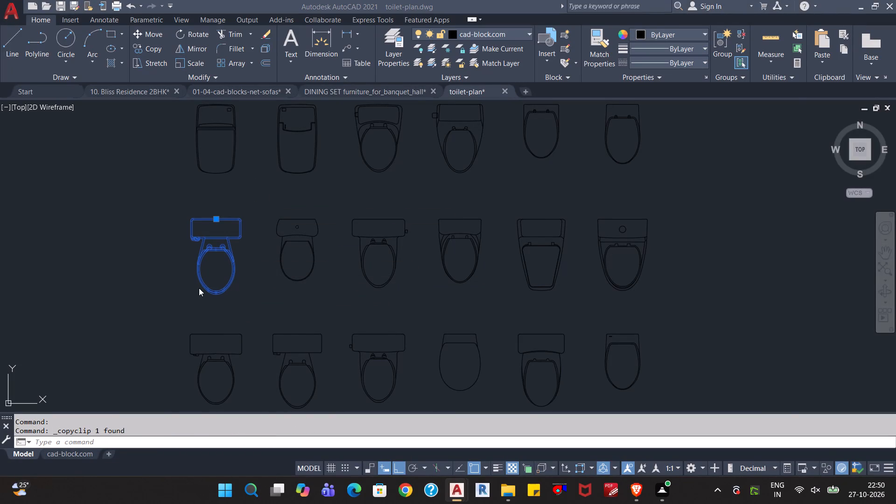
pyautogui.hotkey('alt', 'Tab')
pyautogui.hotkey('alt', 'Tab')
pyautogui.hotkey('alt', 'Tab')
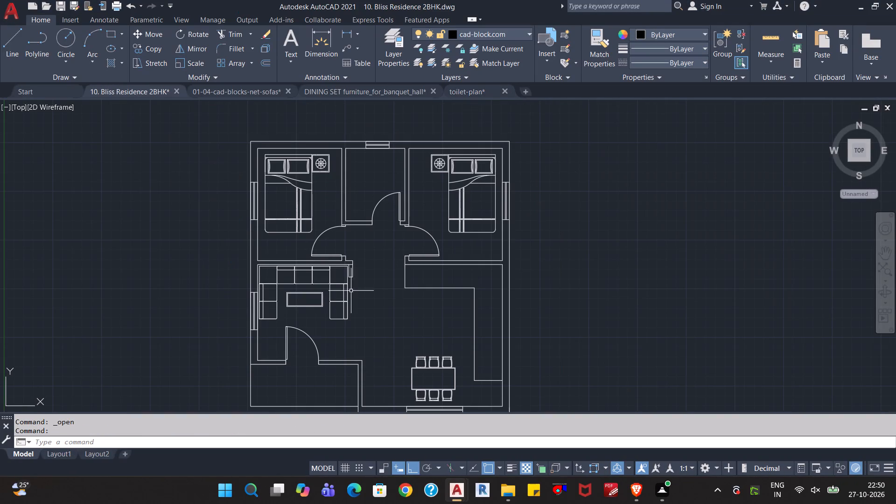
pyautogui.hotkey('ctrl', 'v')
pyautogui.scroll(-2, 615, 295)
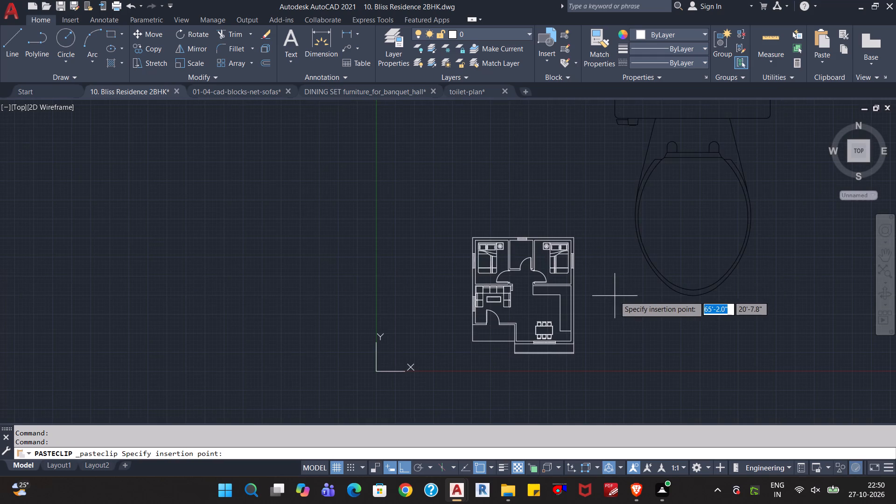
pyautogui.click(621, 360)
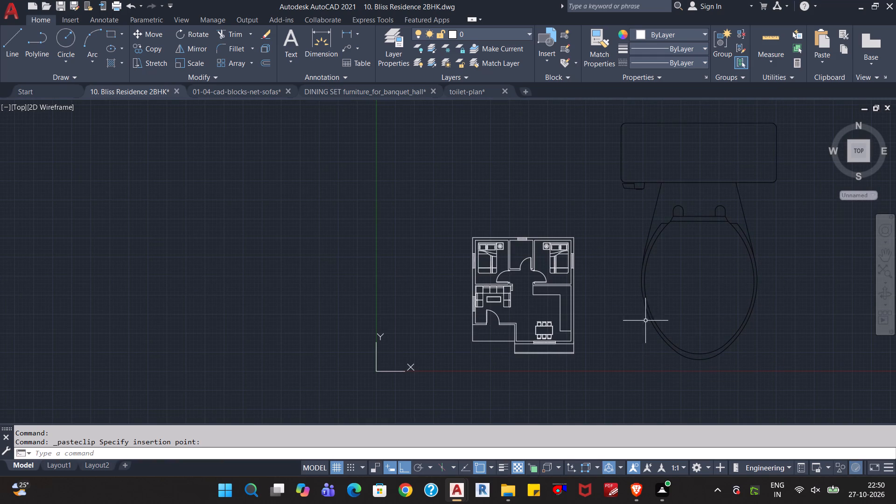
# Set the colour of the pasted toilet to ByBlock.
pyautogui.click(791, 109)
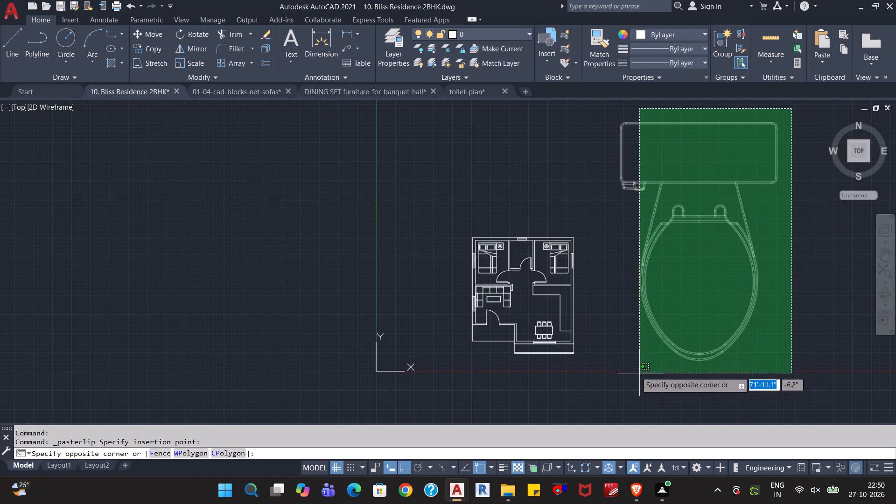
pyautogui.click(617, 366)
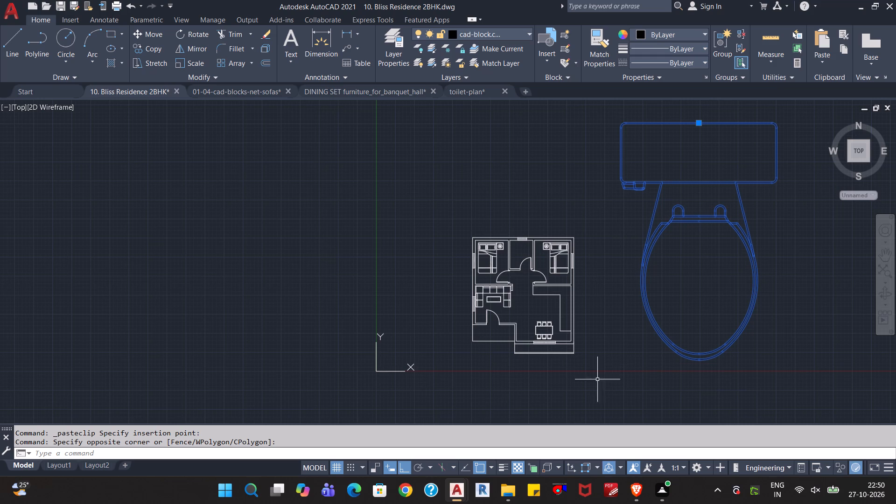
pyautogui.click(695, 36)
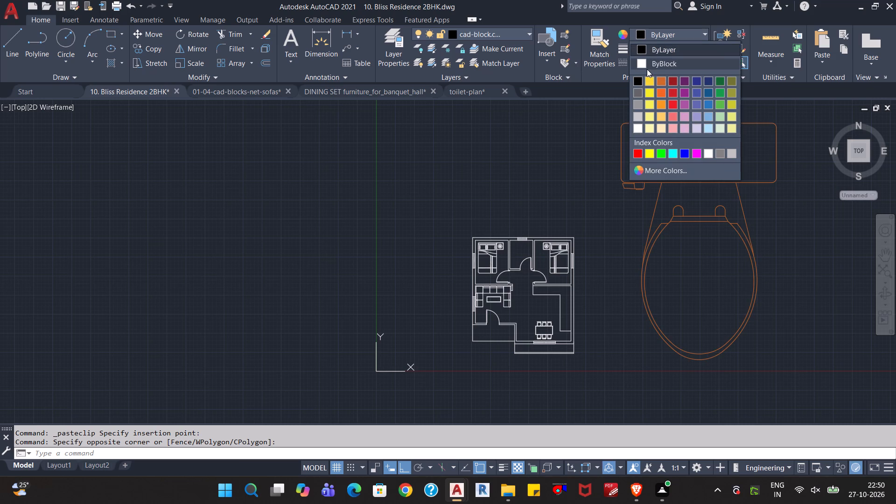
pyautogui.click(643, 65)
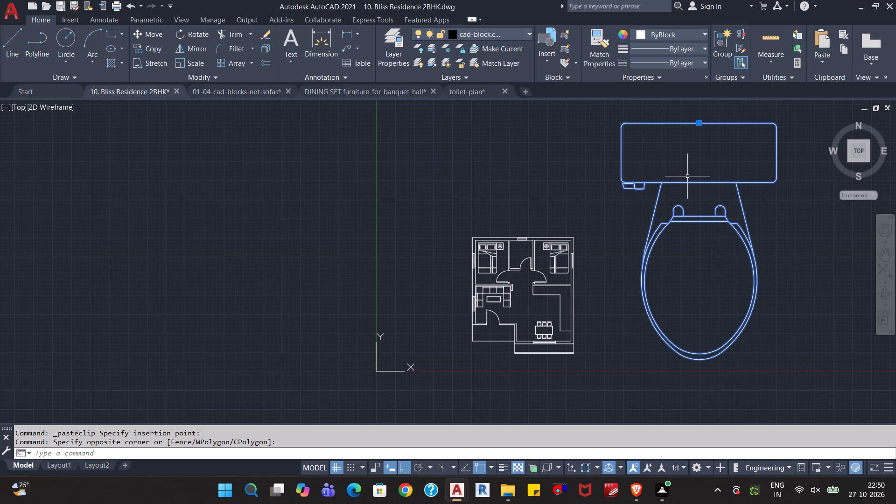
pyautogui.scroll(2, 684, 202)
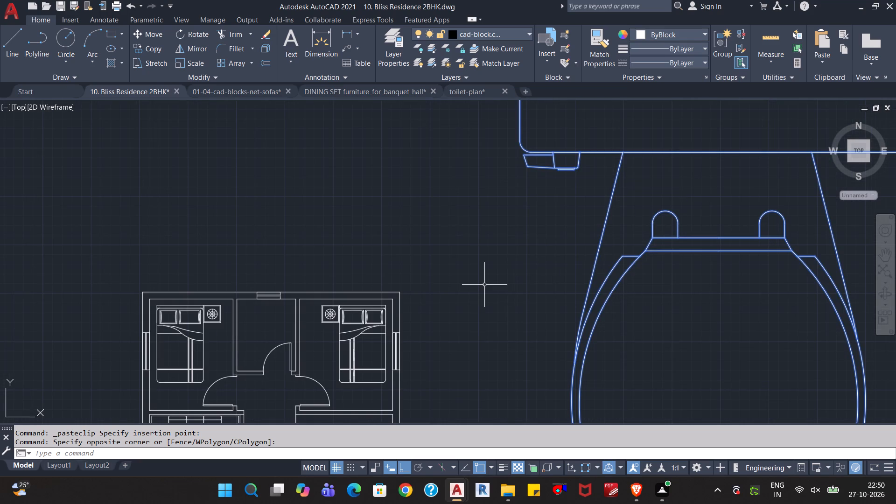
pyautogui.scroll(-2, 480, 285)
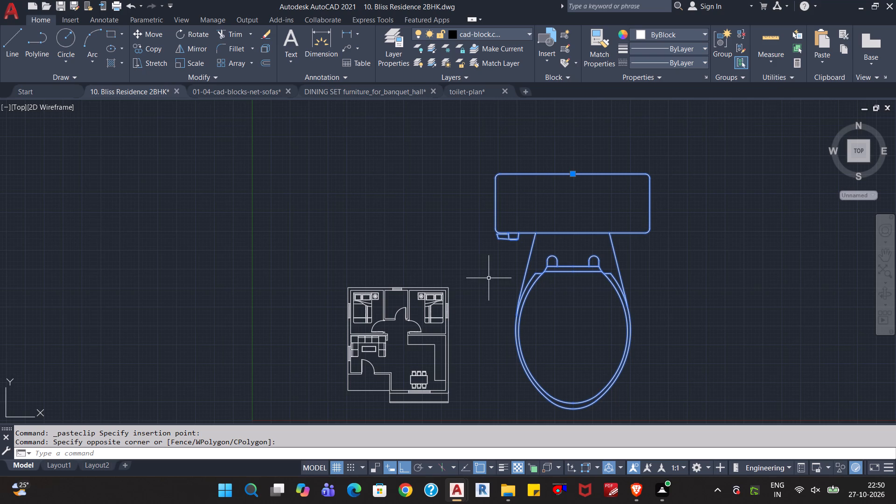
# Scale the pasted toilet by reference, using the length of its tank's top edge and a new length of 2'.
pyautogui.write('sc')
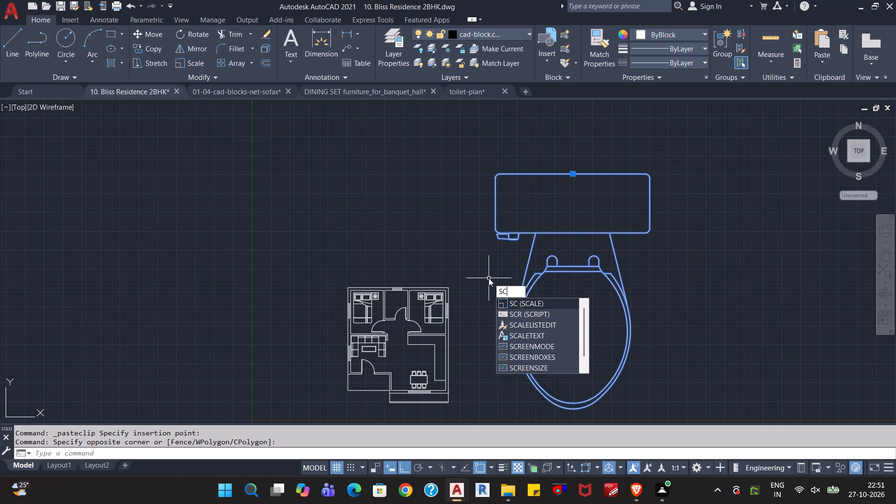
pyautogui.press('Return')
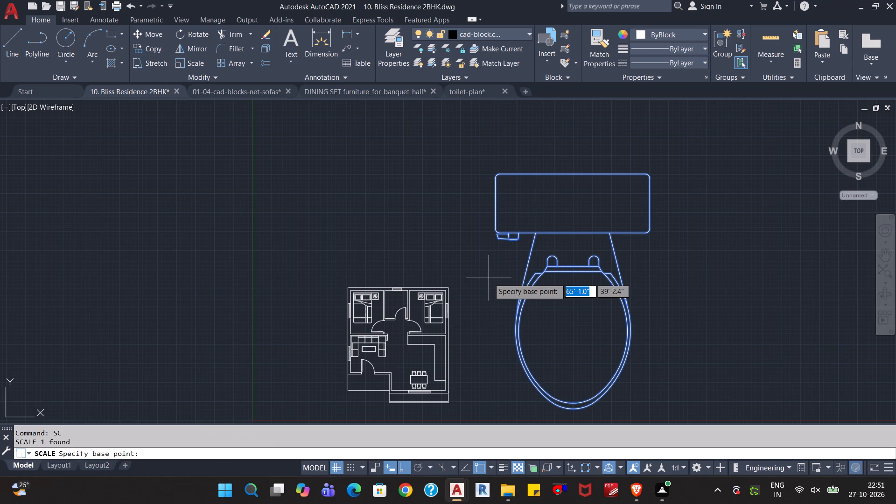
pyautogui.click(500, 175)
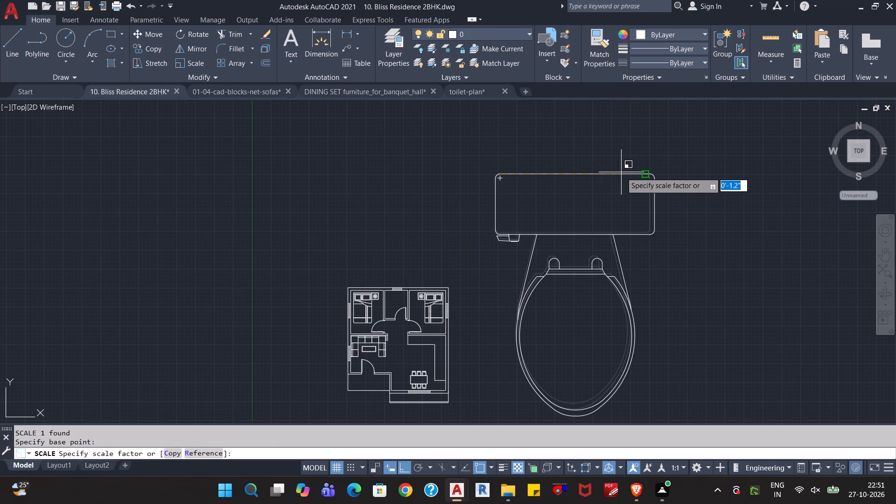
pyautogui.press('r')
pyautogui.press('Return')
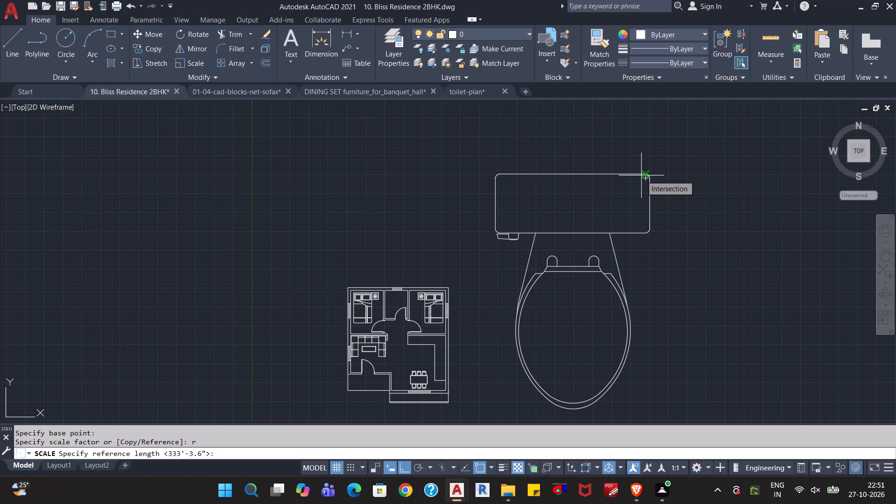
pyautogui.click(641, 175)
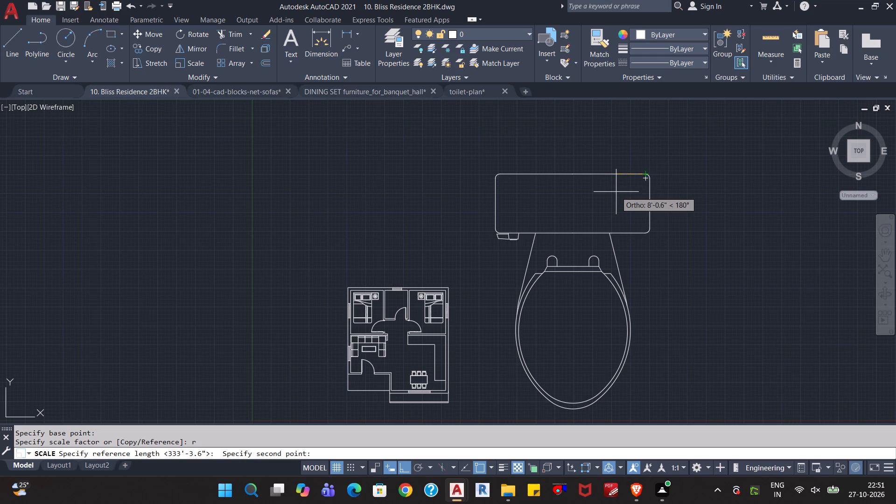
pyautogui.click(502, 176)
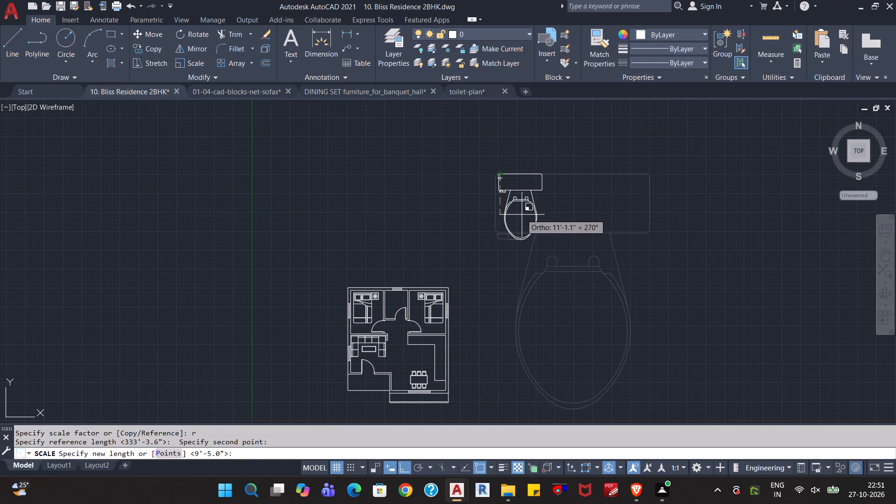
pyautogui.write("2'")
pyautogui.press('Return')
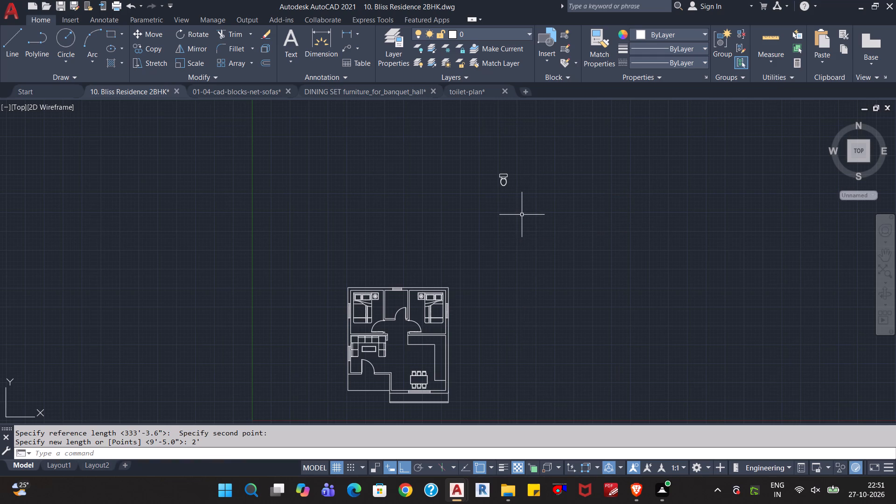
# Copy the scaled toilet and paste it in the room between the two bedrooms, its tank against the north wall below the window.
pyautogui.click(521, 156)
pyautogui.click(496, 195)
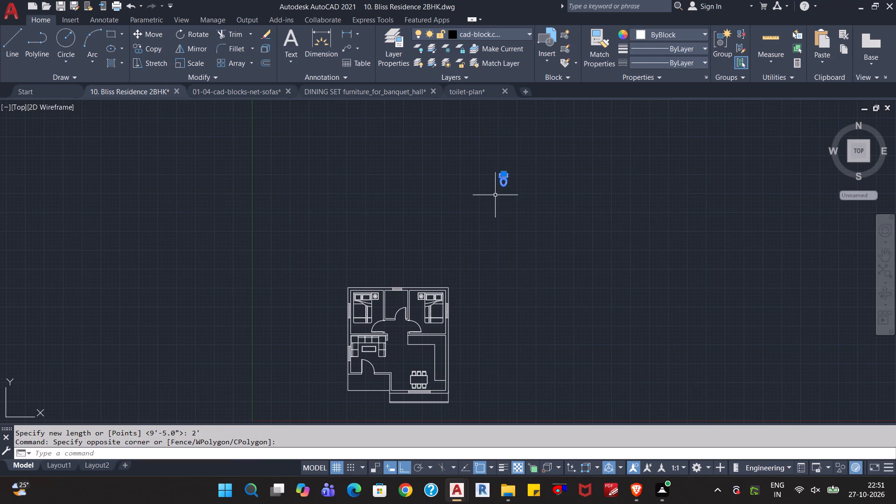
pyautogui.hotkey('ctrl', 'c')
pyautogui.scroll(2, 419, 301)
pyautogui.scroll(2, 365, 307)
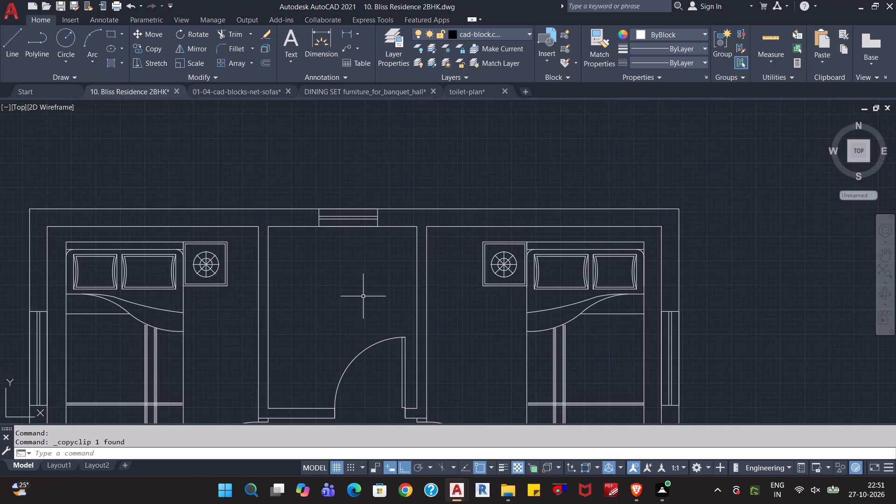
pyautogui.hotkey('ctrl', 'v')
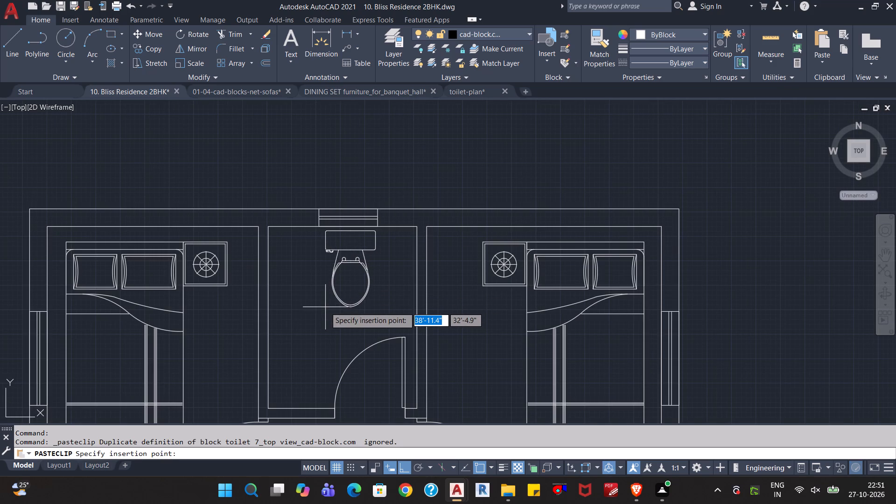
pyautogui.scroll(2, 324, 306)
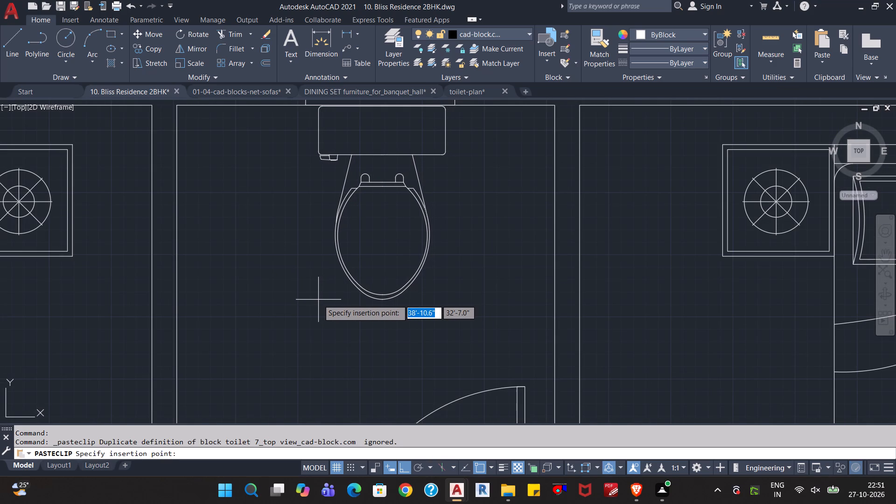
pyautogui.click(316, 299)
# Delete the spare toilet left outside the floor plan, to its northeast.
pyautogui.scroll(-1, 392, 311)
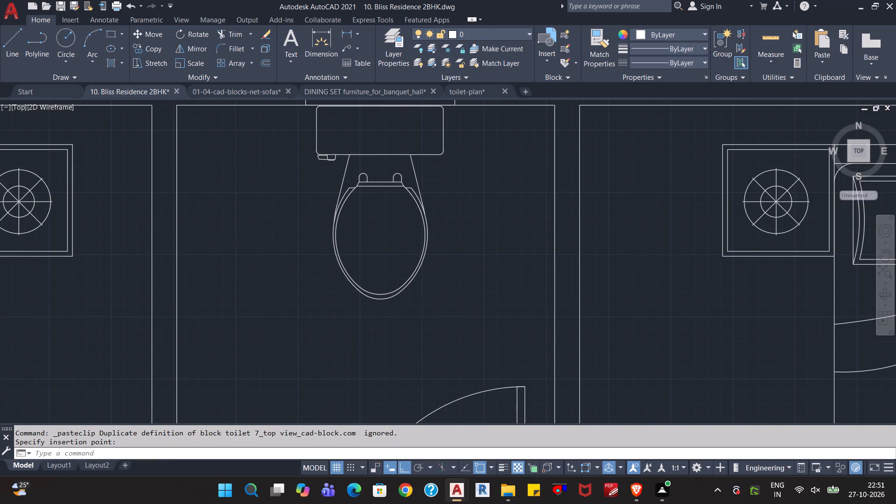
pyautogui.scroll(2, 443, 263)
pyautogui.moveTo(430, 227); pyautogui.dragTo(478, 356, button='middle')
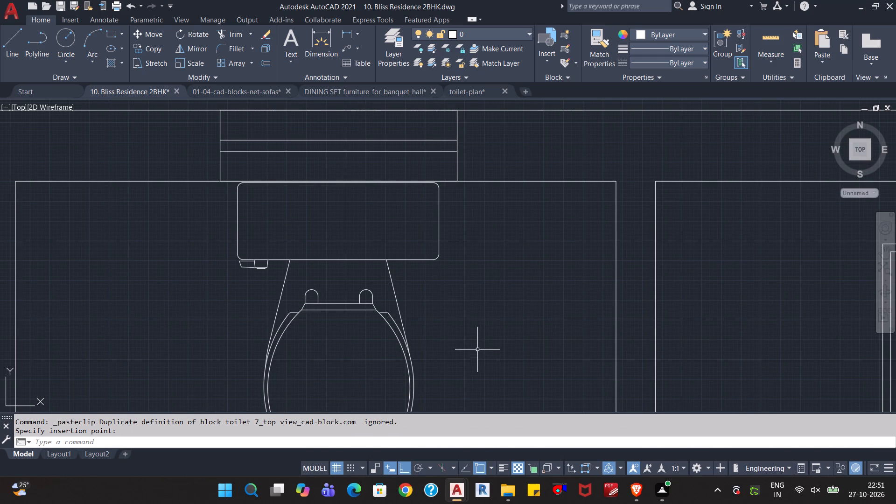
pyautogui.scroll(-2, 454, 285)
pyautogui.moveTo(463, 301); pyautogui.dragTo(453, 243, button='middle')
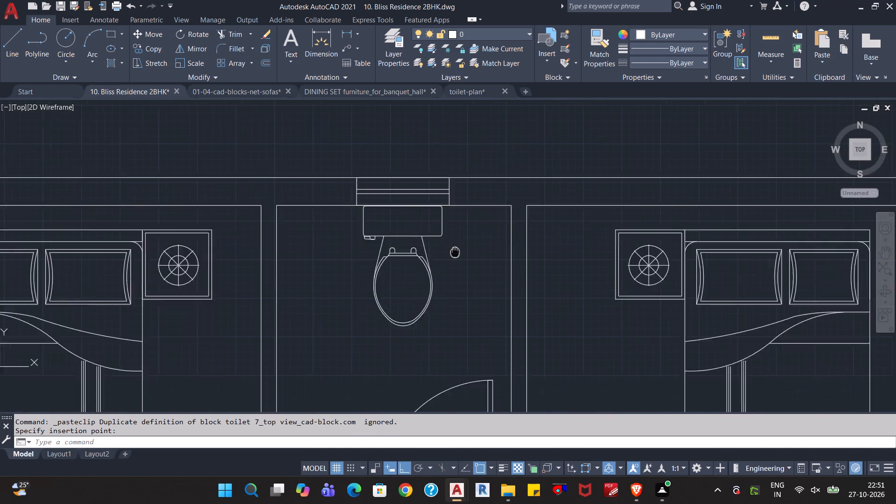
pyautogui.moveTo(453, 243); pyautogui.dragTo(451, 214, button='middle')
pyautogui.scroll(-2, 445, 228)
pyautogui.moveTo(447, 243); pyautogui.dragTo(434, 227, button='middle')
pyautogui.scroll(-2, 434, 227)
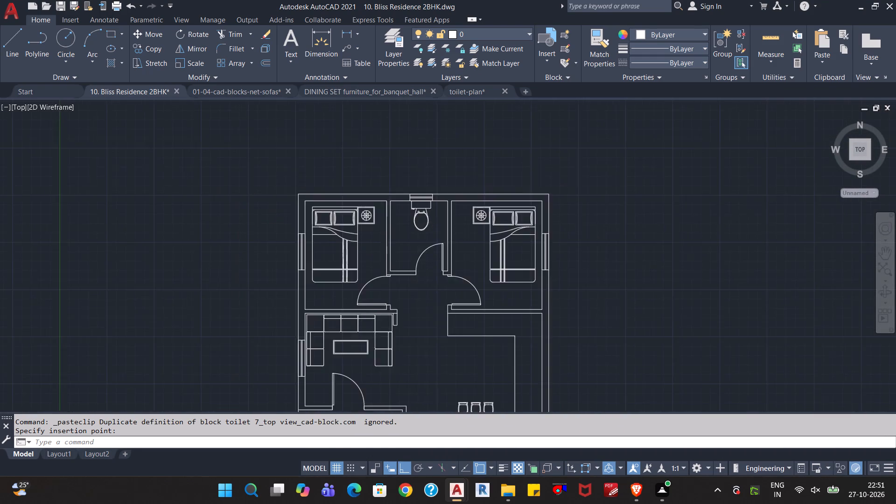
pyautogui.scroll(-2, 467, 221)
pyautogui.click(559, 172)
pyautogui.click(511, 132)
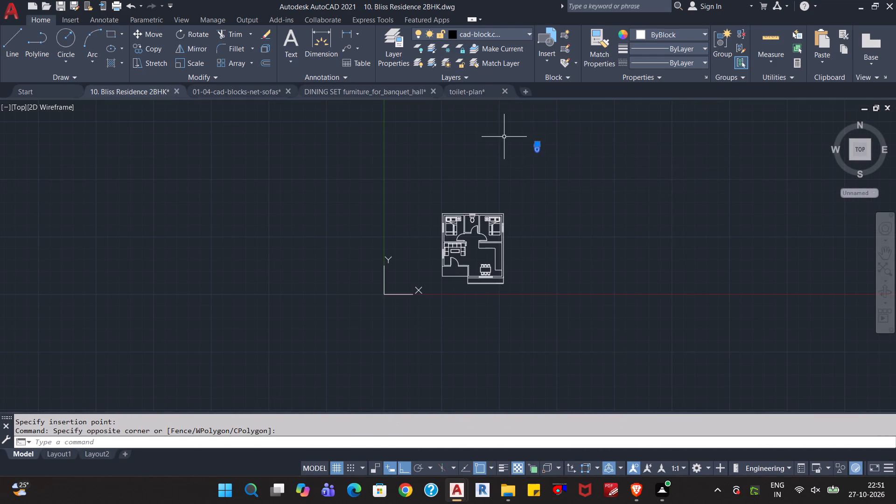
pyautogui.press('BackSpace')
pyautogui.press('Delete')
pyautogui.press('Escape')
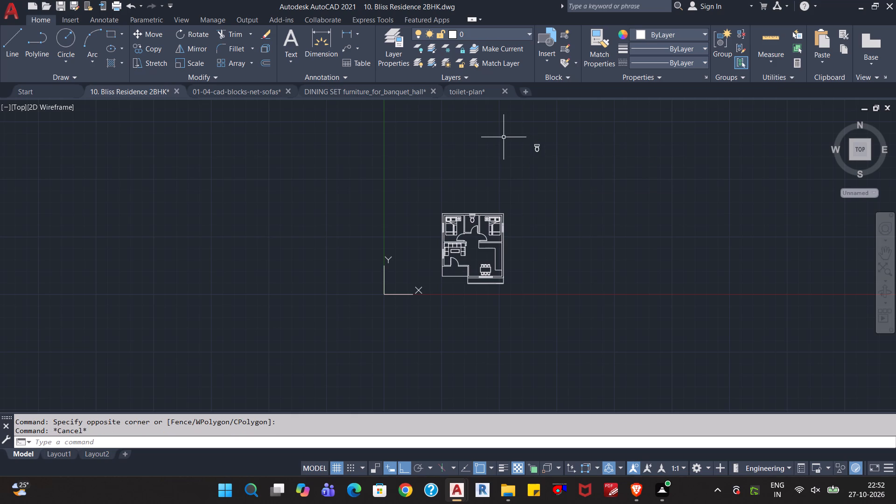
pyautogui.moveTo(555, 135); pyautogui.dragTo(531, 153)
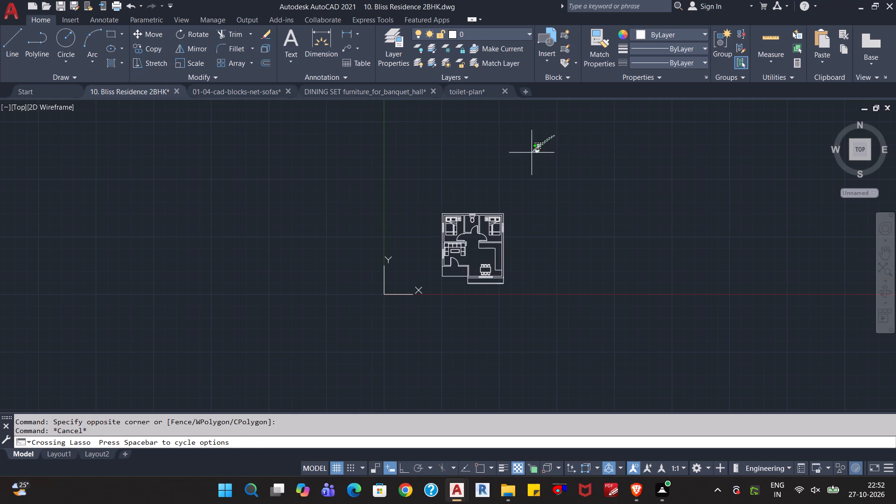
pyautogui.moveTo(531, 153); pyautogui.dragTo(529, 159)
pyautogui.press('Delete')
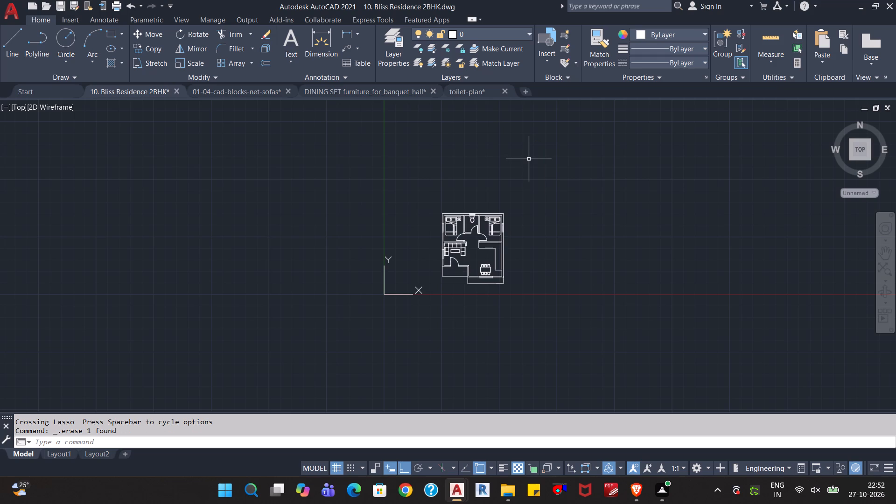
# Save the Bliss Residence 2BHK drawing.
pyautogui.scroll(2, 507, 220)
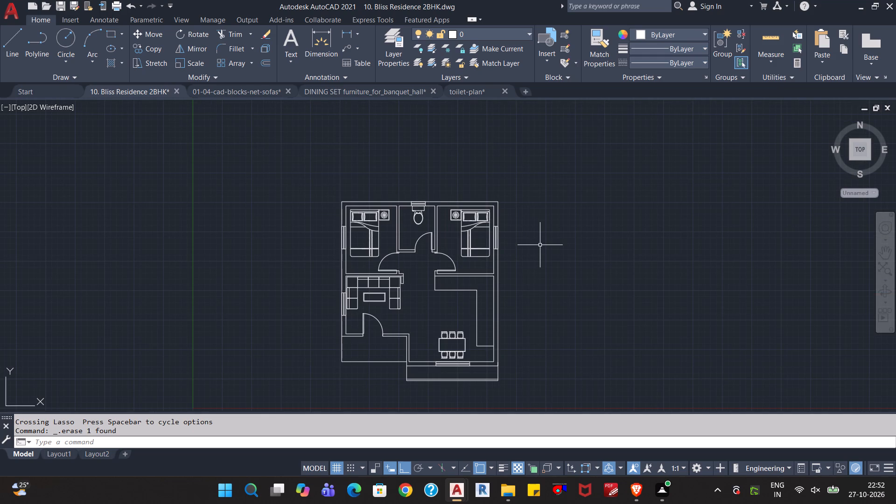
pyautogui.hotkey('ctrl', 's')
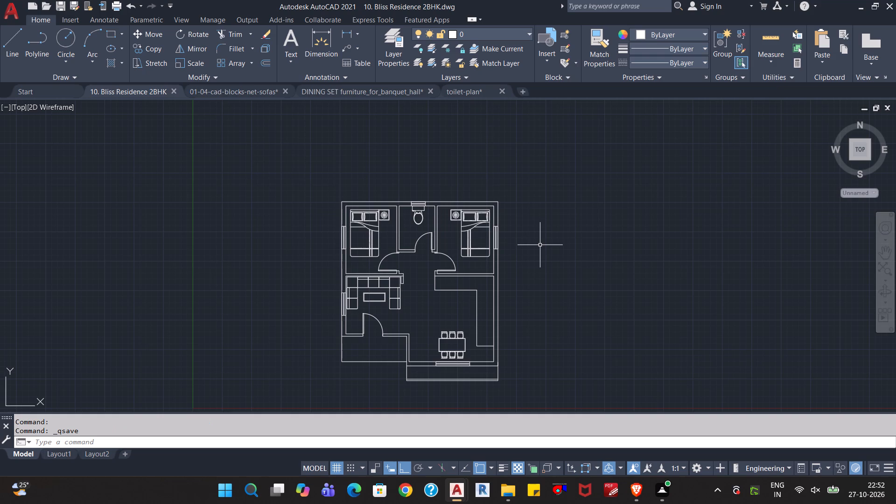
# Close the toilet-plan, DINING SET furniture_for_banquet_hall and 01-04-cad-blocks-net-sofas drawings without saving their changes.
pyautogui.click(500, 89)
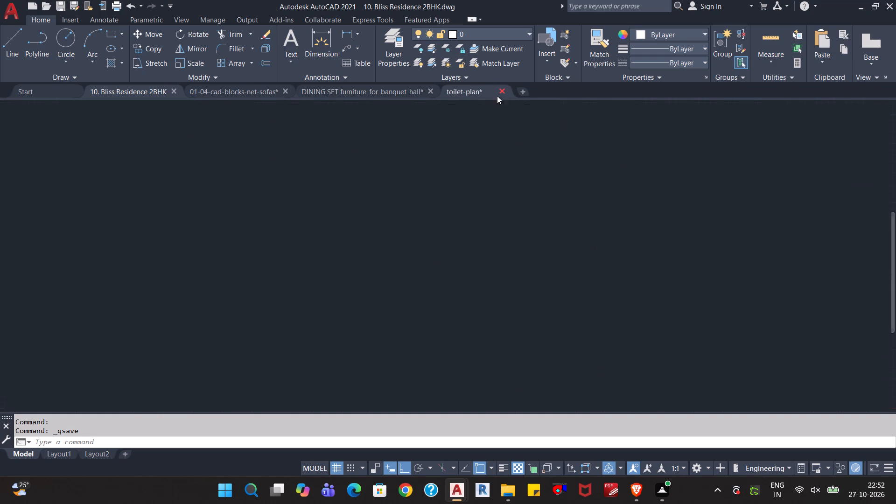
pyautogui.click(492, 270)
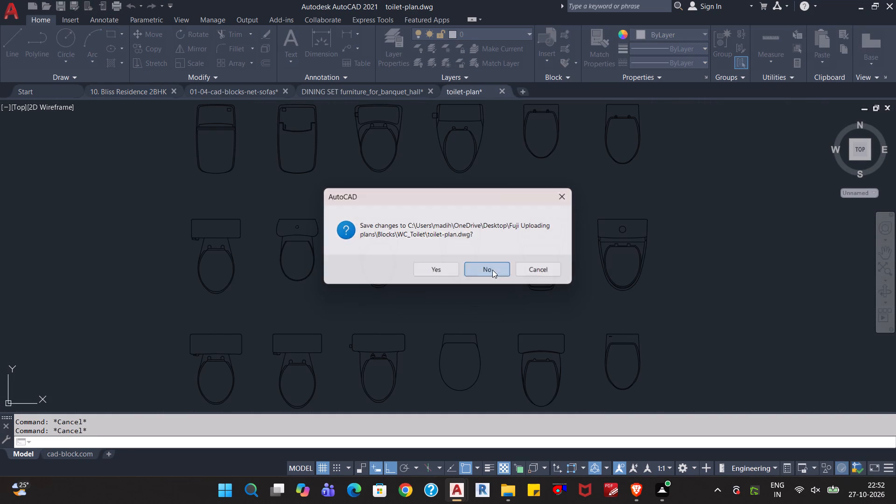
pyautogui.click(433, 86)
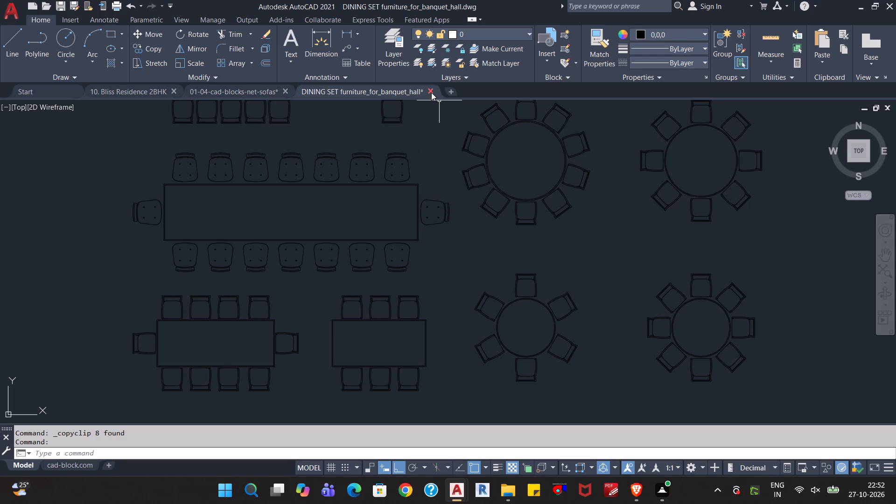
pyautogui.click(431, 92)
pyautogui.click(475, 264)
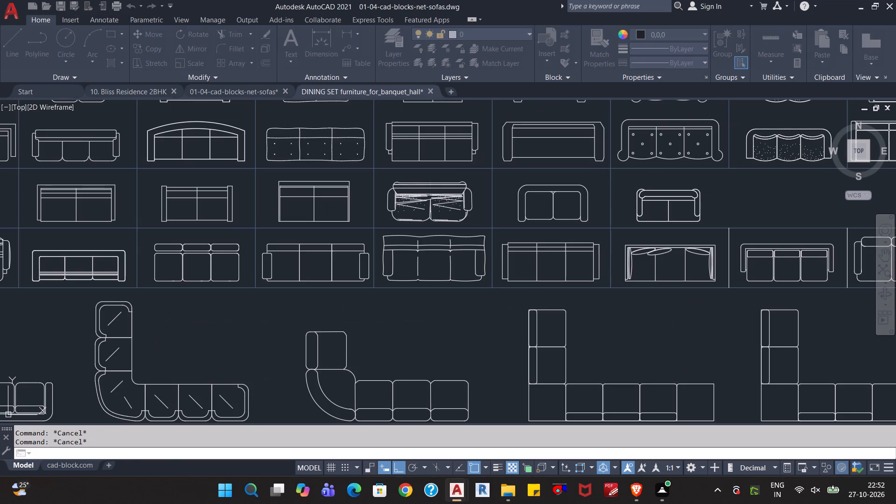
pyautogui.click(287, 91)
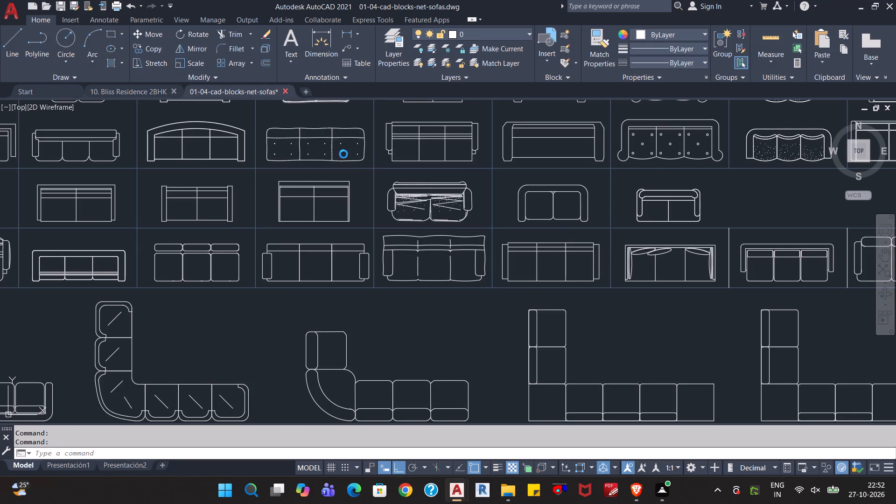
pyautogui.click(488, 271)
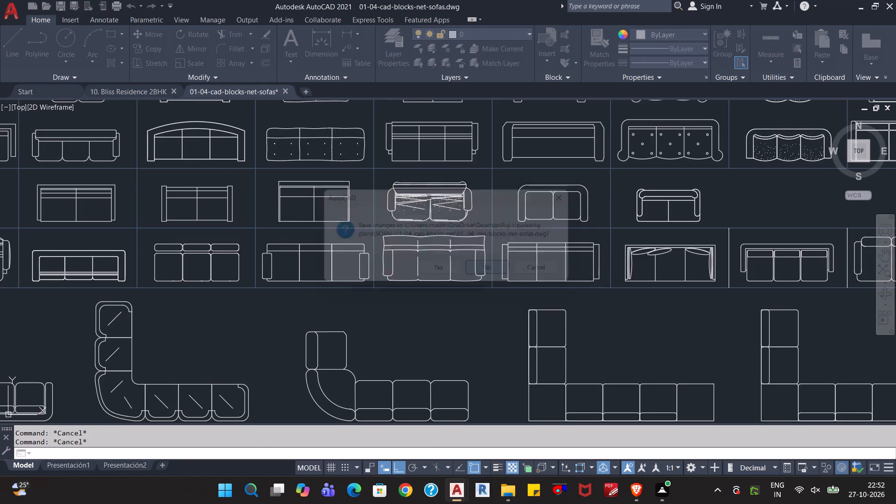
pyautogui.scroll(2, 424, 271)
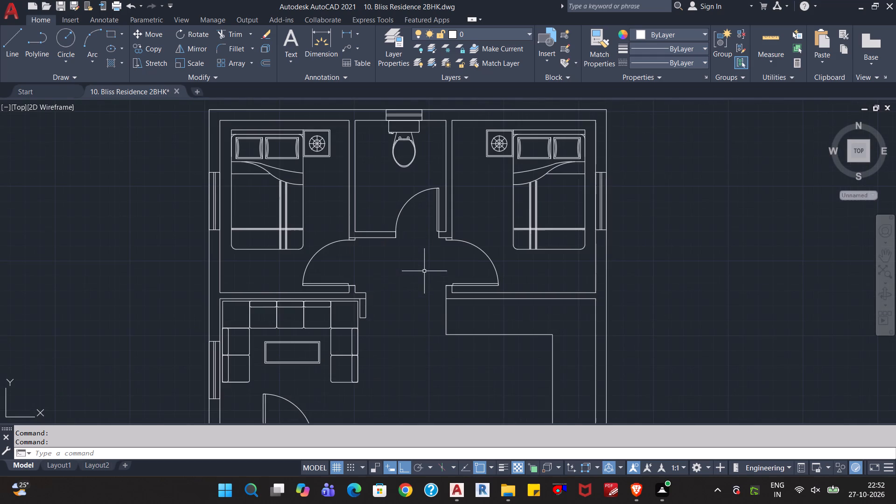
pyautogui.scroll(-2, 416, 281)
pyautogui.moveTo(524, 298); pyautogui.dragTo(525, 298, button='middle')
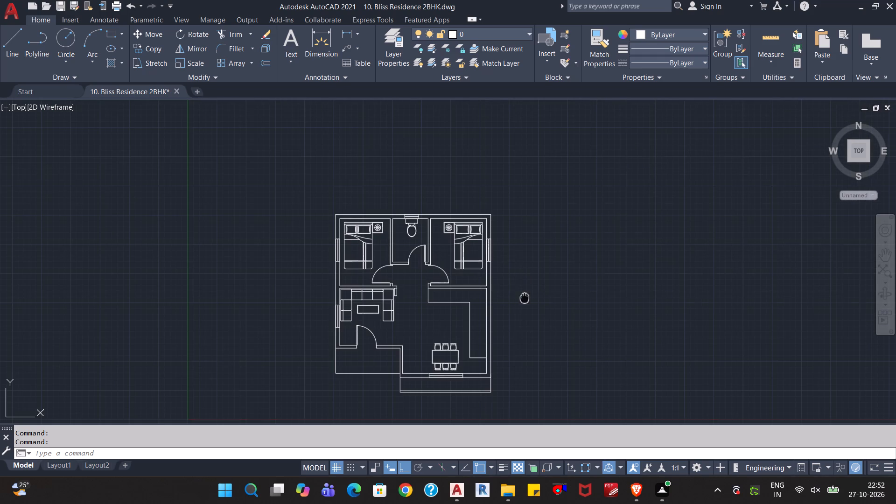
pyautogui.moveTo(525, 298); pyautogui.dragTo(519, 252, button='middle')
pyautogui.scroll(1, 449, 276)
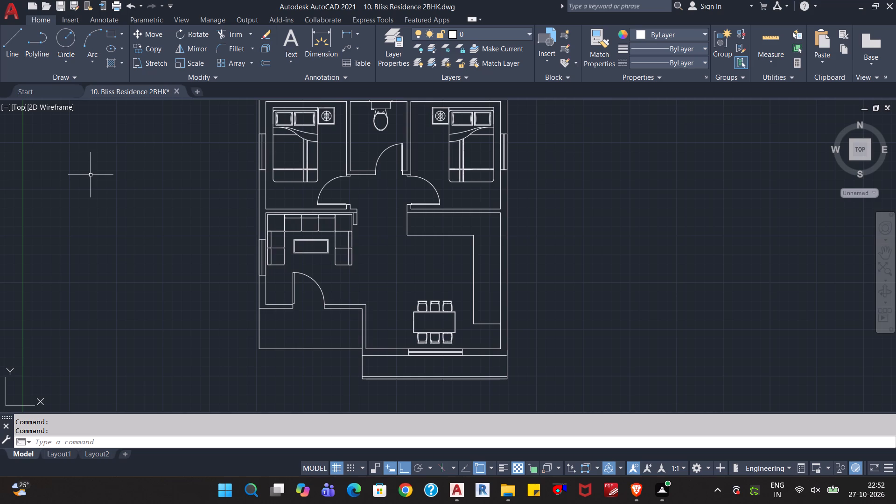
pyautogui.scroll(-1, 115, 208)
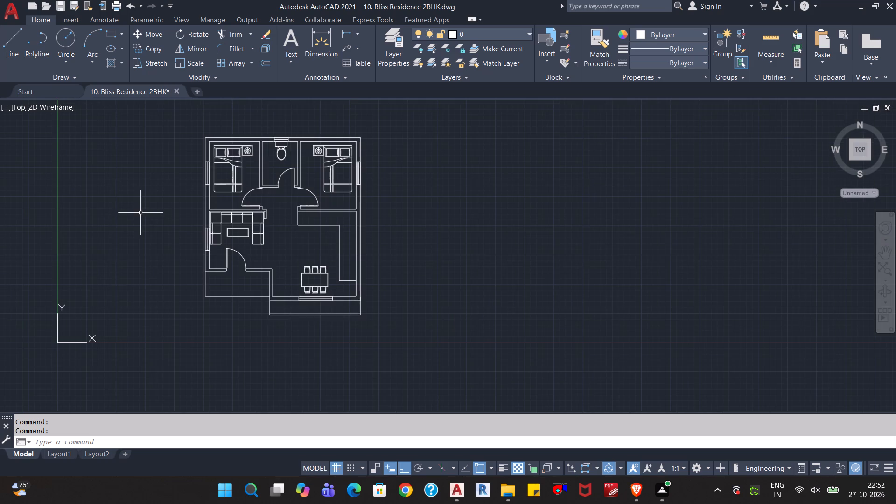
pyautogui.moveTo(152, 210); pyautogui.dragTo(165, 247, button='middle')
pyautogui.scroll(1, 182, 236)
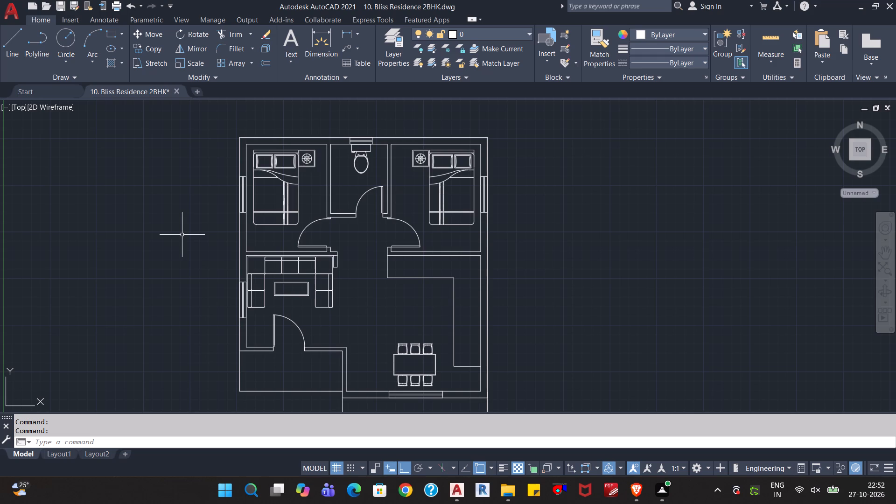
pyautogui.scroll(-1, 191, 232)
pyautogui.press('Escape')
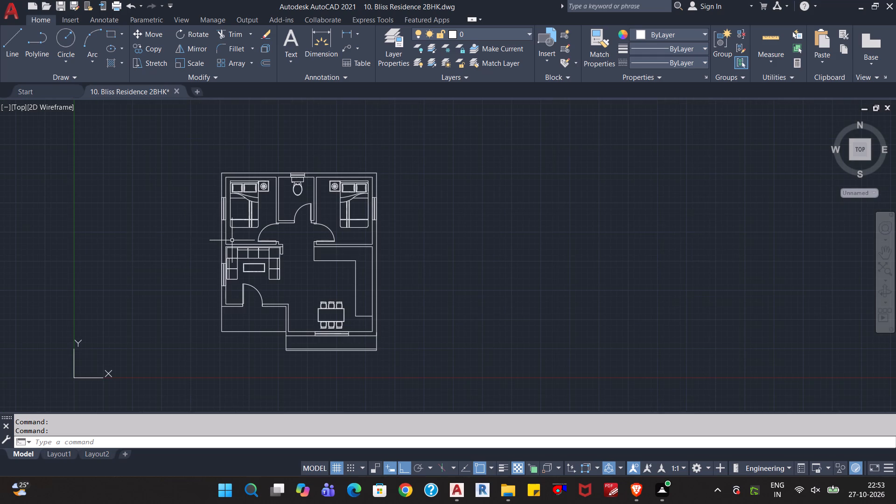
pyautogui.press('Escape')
# Save the Bliss Residence 2BHK drawing.
pyautogui.hotkey('ctrl', 's')
pyautogui.scroll(1, 337, 276)
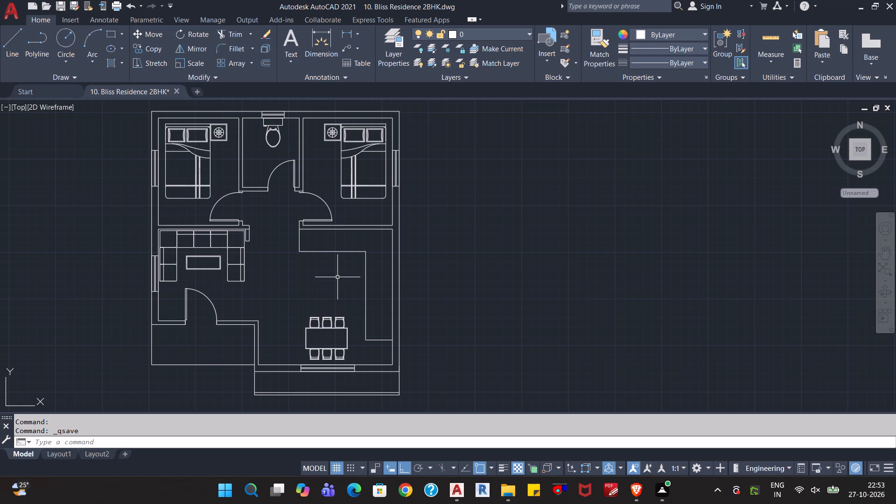
pyautogui.press('Escape')
pyautogui.press('Escape')
# Draw a horizontal line about 5'-5.4" long across the kitchen counter's east leg, slightly north of its south end.
pyautogui.scroll(-1, 337, 277)
pyautogui.scroll(2, 323, 286)
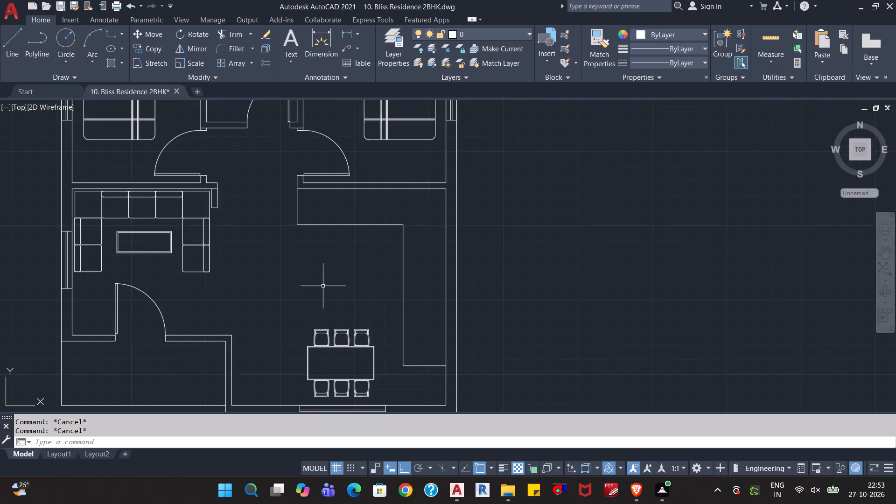
pyautogui.moveTo(324, 285); pyautogui.dragTo(355, 324, button='middle')
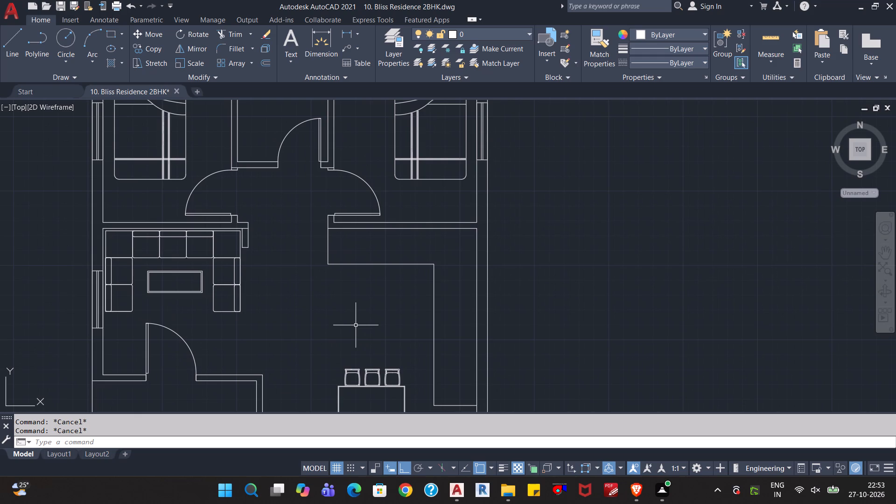
pyautogui.scroll(-1, 356, 325)
pyautogui.moveTo(357, 324); pyautogui.dragTo(355, 283, button='middle')
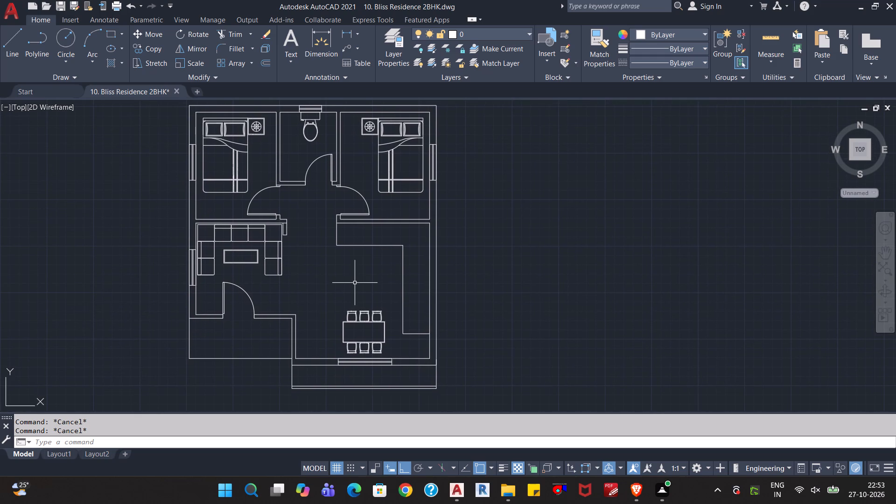
pyautogui.scroll(3, 424, 348)
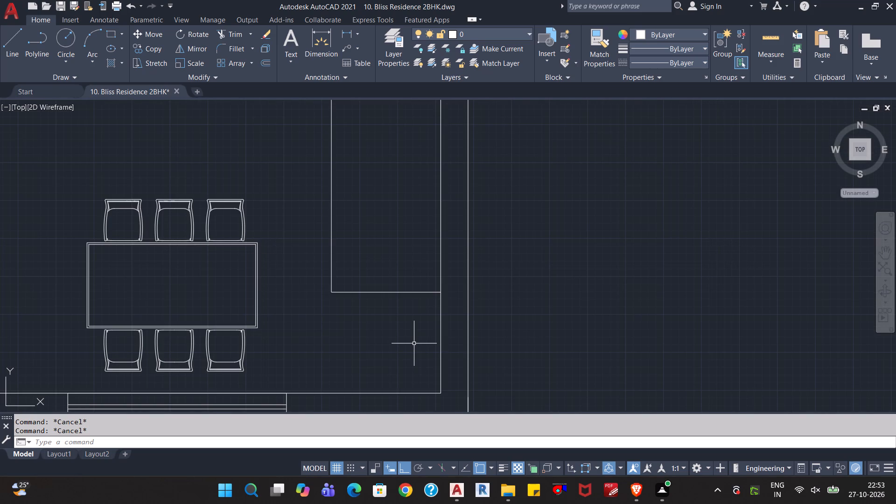
pyautogui.press('l')
pyautogui.press('Return')
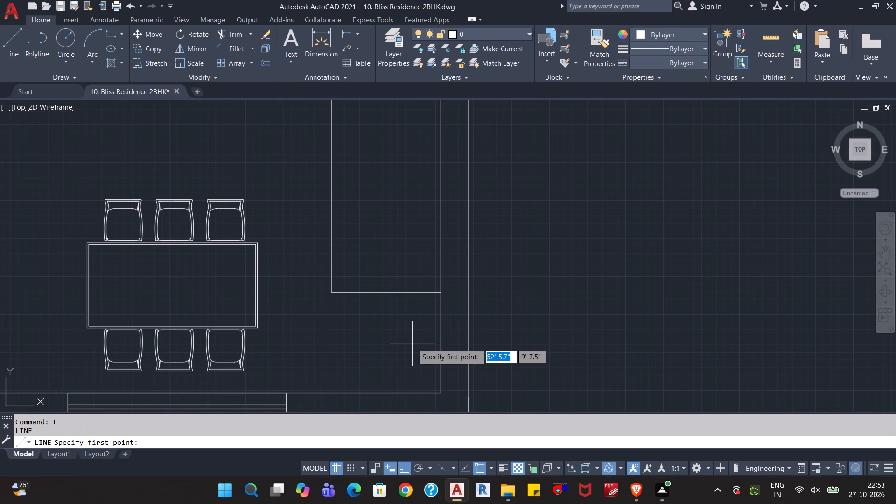
pyautogui.click(512, 252)
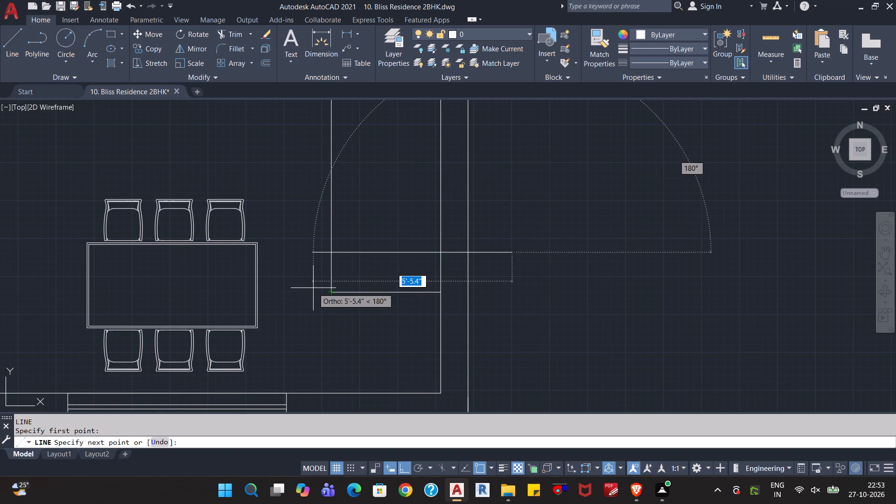
pyautogui.click(313, 288)
pyautogui.press('Escape')
pyautogui.press('Escape')
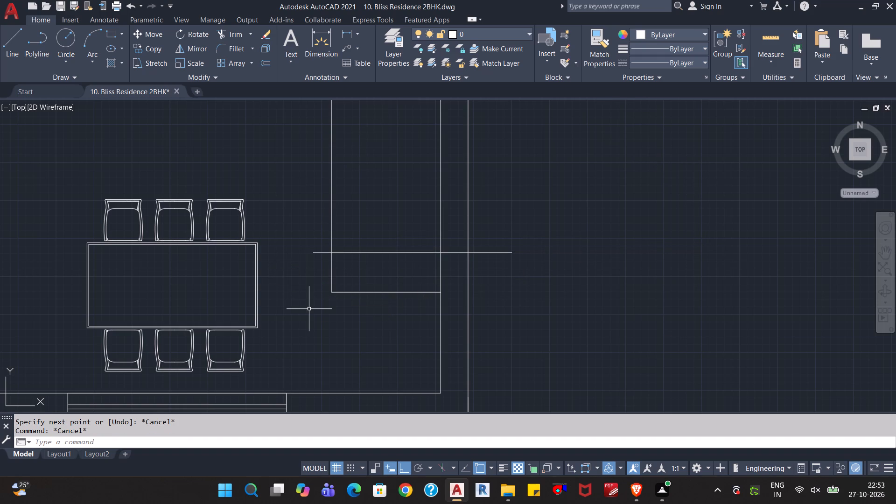
# Trim the counter outline south of the new line and the line's overhangs beyond the counter's west edge and the inner east wall face.
pyautogui.write('tr')
pyautogui.press('Return')
pyautogui.click(372, 306)
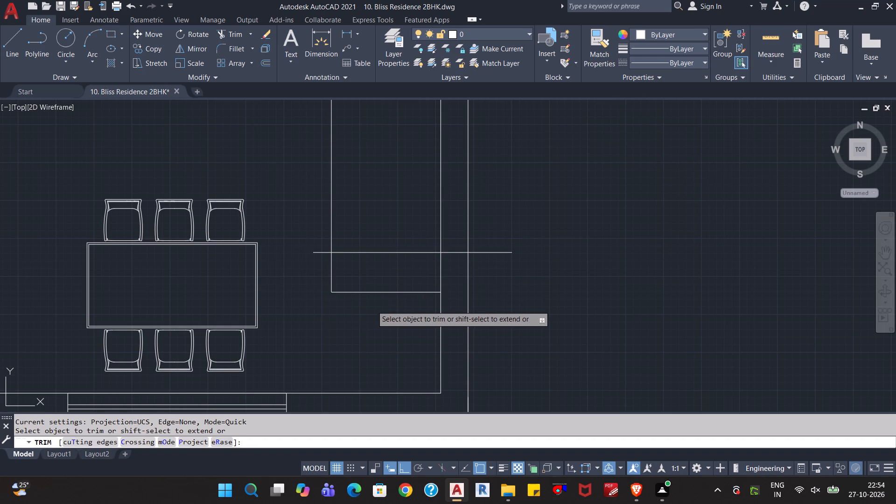
pyautogui.click(327, 277)
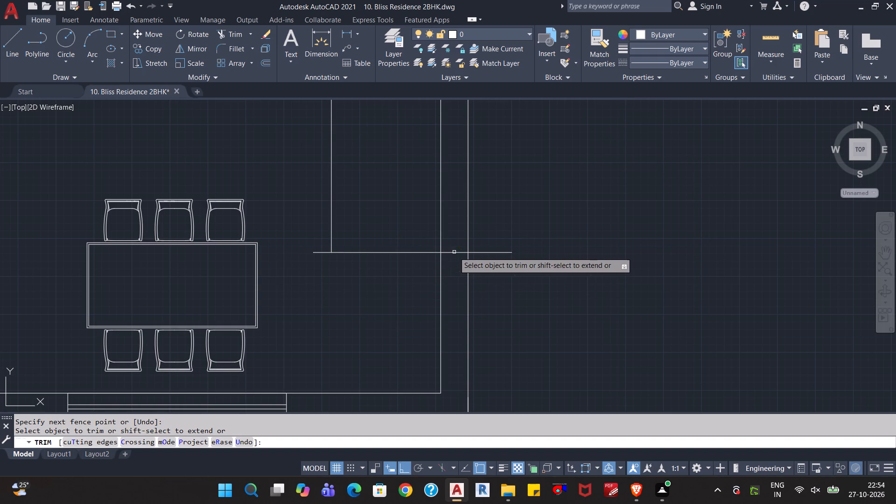
pyautogui.click(455, 252)
pyautogui.click(484, 252)
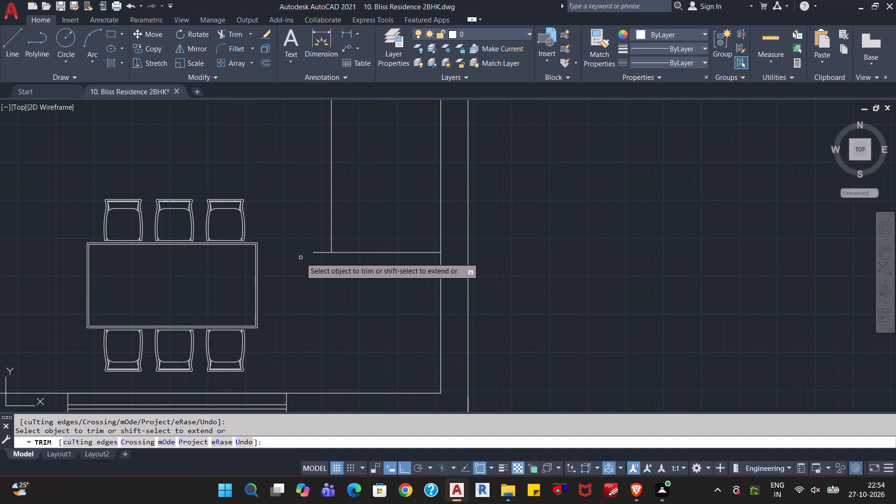
pyautogui.click(317, 254)
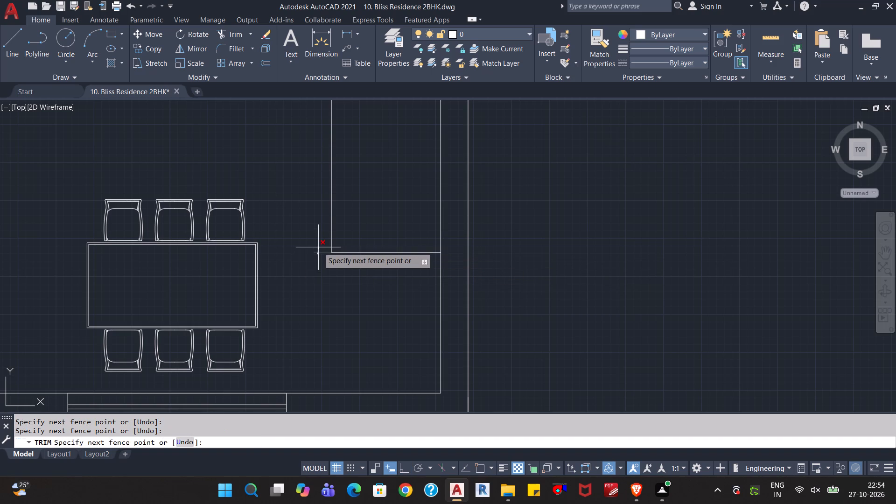
pyautogui.click(318, 246)
pyautogui.press('Escape')
pyautogui.press('Escape')
# Open the refrigerators drawing from the Blocks folder.
pyautogui.scroll(-1, 316, 290)
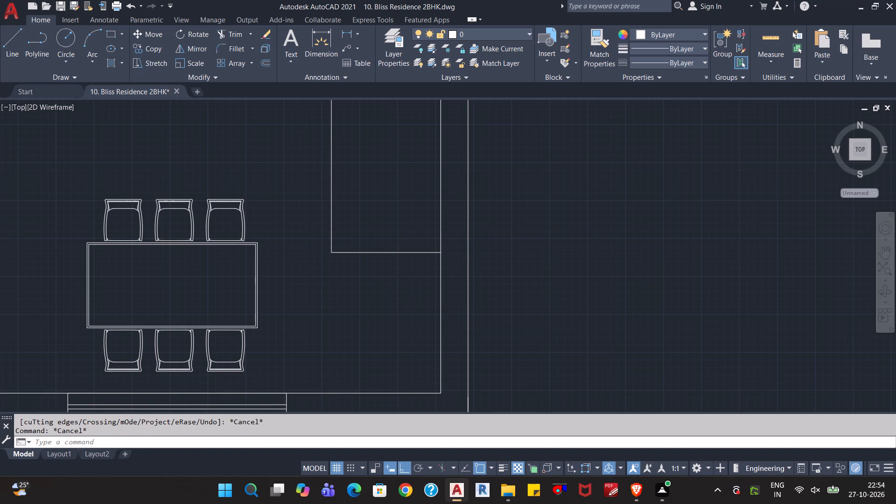
pyautogui.scroll(-1, 316, 290)
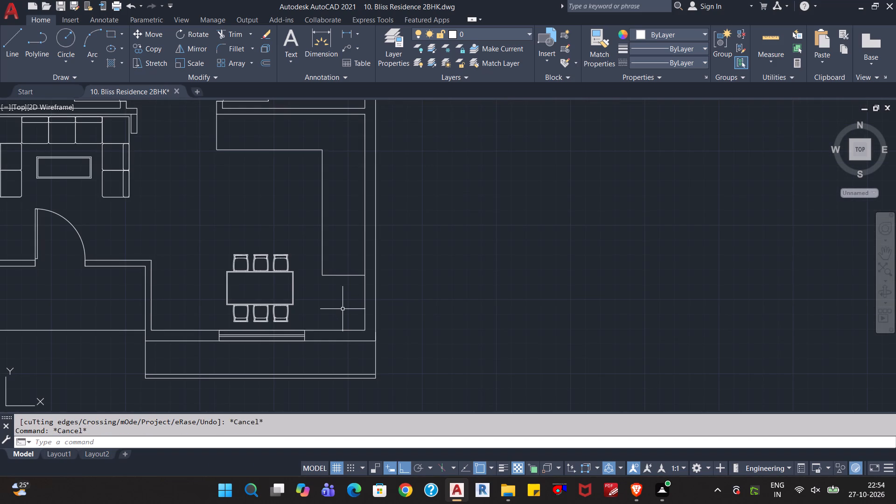
pyautogui.scroll(-1, 218, 206)
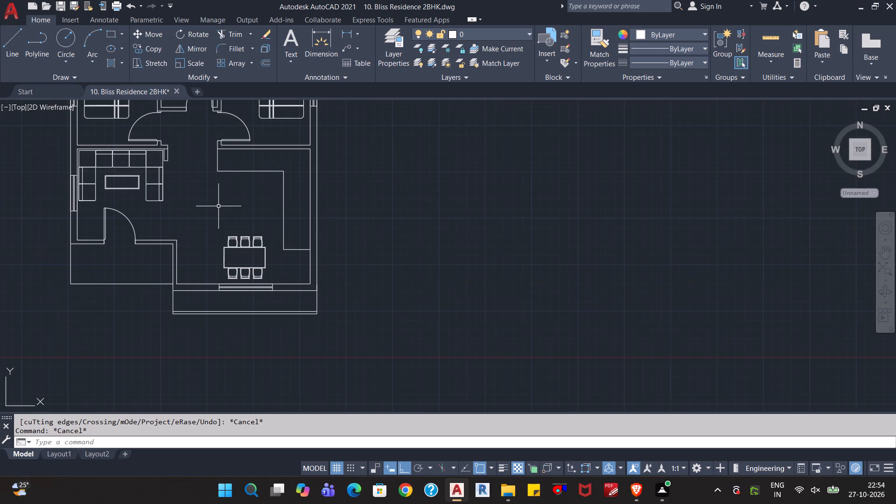
pyautogui.moveTo(218, 211); pyautogui.dragTo(232, 267, button='middle')
pyautogui.hotkey('ctrl', 'o')
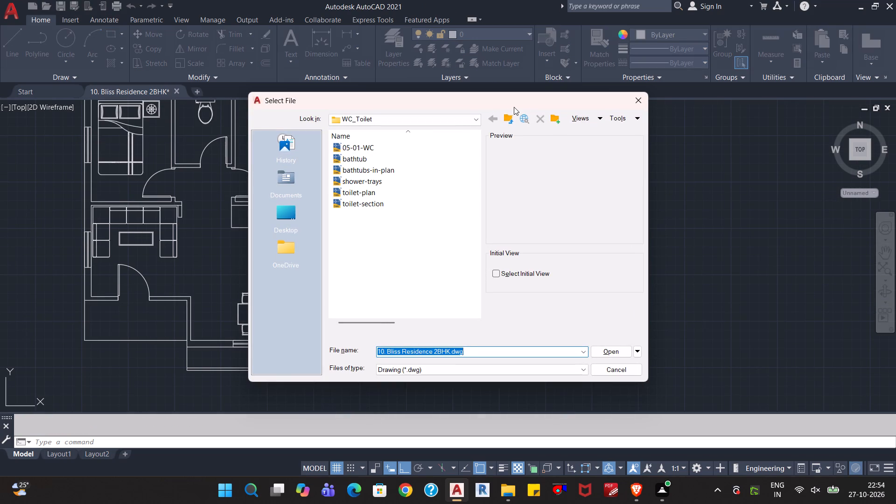
pyautogui.click(503, 119)
pyautogui.scroll(-1, 417, 199)
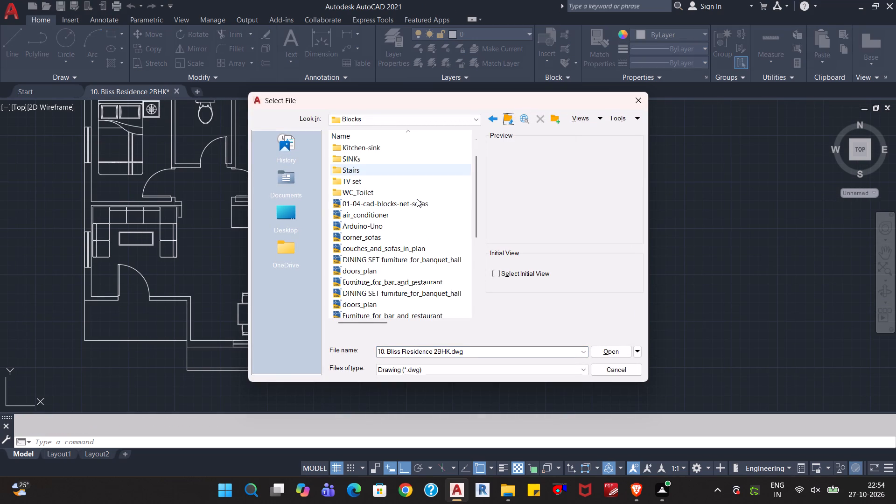
pyautogui.scroll(-1, 392, 239)
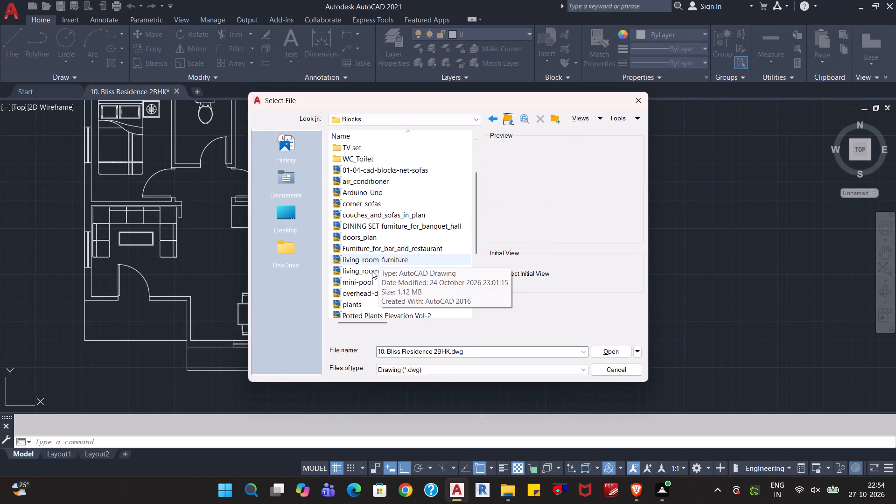
pyautogui.scroll(-3, 371, 272)
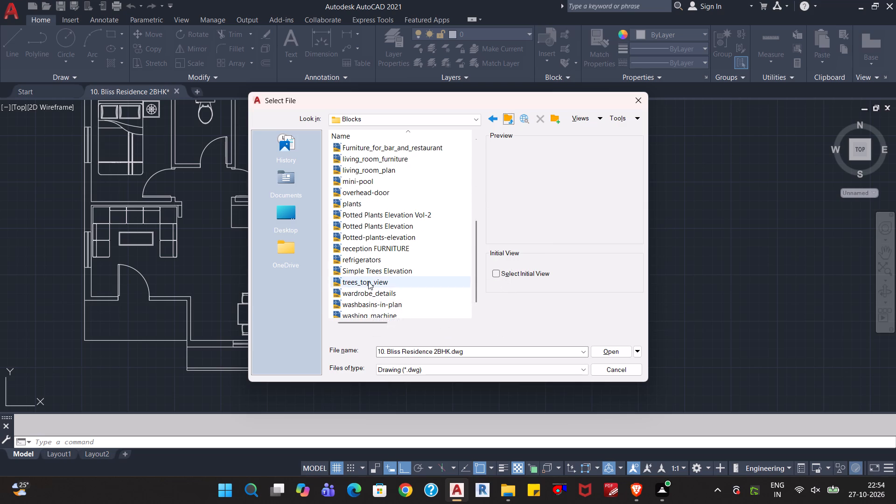
pyautogui.scroll(-2, 364, 294)
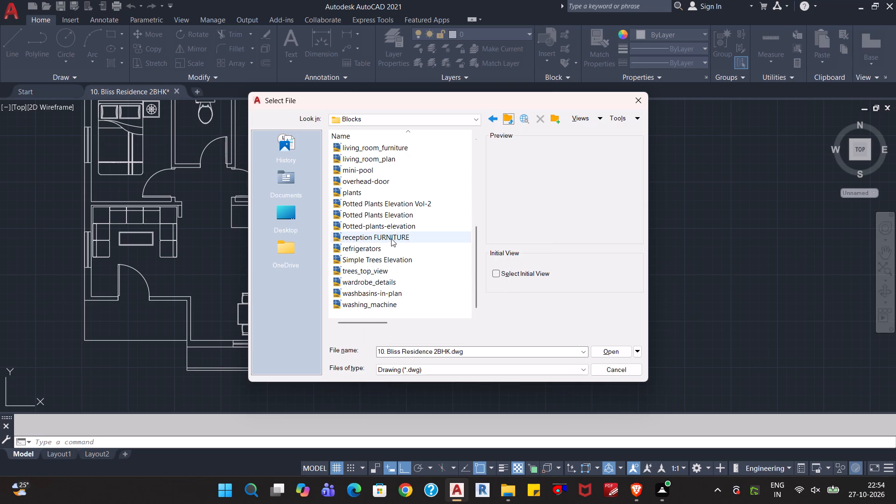
pyautogui.click(383, 251)
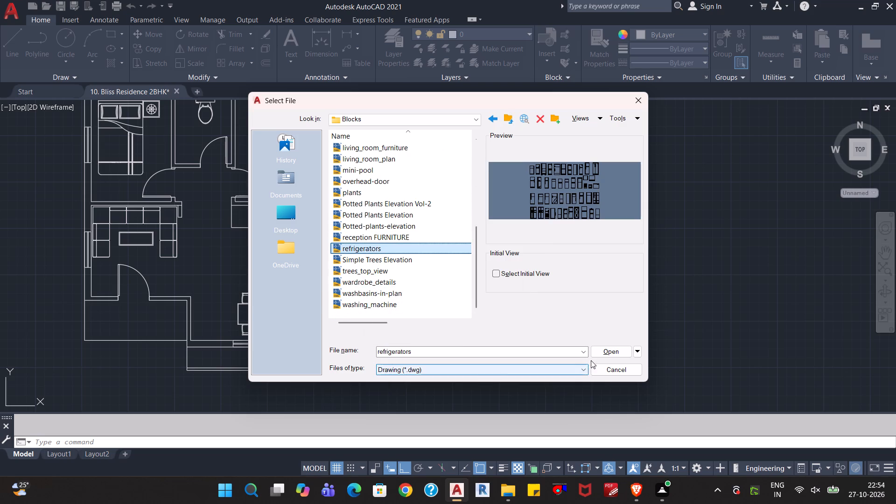
pyautogui.click(604, 353)
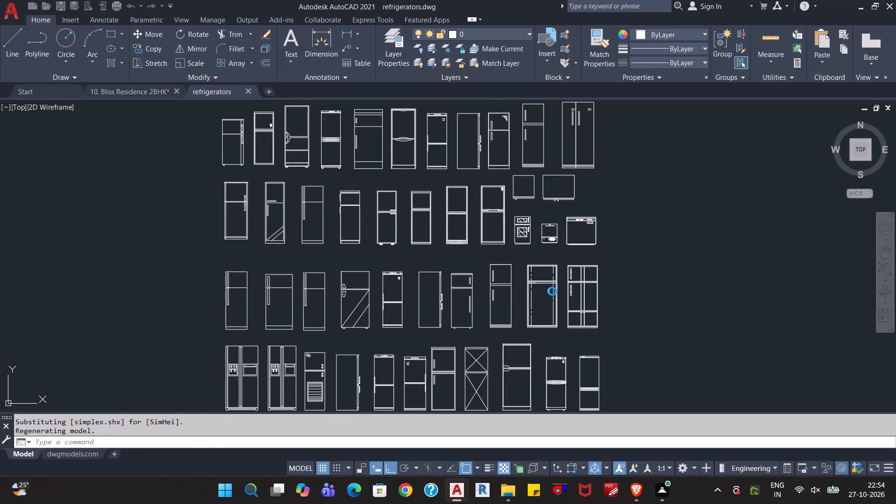
# Copy the smaller top-view refrigerator from the refrigerators drawing and paste it into Bliss Residence 2BHK, east of the floor plan.
pyautogui.scroll(2, 539, 183)
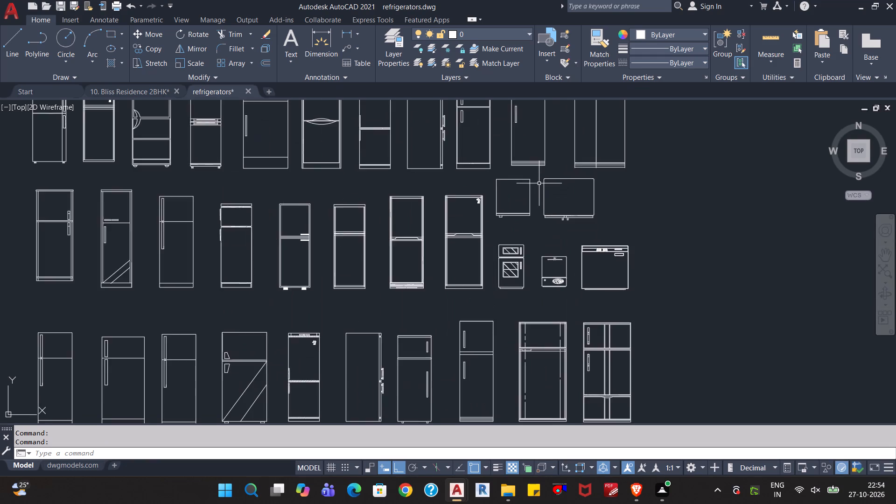
pyautogui.click(529, 172)
pyautogui.click(464, 254)
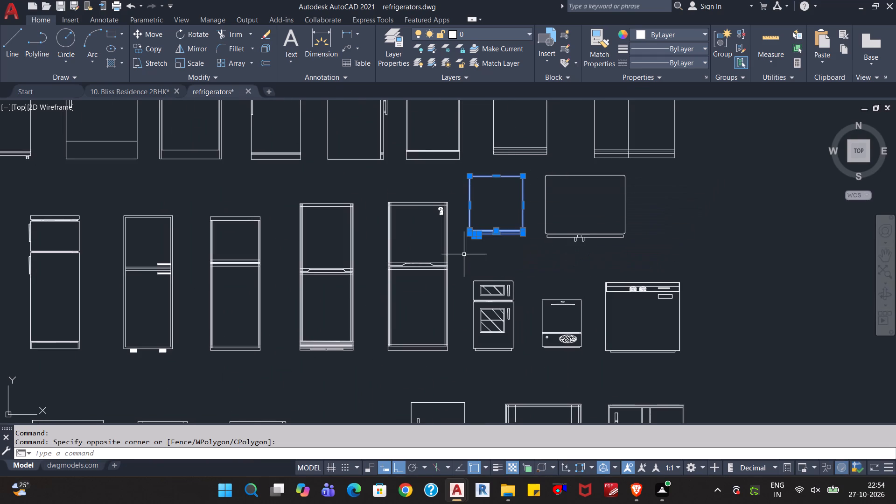
pyautogui.hotkey('ctrl', 'c')
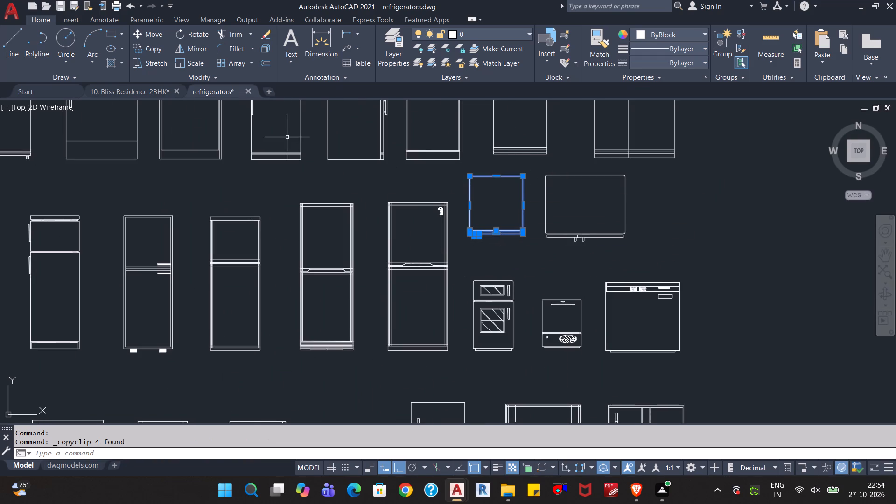
pyautogui.click(142, 91)
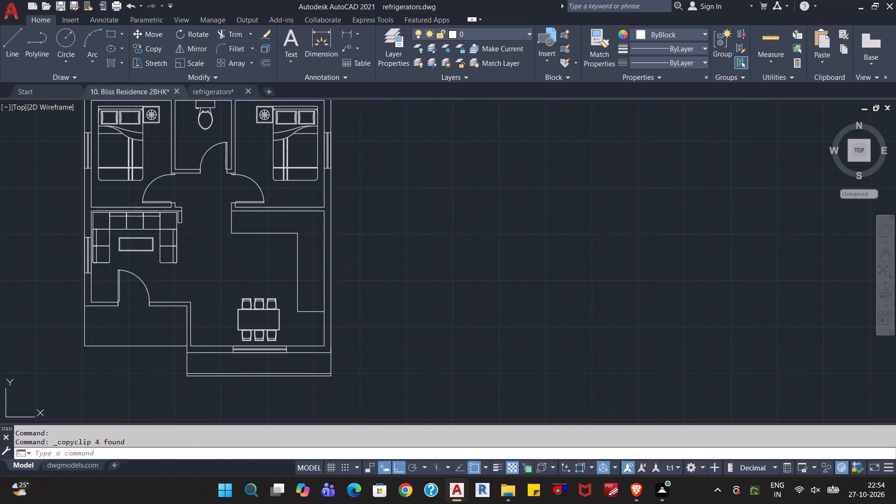
pyautogui.hotkey('ctrl', 'v')
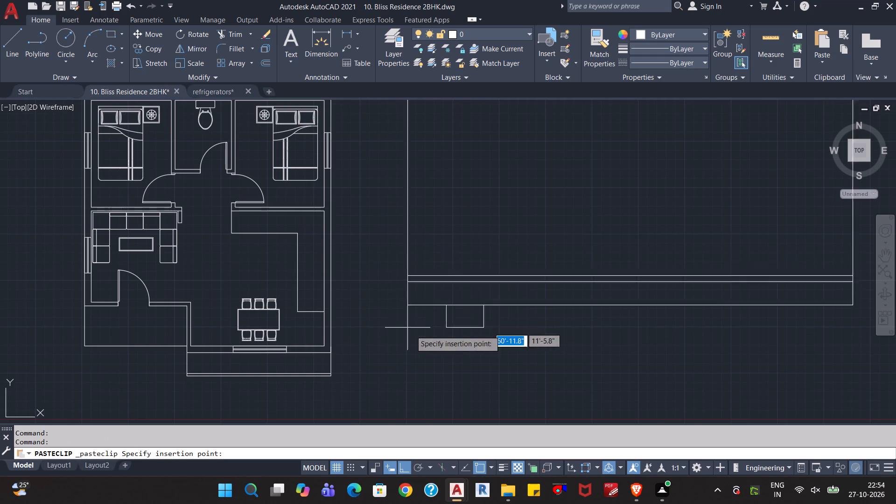
pyautogui.scroll(-2, 419, 362)
pyautogui.click(435, 355)
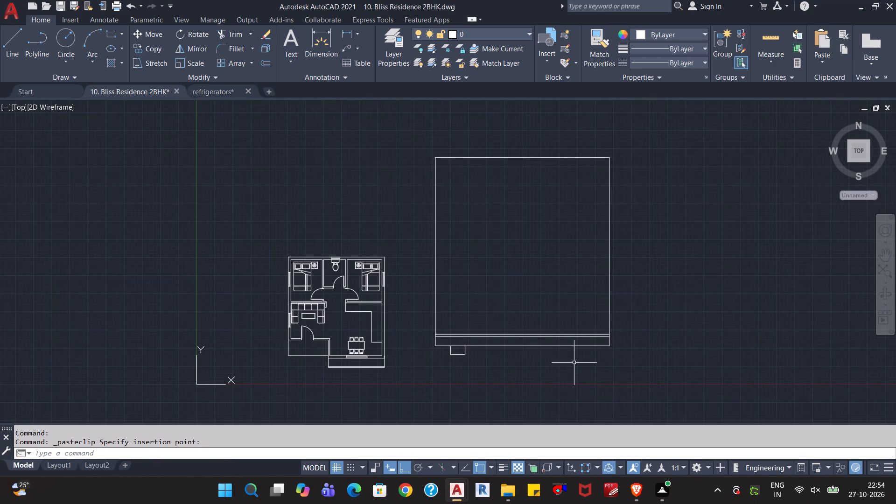
# Scale the pasted refrigerator by reference from its southwest corner, using its bottom width, down to about the depth of the kitchen counter.
pyautogui.moveTo(649, 128); pyautogui.dragTo(644, 131)
pyautogui.click(420, 362)
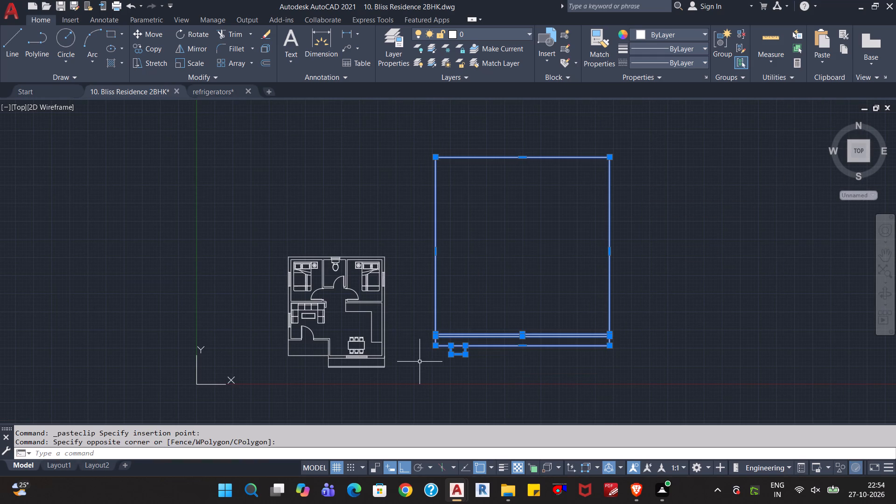
pyautogui.write('sc')
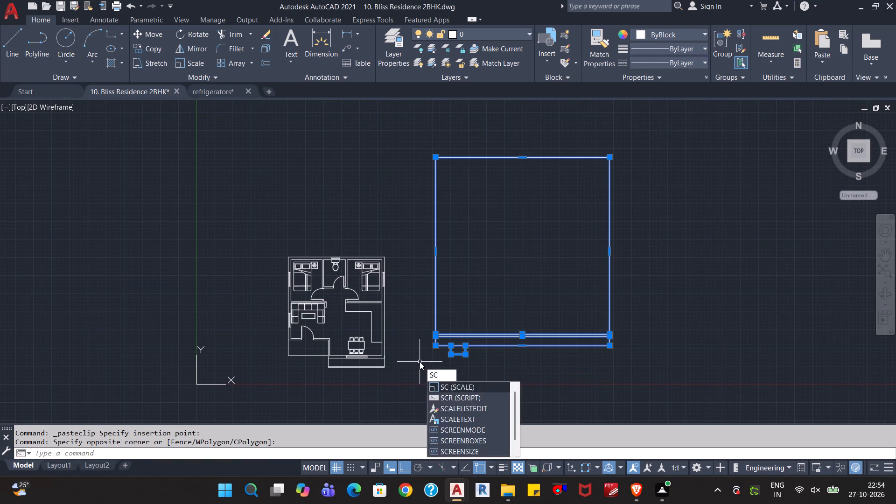
pyautogui.press('Return')
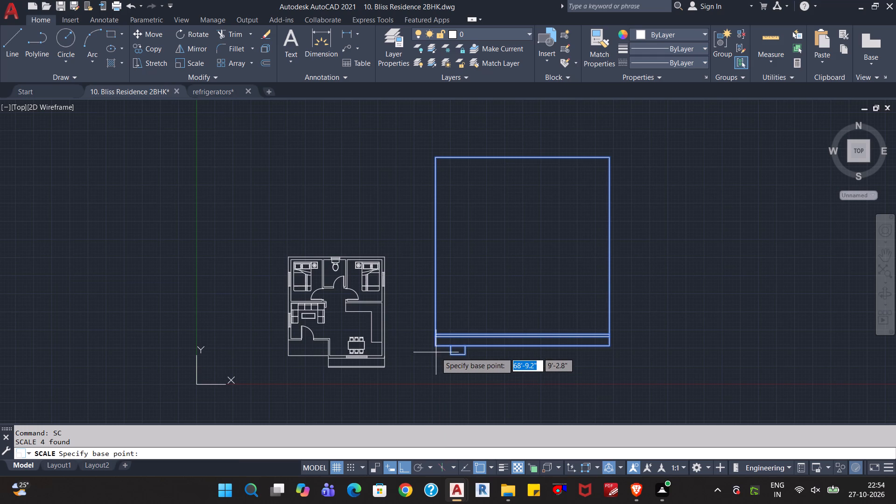
pyautogui.click(434, 347)
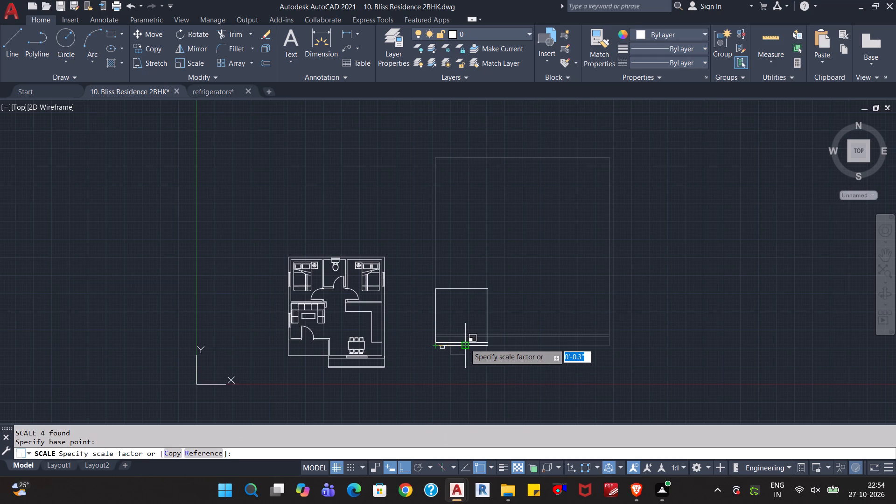
pyautogui.press('r')
pyautogui.press('Return')
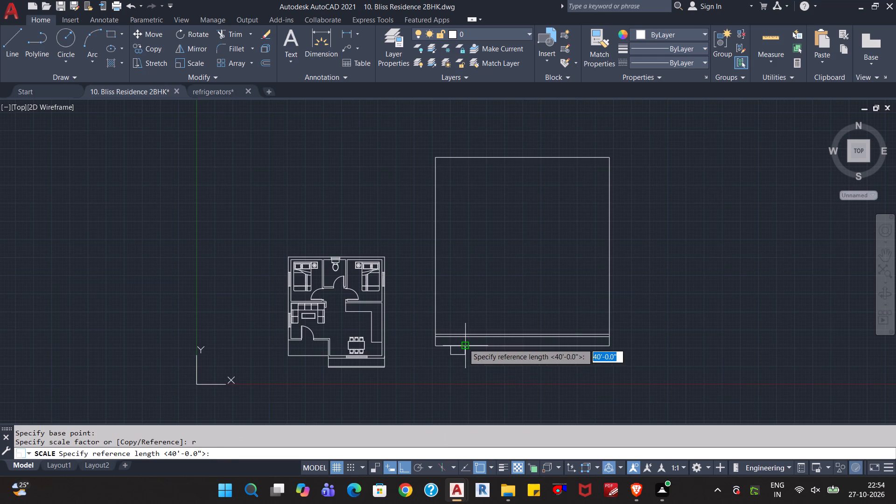
pyautogui.click(436, 346)
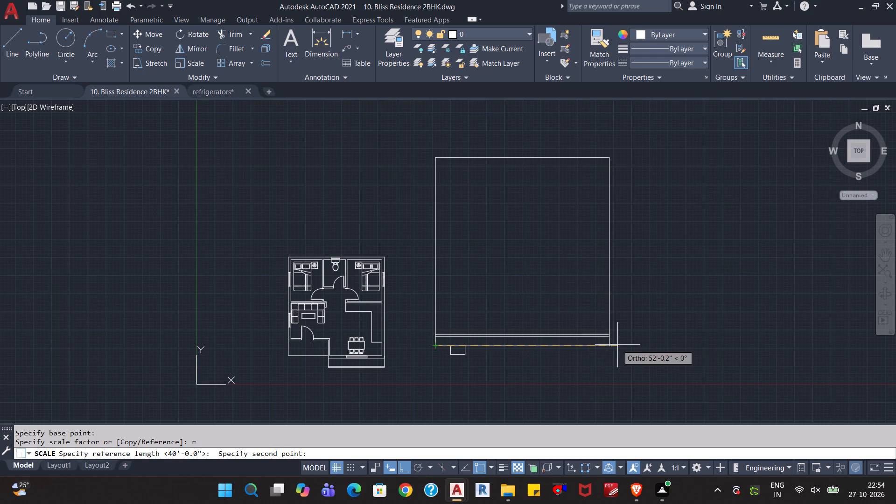
pyautogui.click(609, 348)
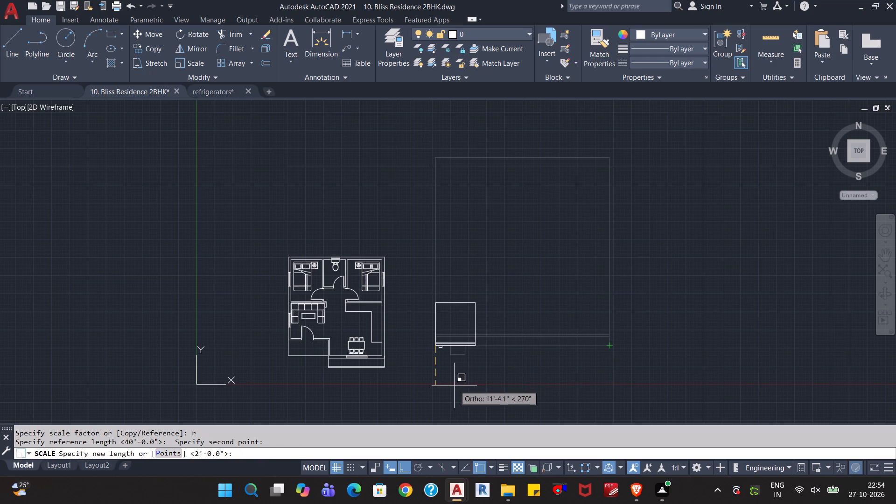
pyautogui.scroll(-2, 453, 377)
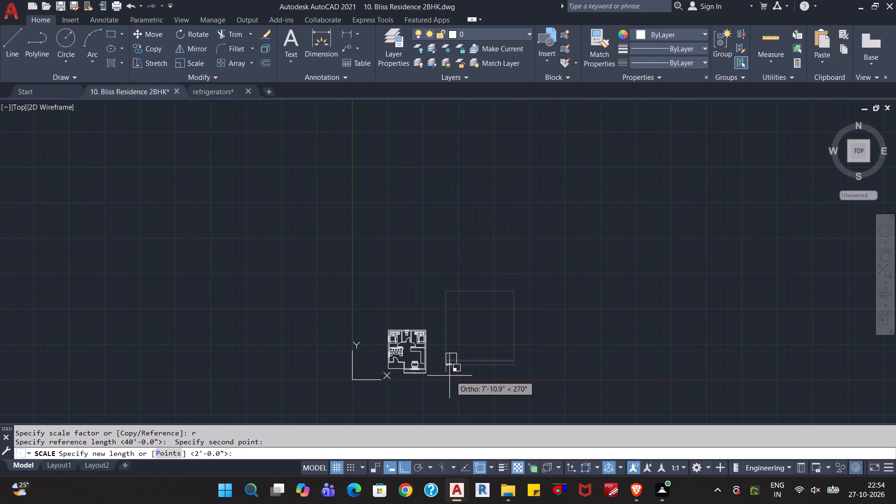
pyautogui.scroll(6, 449, 375)
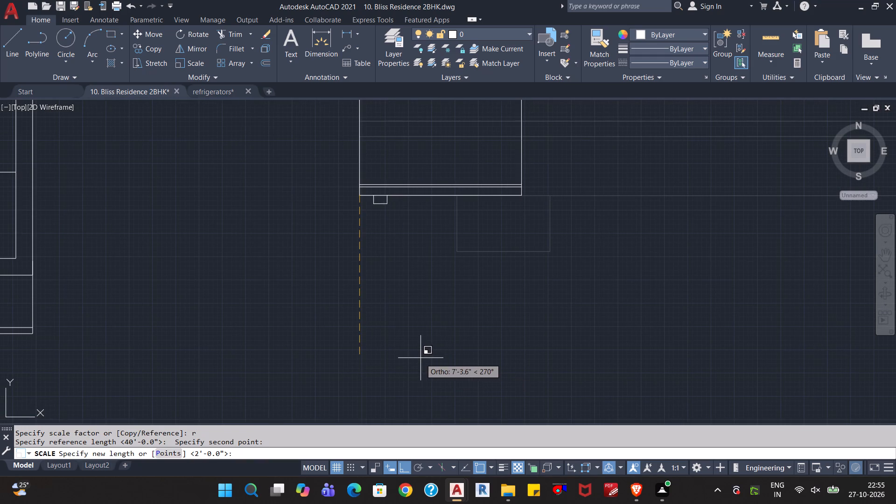
pyautogui.scroll(-1, 392, 321)
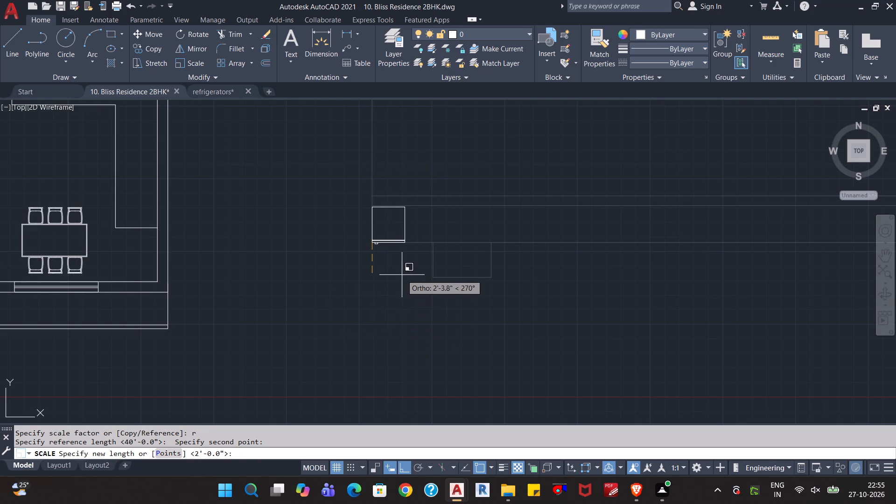
pyautogui.click(410, 285)
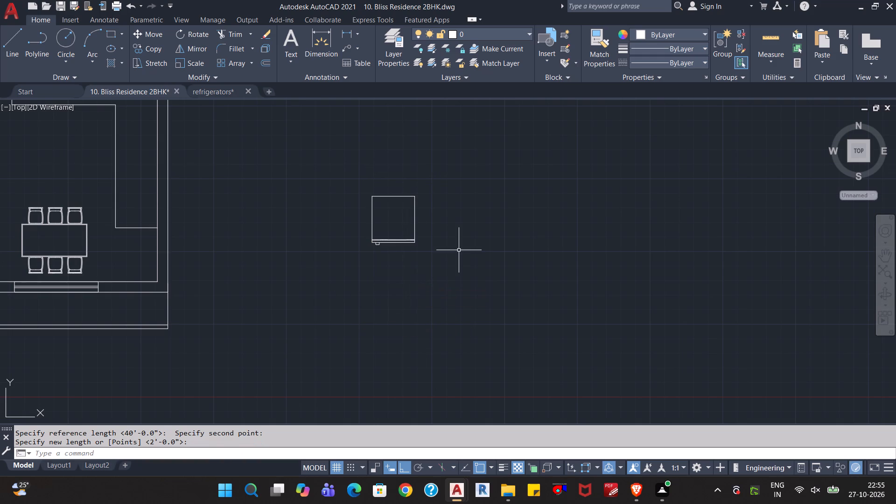
# Rotate the scaled refrigerator to 270° about its northwest corner so its door and handle face west.
pyautogui.click(460, 250)
pyautogui.click(316, 173)
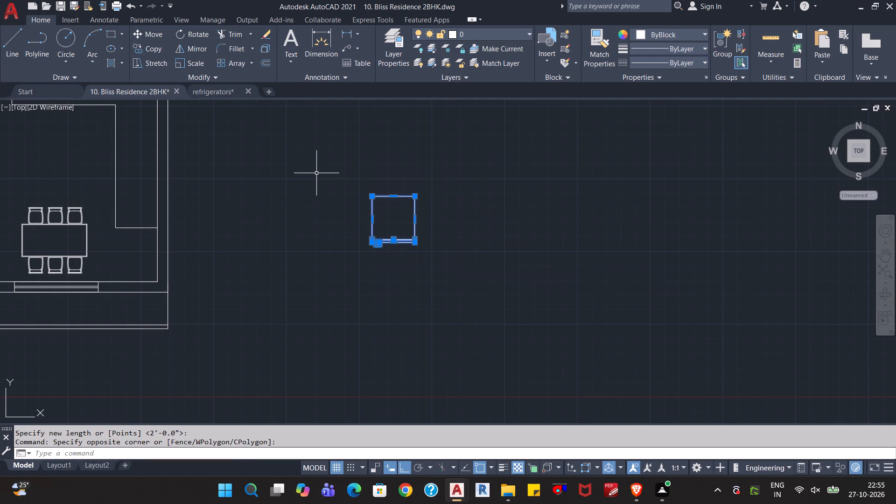
pyautogui.press('r')
pyautogui.press('o')
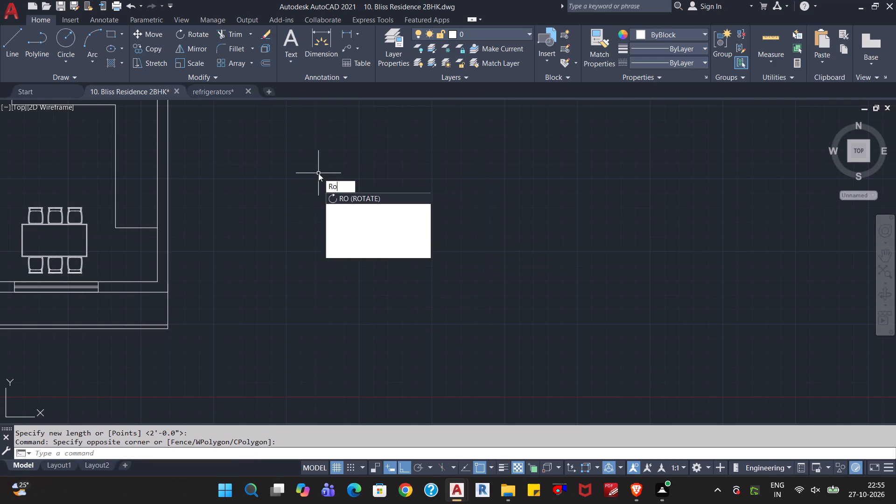
pyautogui.press('Return')
pyautogui.click(373, 197)
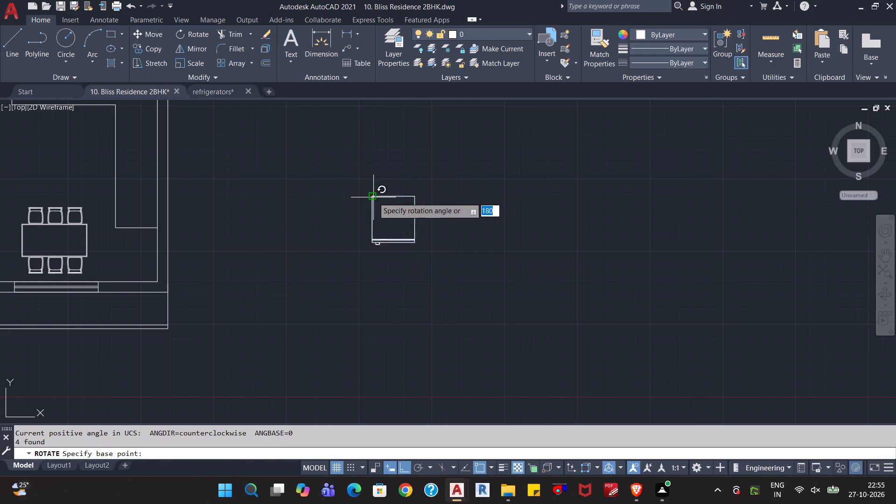
pyautogui.click(460, 308)
# Copy the rotated refrigerator and paste it in the kitchen's southeast corner, just south of the counter's east leg.
pyautogui.click(414, 258)
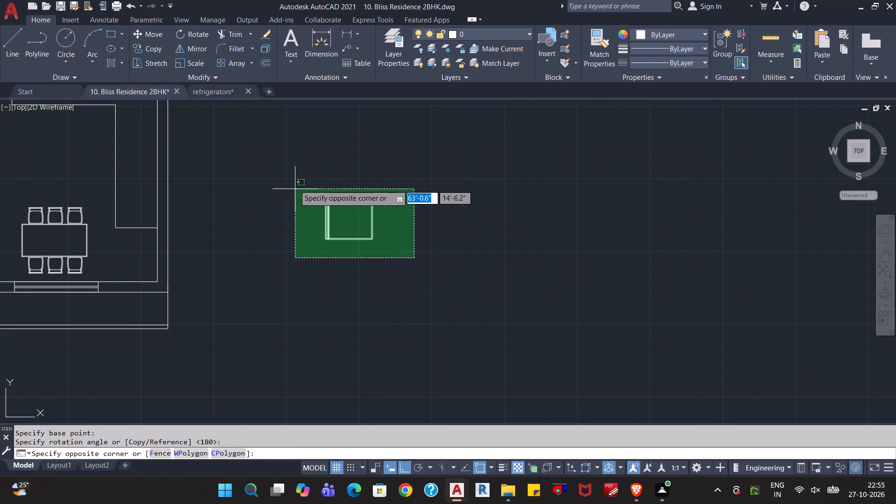
pyautogui.click(294, 181)
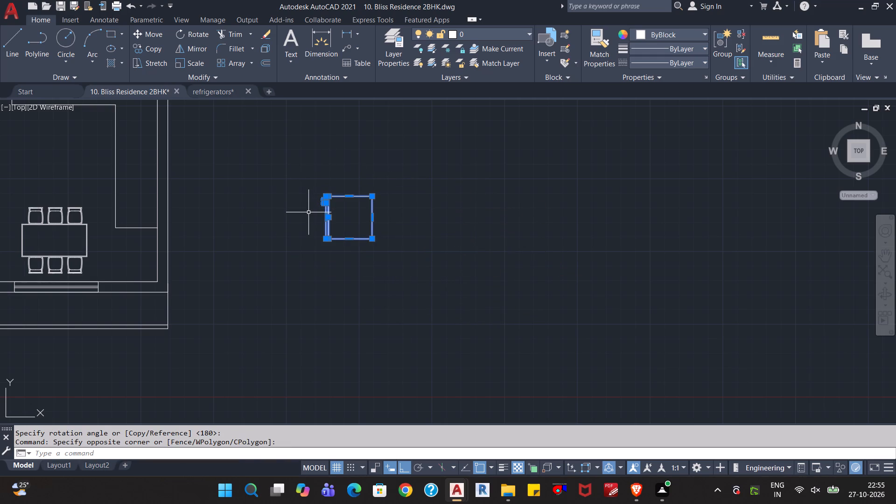
pyautogui.hotkey('ctrl', 'c')
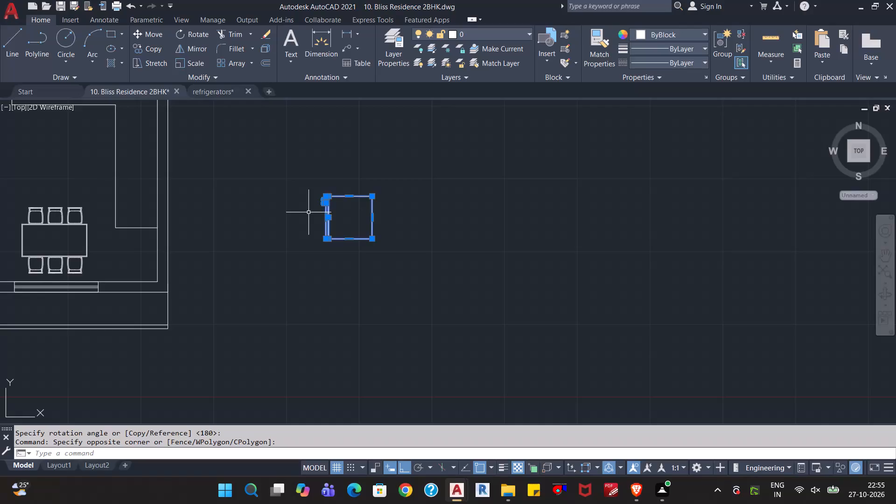
pyautogui.hotkey('ctrl', 'v')
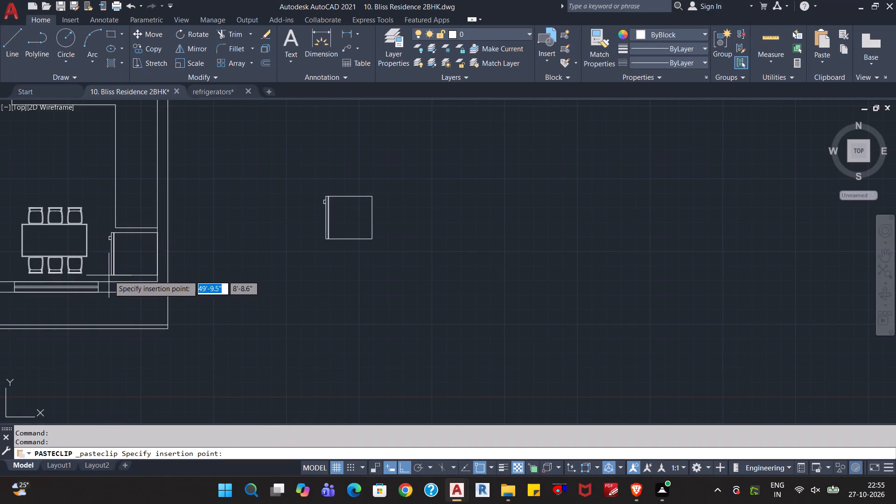
pyautogui.scroll(1, 108, 275)
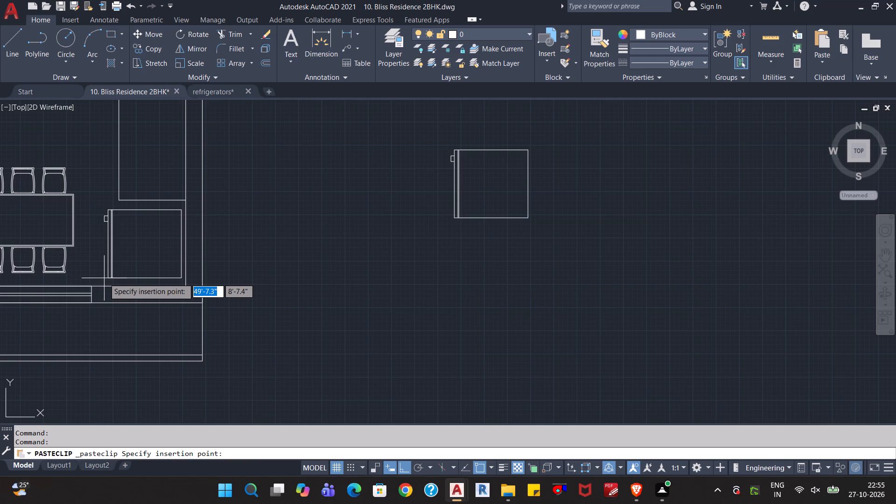
pyautogui.scroll(1, 104, 278)
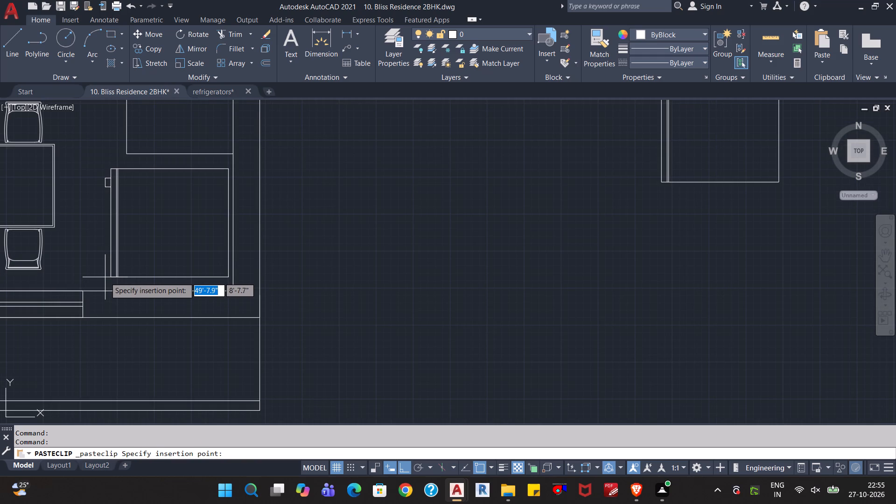
pyautogui.click(105, 277)
# Delete the leftover refrigerator outside the floor plan, east of the house.
pyautogui.scroll(-2, 254, 266)
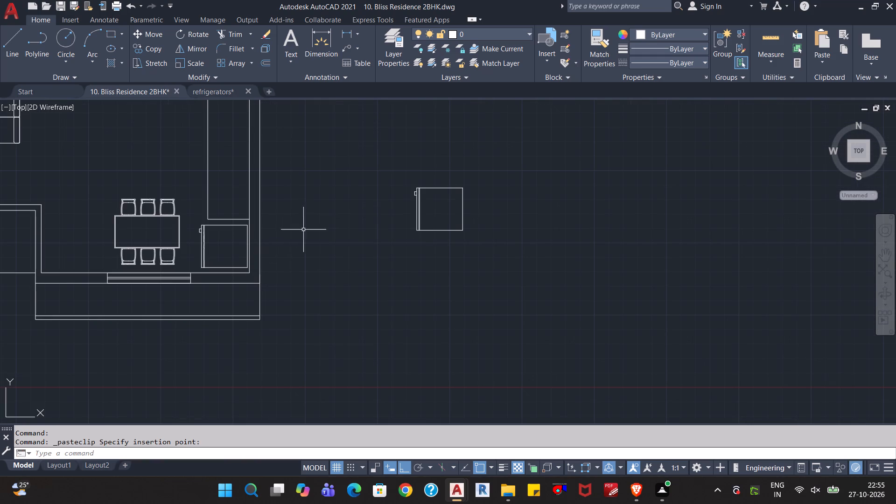
pyautogui.scroll(-1, 307, 228)
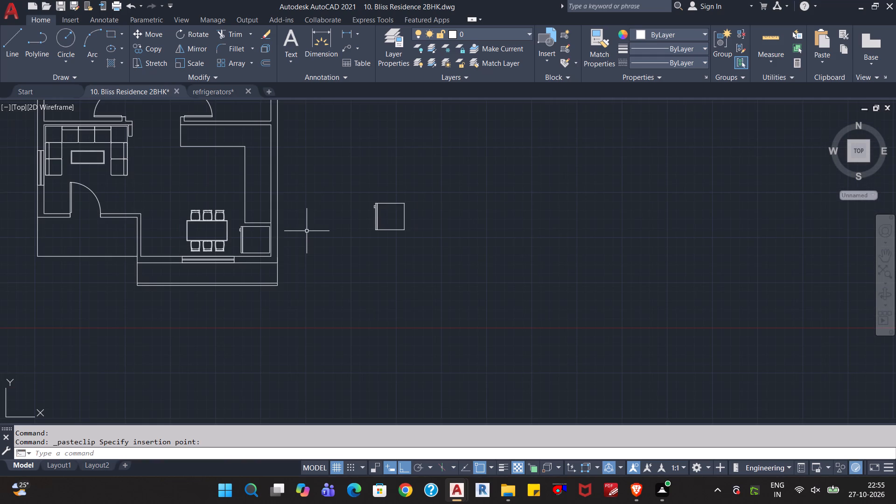
pyautogui.click(457, 176)
pyautogui.click(364, 253)
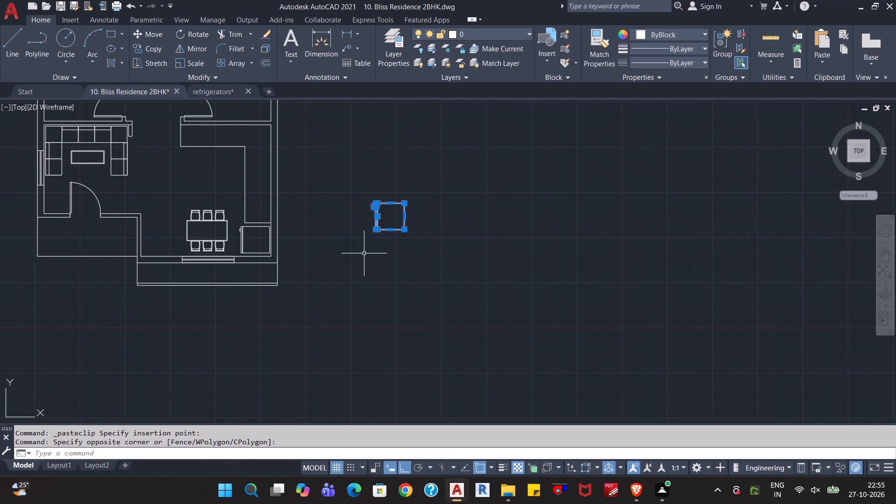
pyautogui.press('Delete')
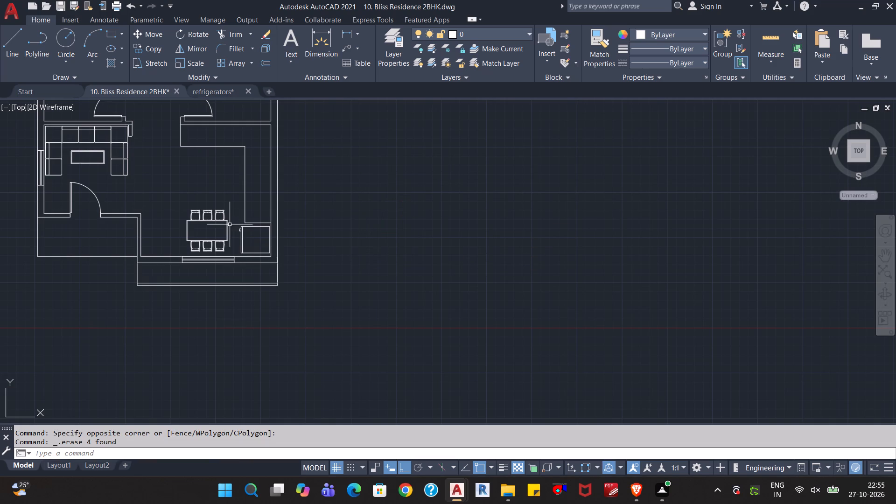
# Move the dining table with its six chairs slightly west, widening the gap to the refrigerator.
pyautogui.click(233, 200)
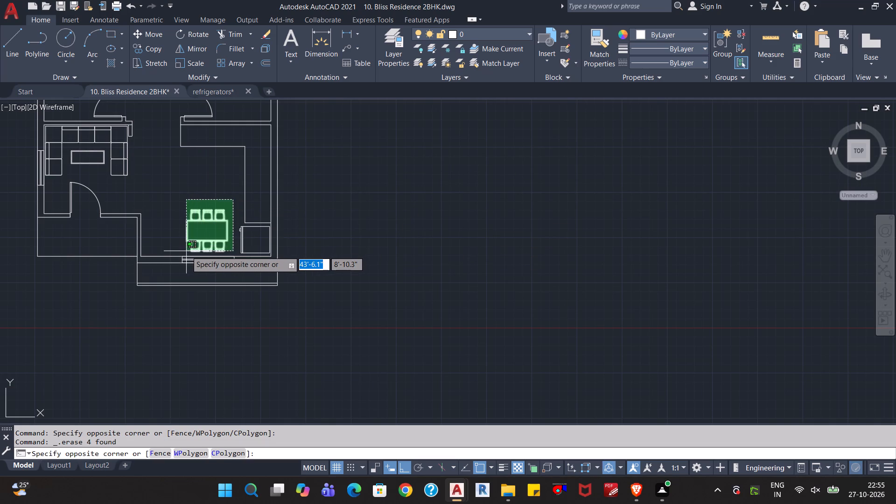
pyautogui.click(183, 250)
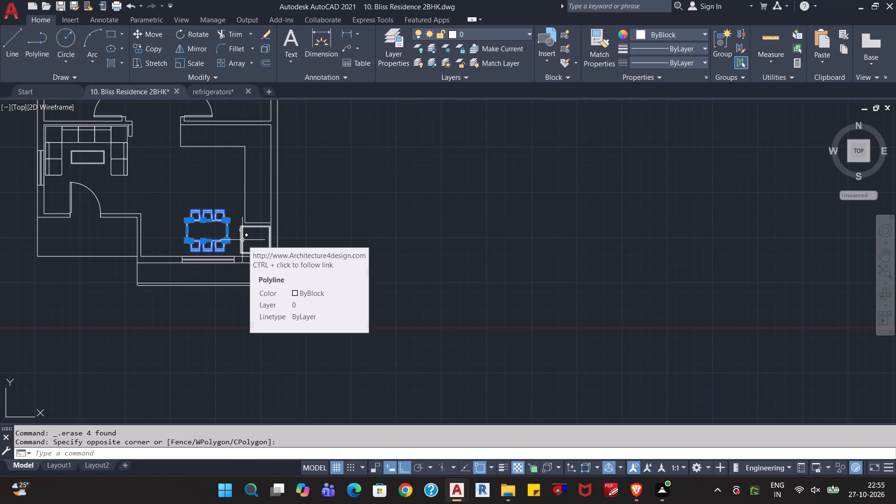
pyautogui.press('m')
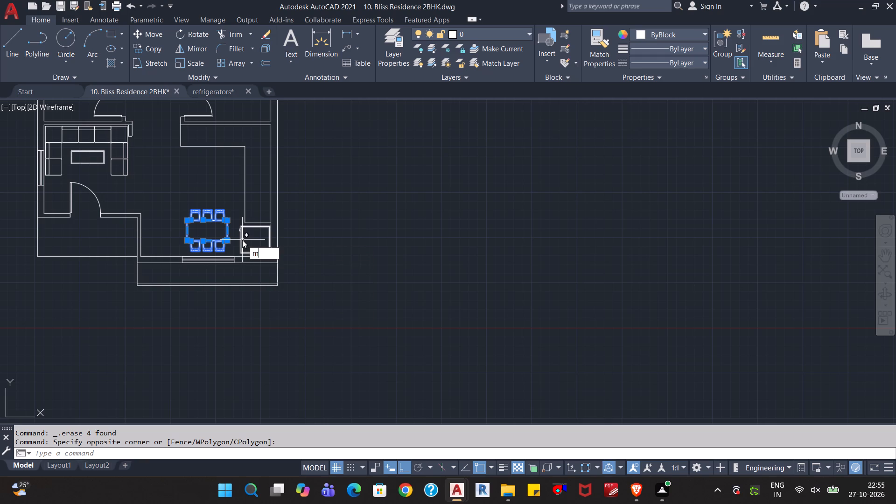
pyautogui.press('Return')
pyautogui.click(224, 237)
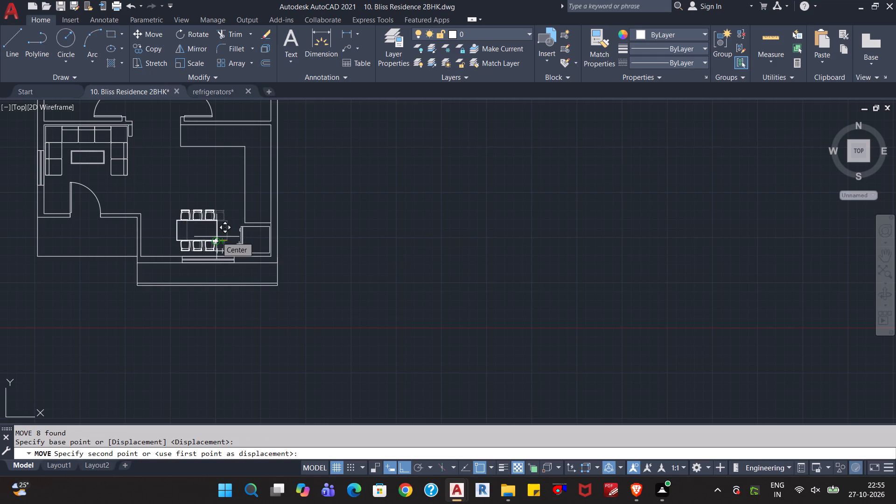
pyautogui.scroll(1, 216, 237)
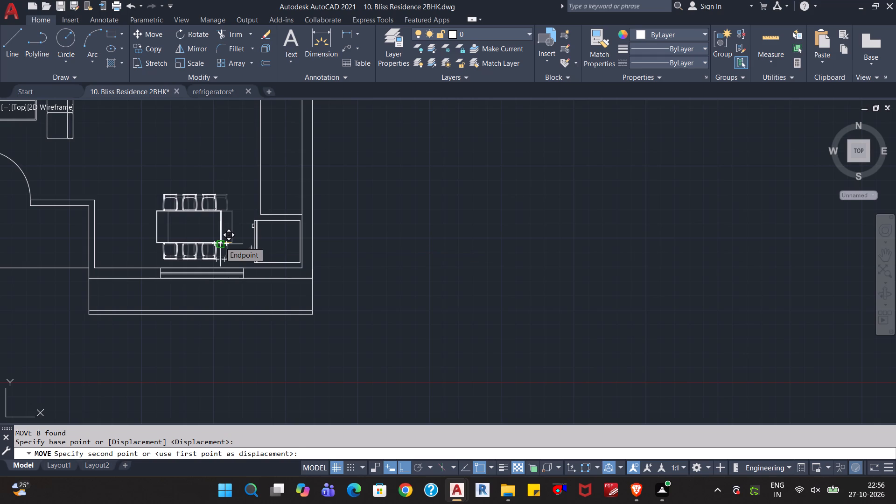
pyautogui.click(220, 242)
pyautogui.scroll(-1, 269, 224)
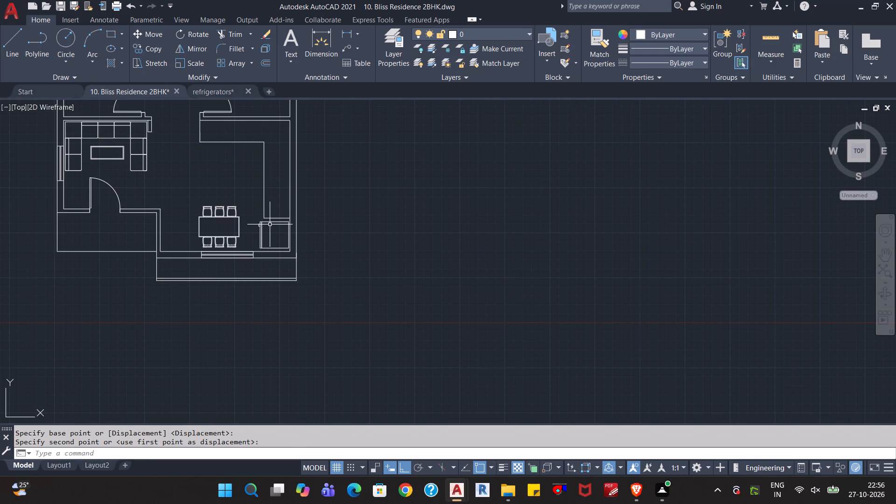
pyautogui.press('Escape')
pyautogui.press('Escape')
# Save the Bliss Residence 2BHK drawing.
pyautogui.scroll(-1, 270, 224)
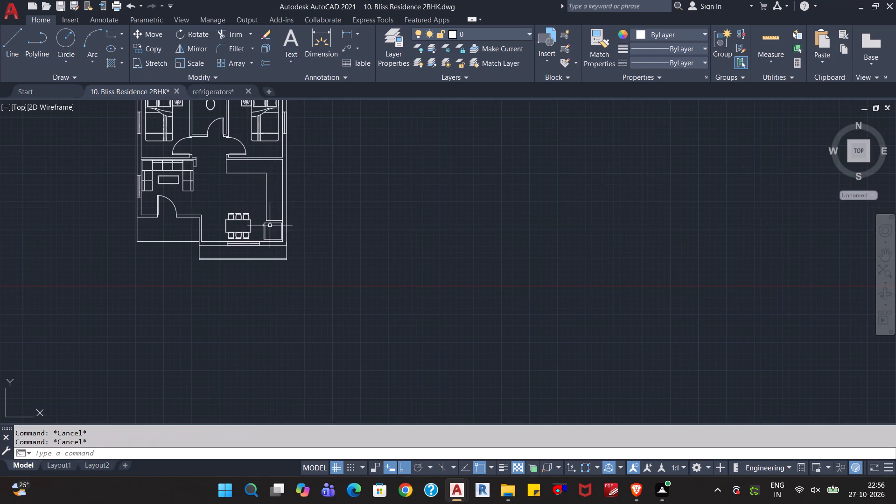
pyautogui.moveTo(236, 197); pyautogui.dragTo(280, 255, button='middle')
pyautogui.scroll(2, 280, 255)
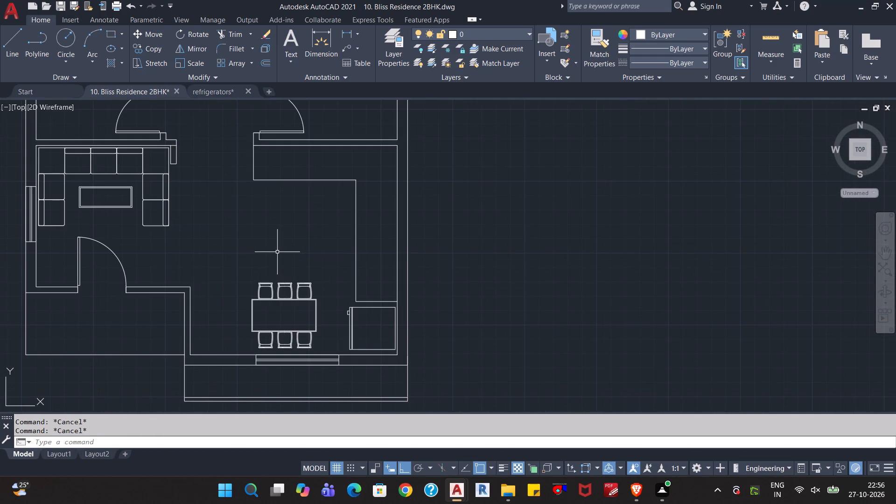
pyautogui.hotkey('ctrl', 's')
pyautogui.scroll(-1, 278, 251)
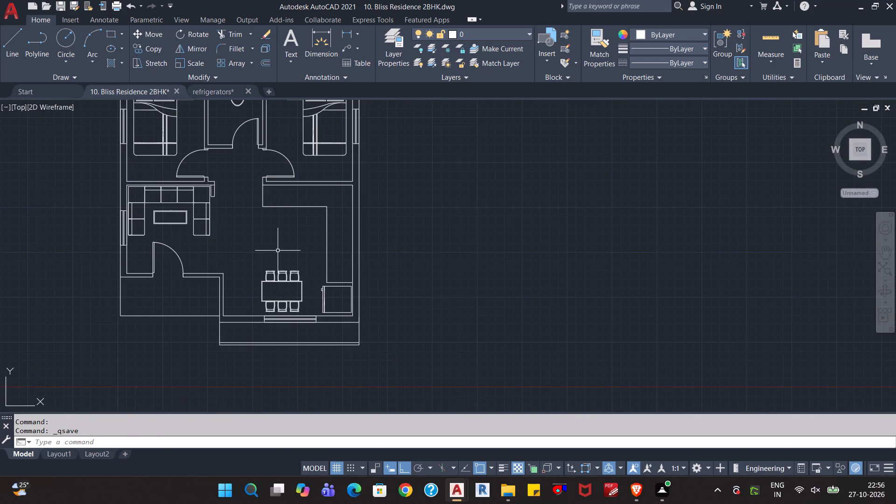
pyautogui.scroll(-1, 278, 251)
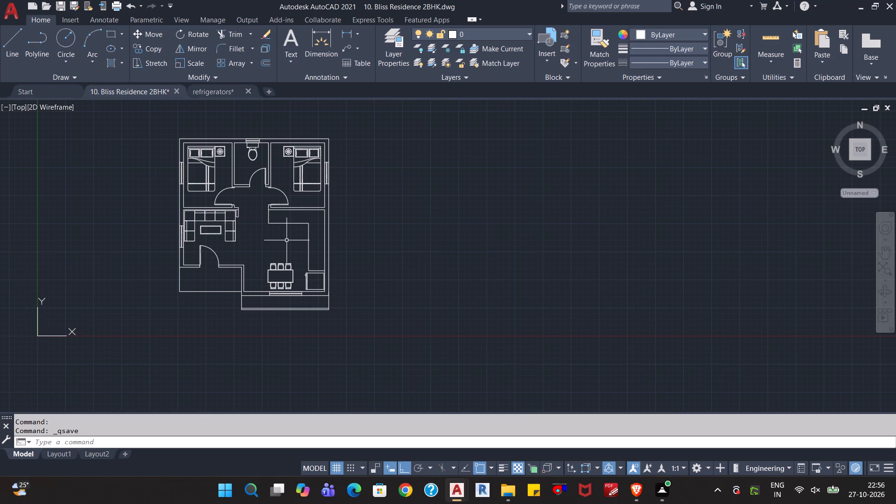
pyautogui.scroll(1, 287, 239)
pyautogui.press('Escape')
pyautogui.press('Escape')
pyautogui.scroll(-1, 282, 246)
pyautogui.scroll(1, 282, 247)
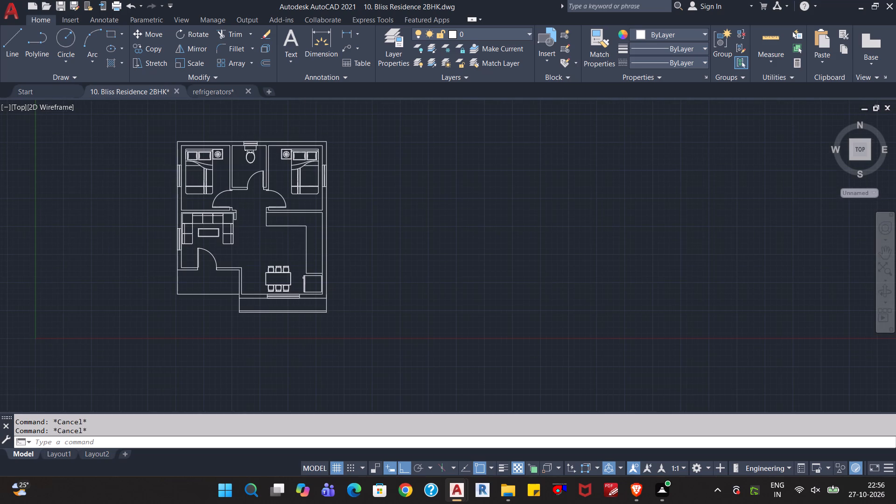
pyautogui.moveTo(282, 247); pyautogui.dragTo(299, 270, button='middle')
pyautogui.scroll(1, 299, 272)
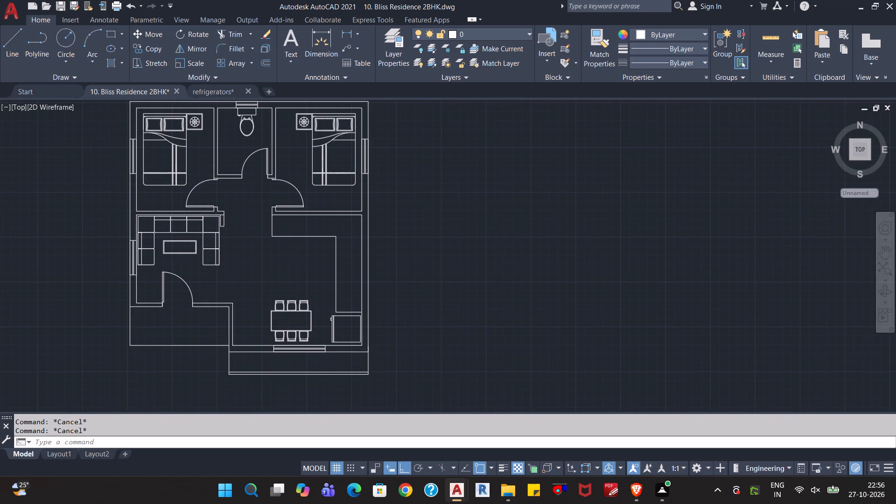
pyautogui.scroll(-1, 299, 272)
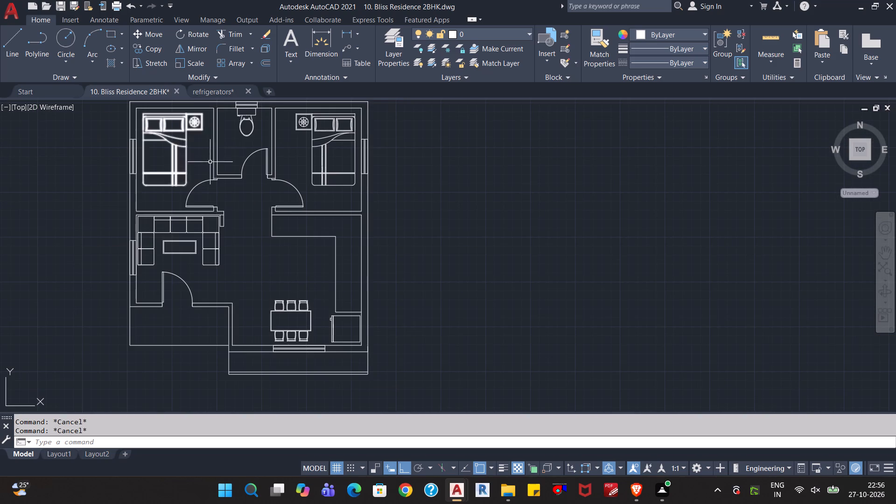
# Close the refrigerators drawing.
pyautogui.click(247, 92)
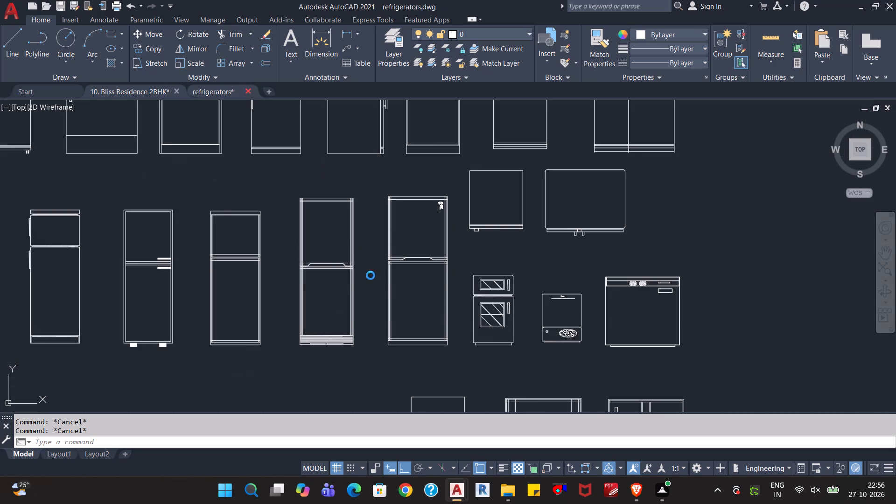
pyautogui.click(485, 273)
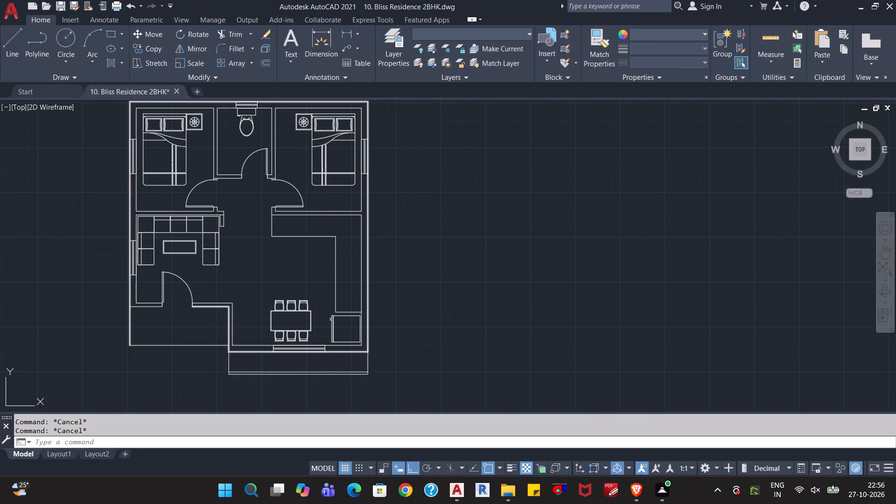
# Open the washbasins-in-plan (1) drawing from the SINKs subfolder of the Blocks folder.
pyautogui.hotkey('ctrl', 'o')
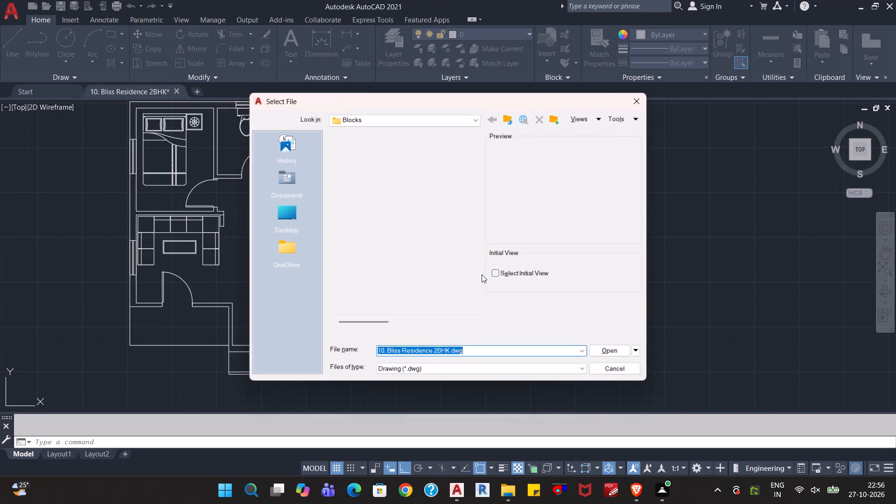
pyautogui.scroll(-2, 378, 264)
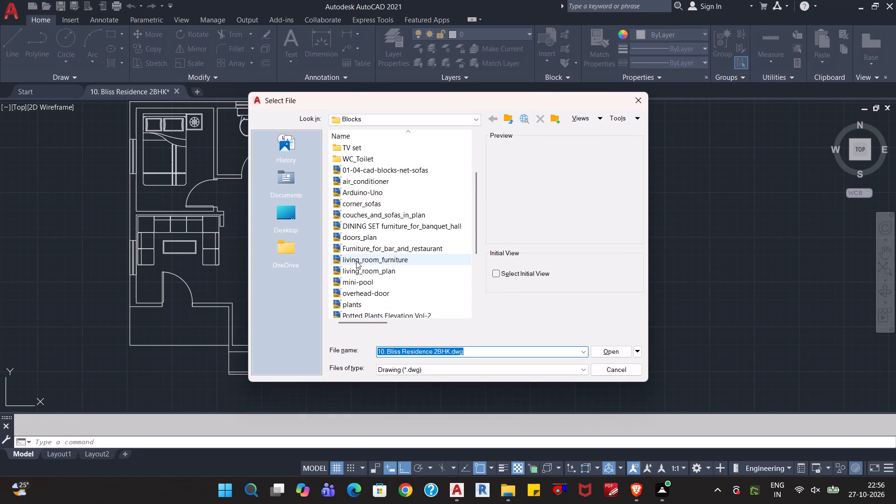
pyautogui.scroll(-1, 356, 261)
pyautogui.scroll(2, 383, 235)
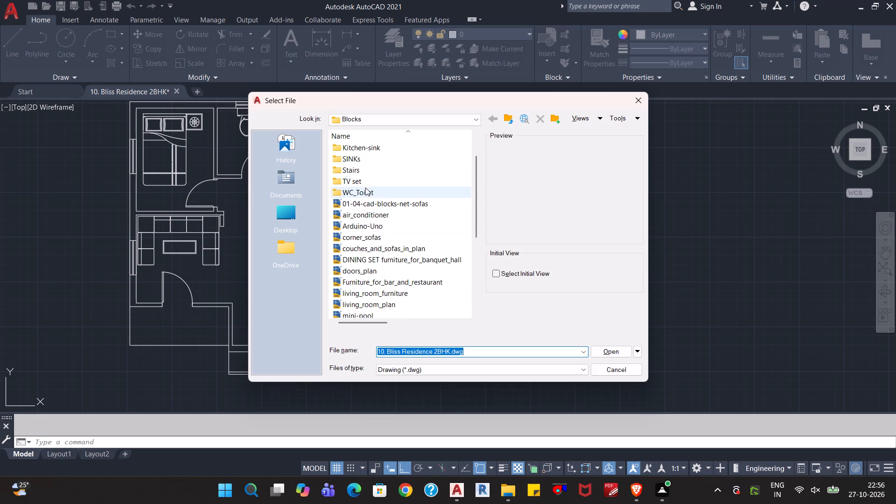
pyautogui.doubleClick(368, 163)
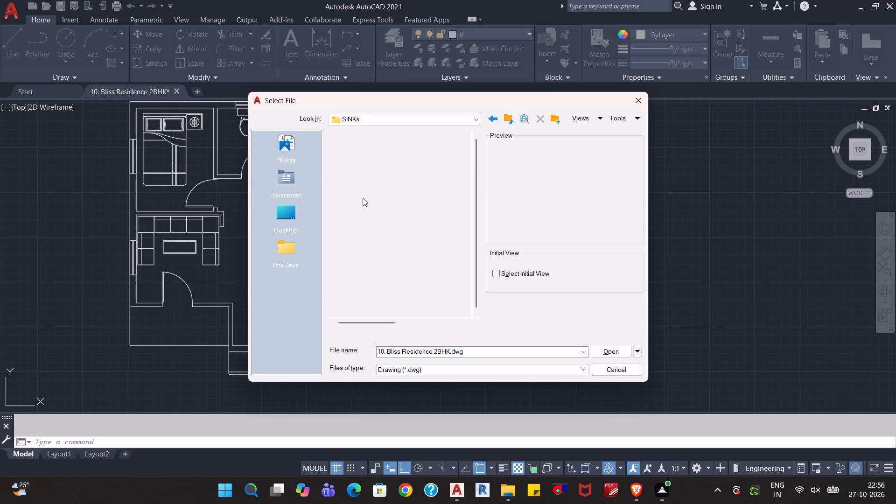
pyautogui.click(364, 157)
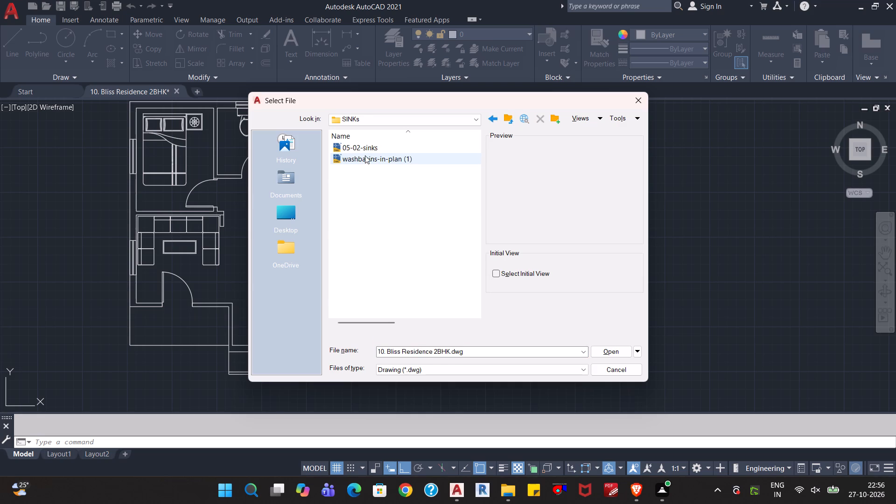
pyautogui.click(603, 352)
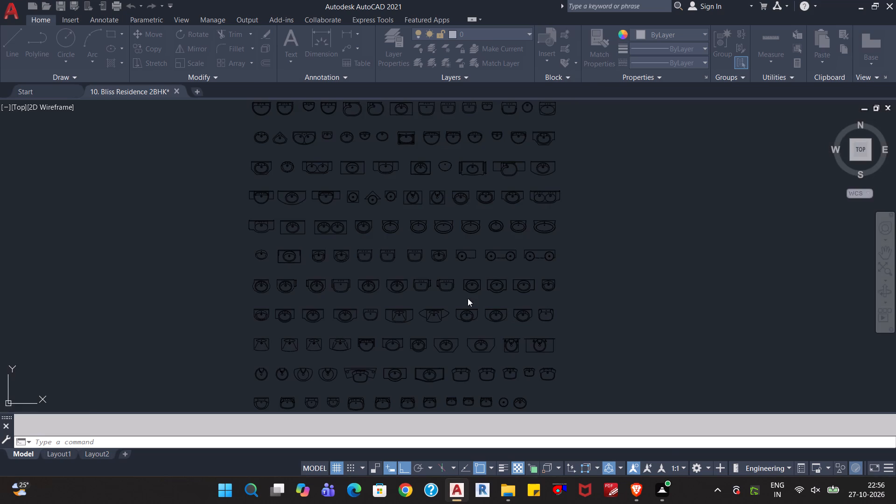
# Copy the semicircular washbasin at the start of the top row of the washbasin blocks.
pyautogui.scroll(1, 394, 249)
pyautogui.scroll(-2, 394, 248)
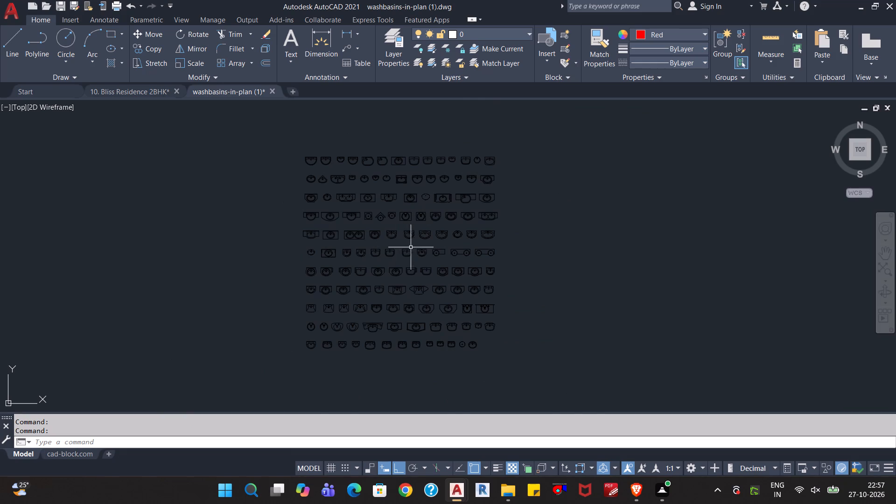
pyautogui.scroll(2, 412, 248)
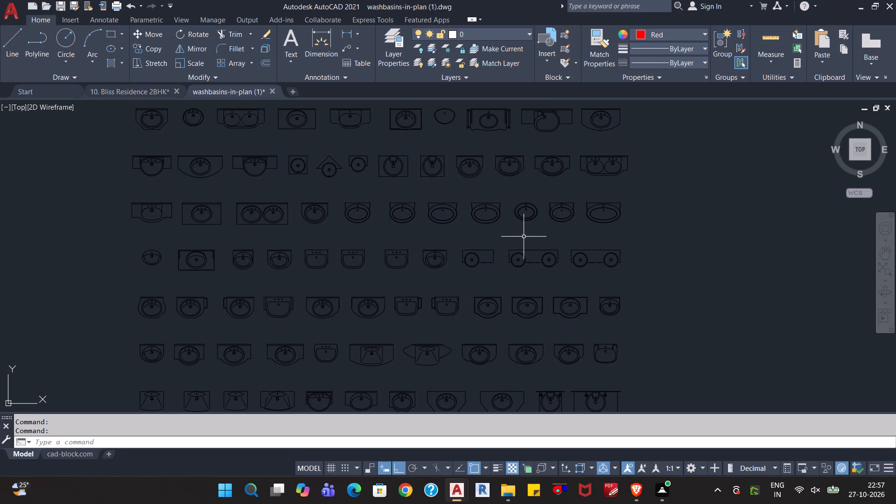
pyautogui.scroll(-1, 536, 234)
pyautogui.scroll(1, 448, 295)
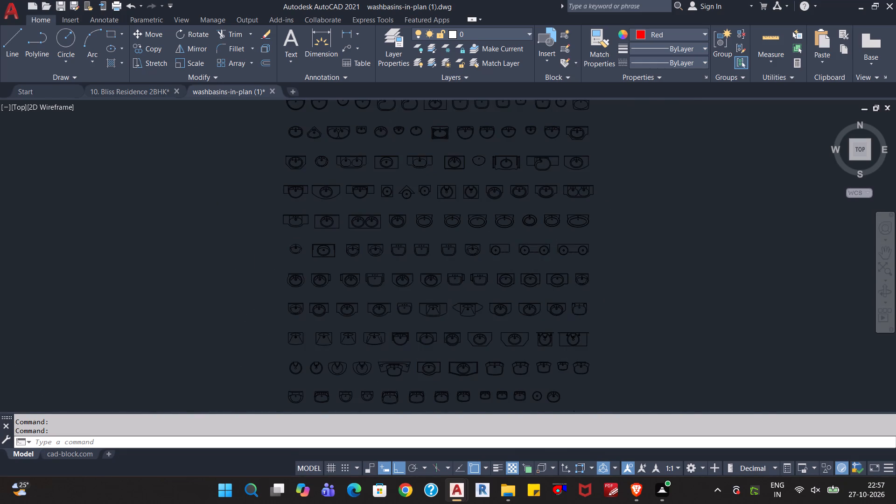
pyautogui.scroll(1, 448, 295)
pyautogui.scroll(-1, 399, 308)
pyautogui.moveTo(365, 345); pyautogui.dragTo(378, 343, button='middle')
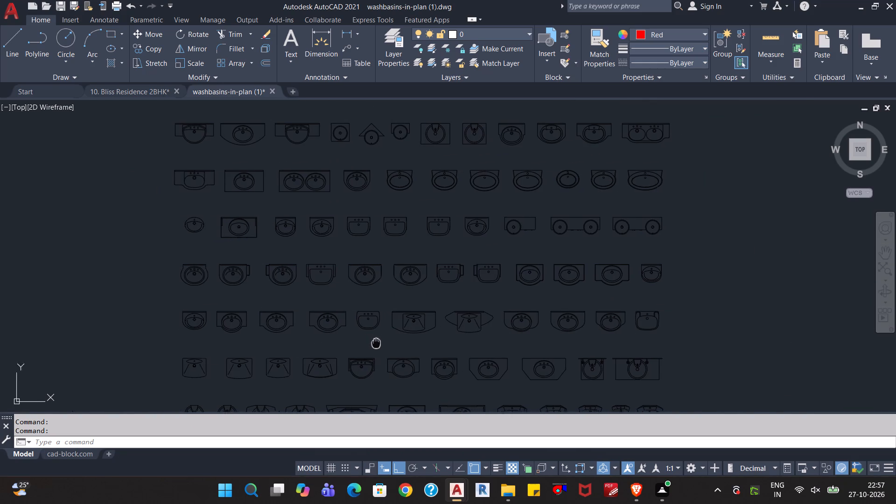
pyautogui.moveTo(378, 343); pyautogui.dragTo(418, 343, button='middle')
pyautogui.moveTo(421, 173); pyautogui.dragTo(420, 286, button='middle')
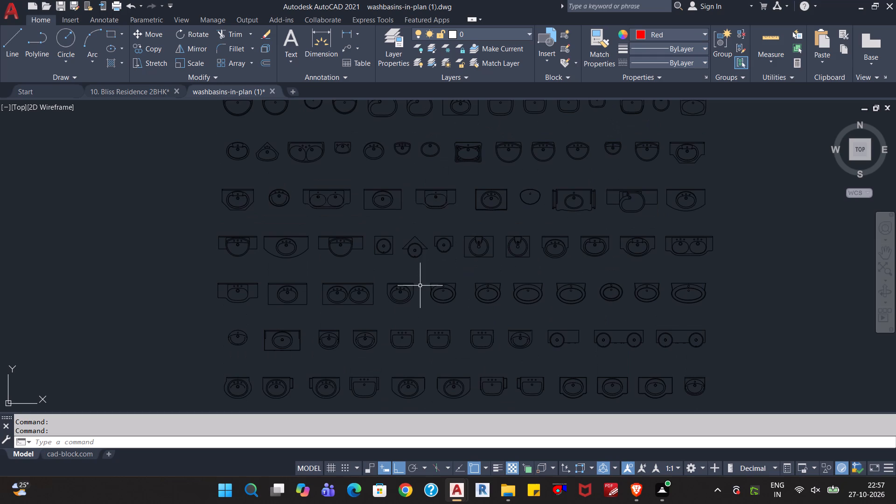
pyautogui.moveTo(422, 189); pyautogui.dragTo(422, 304, button='middle')
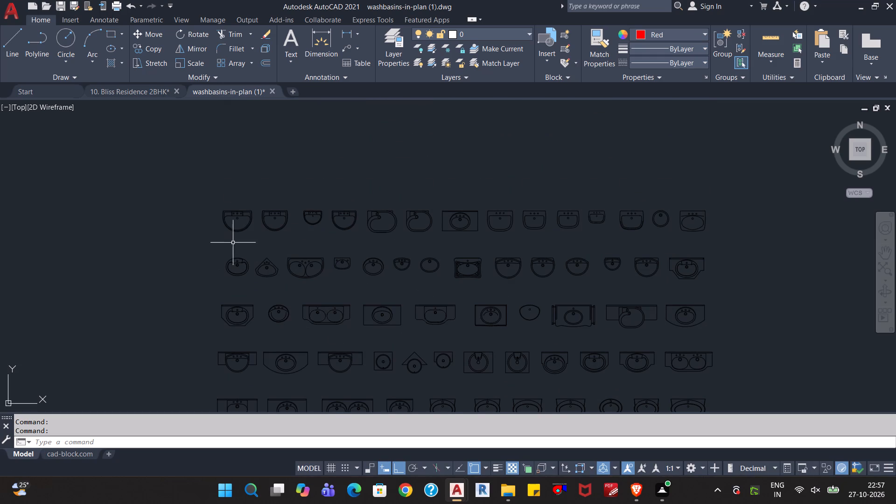
pyautogui.click(255, 198)
pyautogui.click(231, 246)
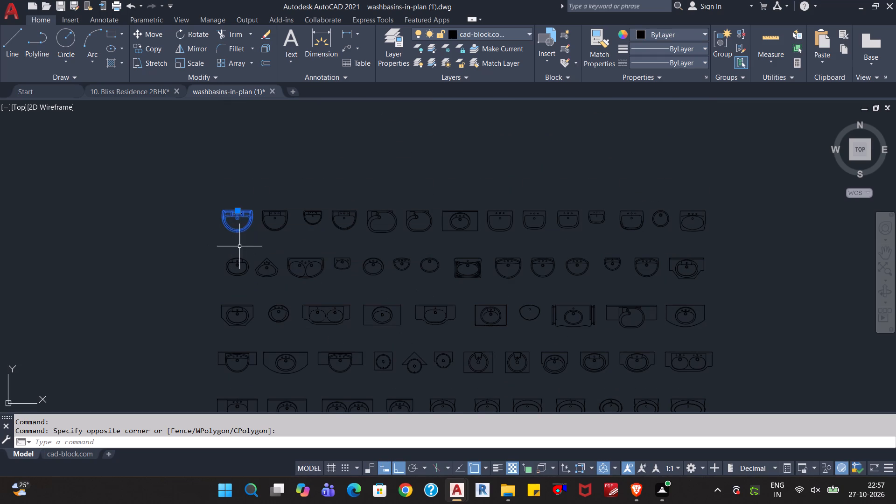
pyautogui.hotkey('ctrl', 'c')
# Paste the copied washbasin into the 10. Bliss Residence 2BHK drawing, in the empty space east of the floor plan.
pyautogui.click(136, 92)
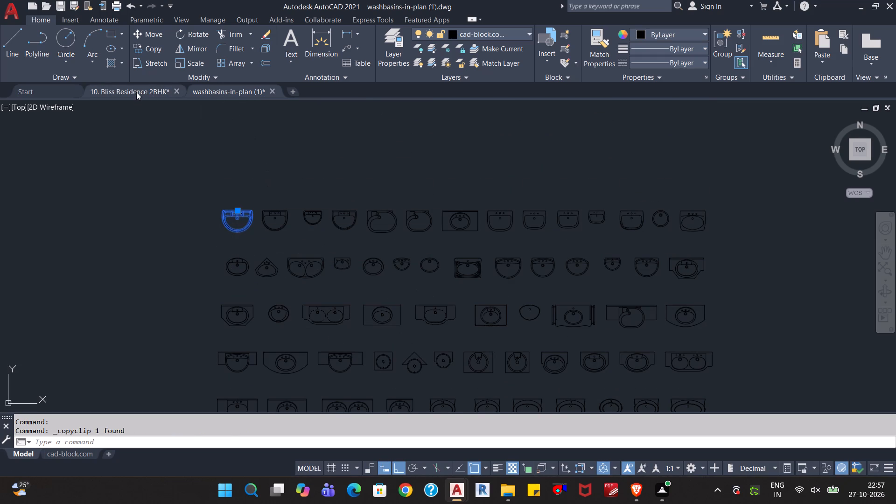
pyautogui.hotkey('ctrl', 'v')
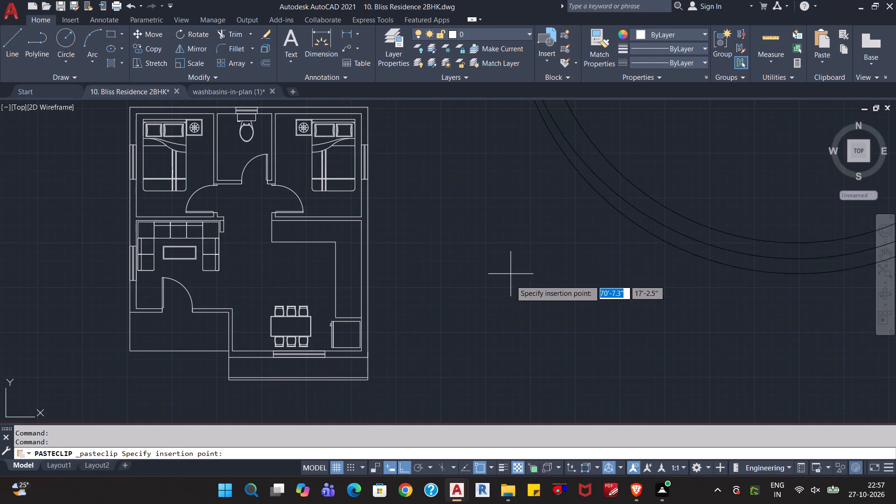
pyautogui.scroll(-4, 511, 293)
pyautogui.click(520, 307)
# Set the pasted washbasin's colour to ByBlock and put it on layer 0.
pyautogui.click(620, 225)
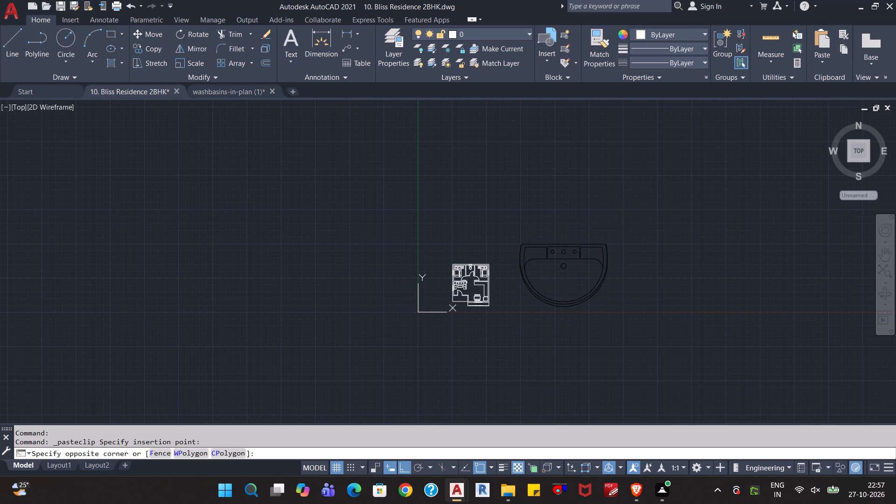
pyautogui.click(586, 282)
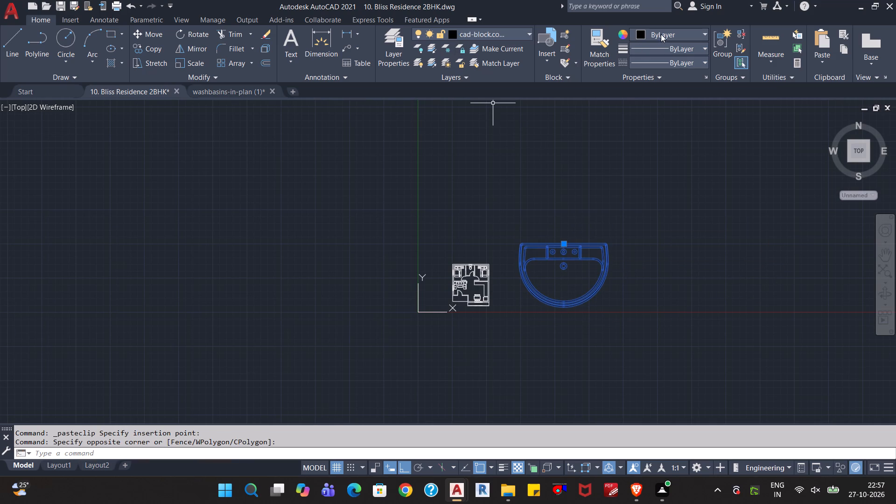
pyautogui.click(661, 34)
pyautogui.click(650, 63)
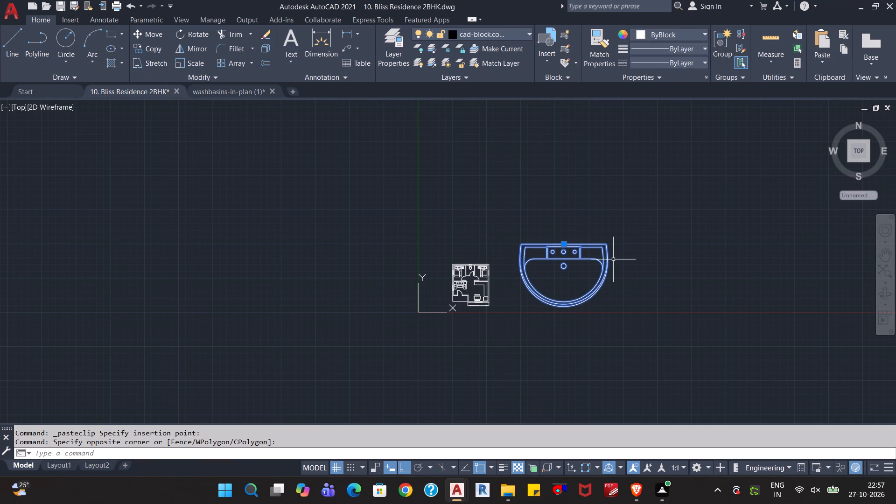
pyautogui.scroll(3, 611, 263)
pyautogui.scroll(-1, 590, 274)
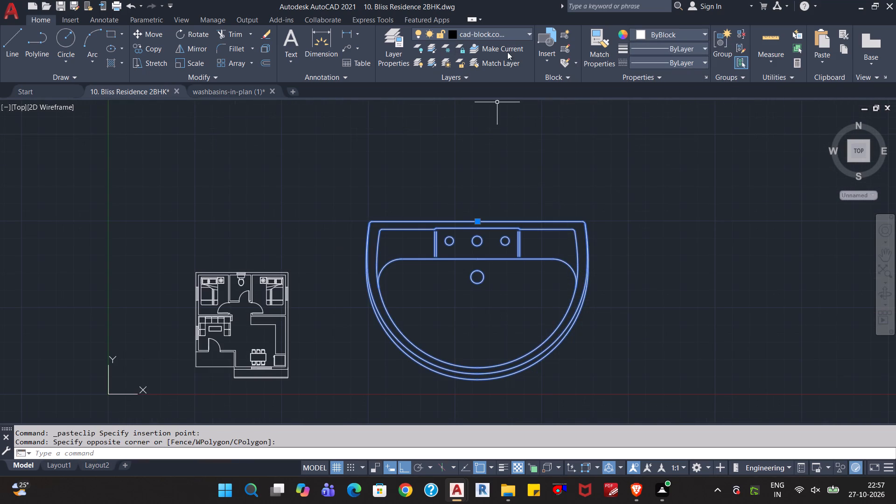
pyautogui.click(515, 35)
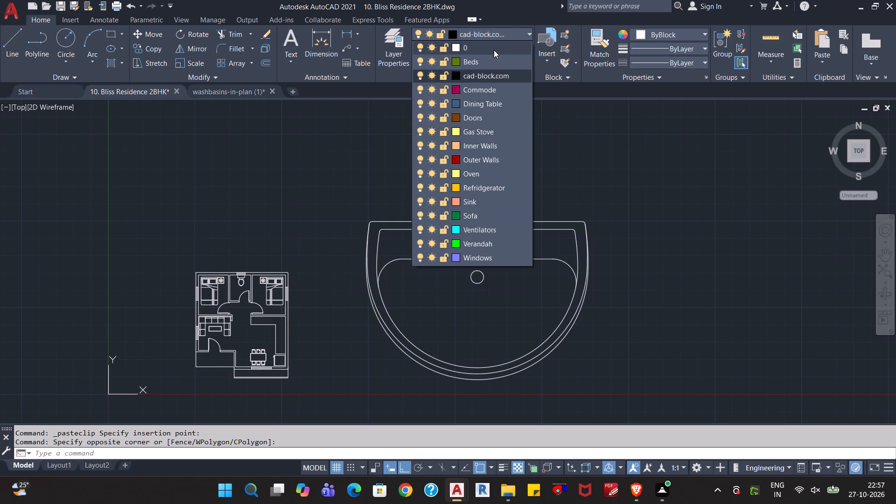
pyautogui.click(493, 49)
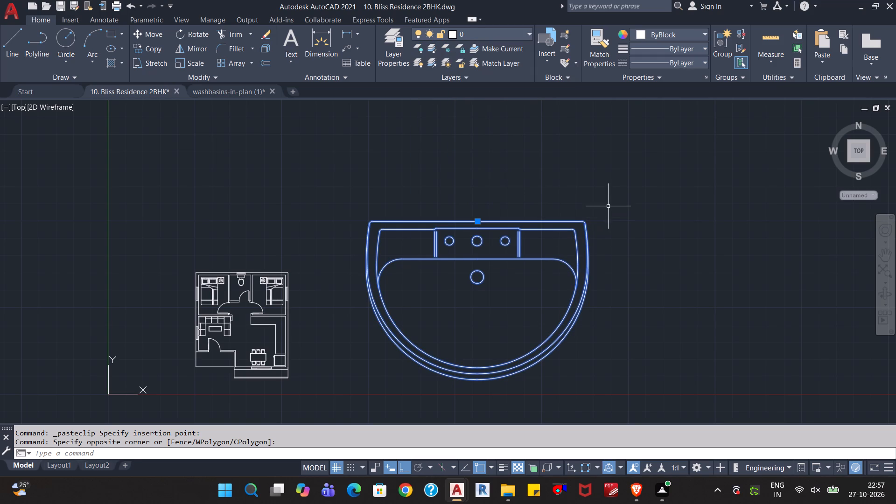
# Rotate the washbasin 90° counterclockwise about its northeast corner, so its straight back faces west.
pyautogui.click(608, 206)
pyautogui.click(522, 305)
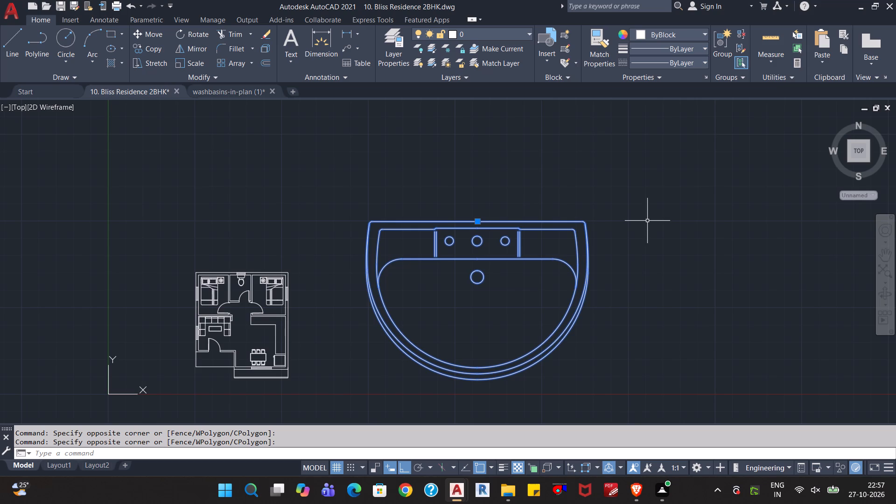
pyautogui.write('ro')
pyautogui.press('Return')
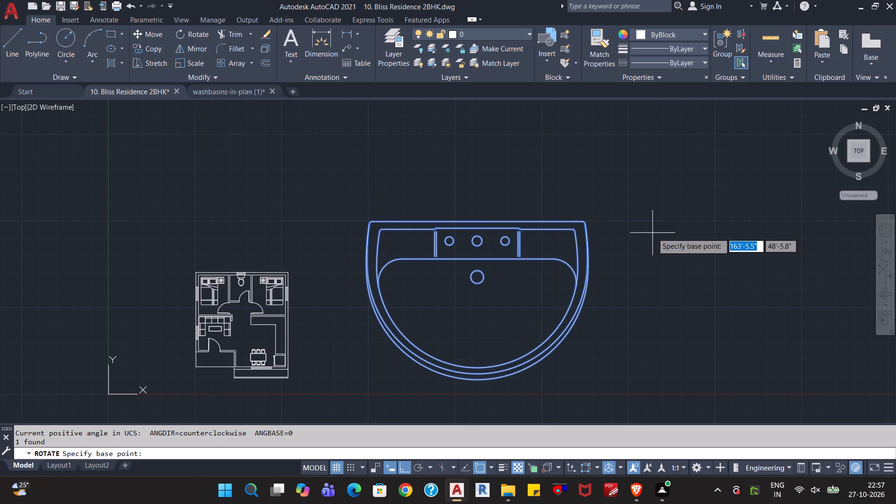
pyautogui.click(582, 225)
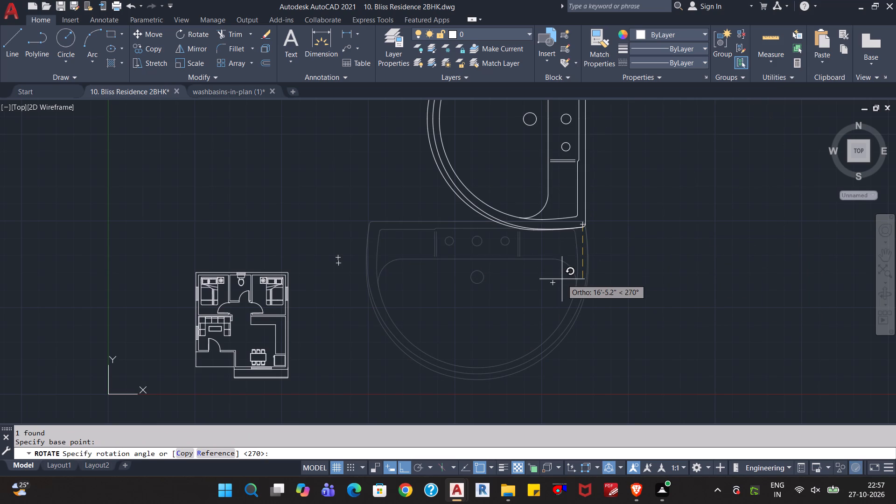
pyautogui.scroll(-2, 609, 358)
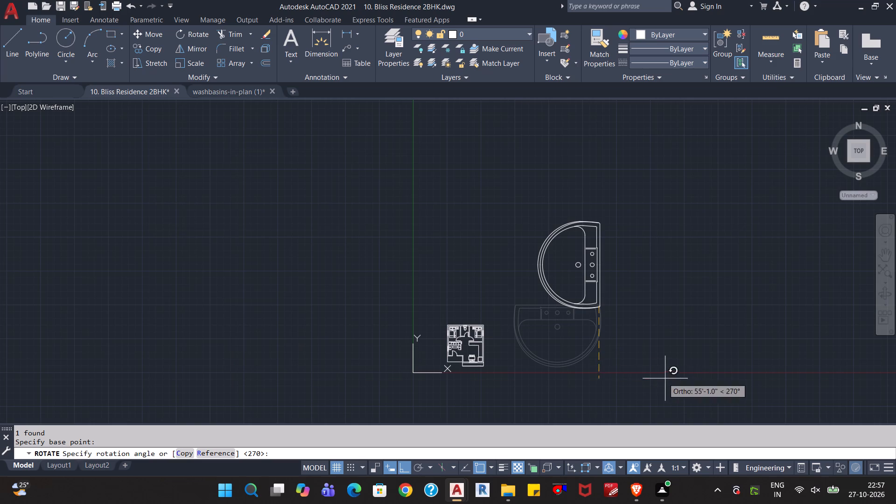
pyautogui.click(500, 147)
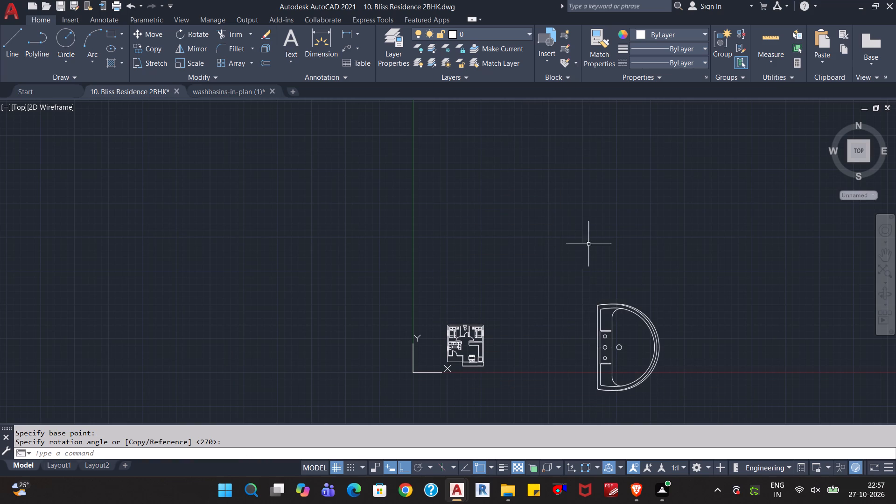
# Scale the washbasin down about its northwest corner to about one tenth of its size.
pyautogui.click(666, 276)
pyautogui.click(592, 383)
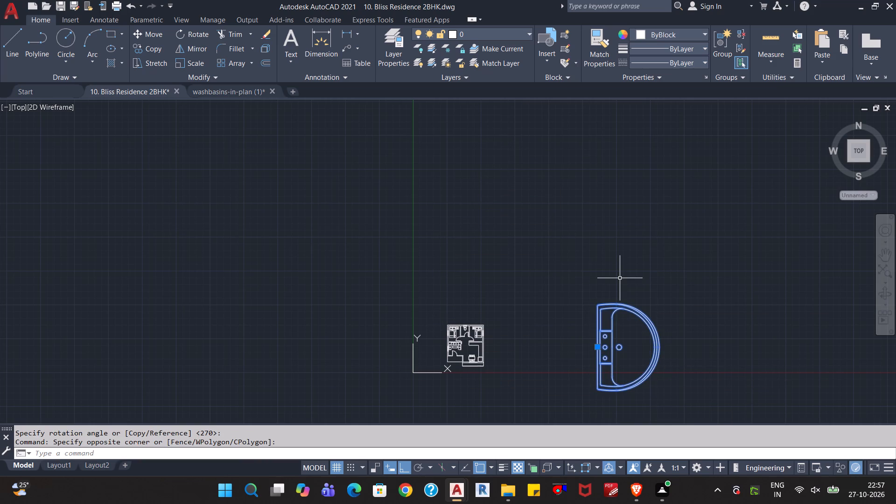
pyautogui.write('sc')
pyautogui.press('Return')
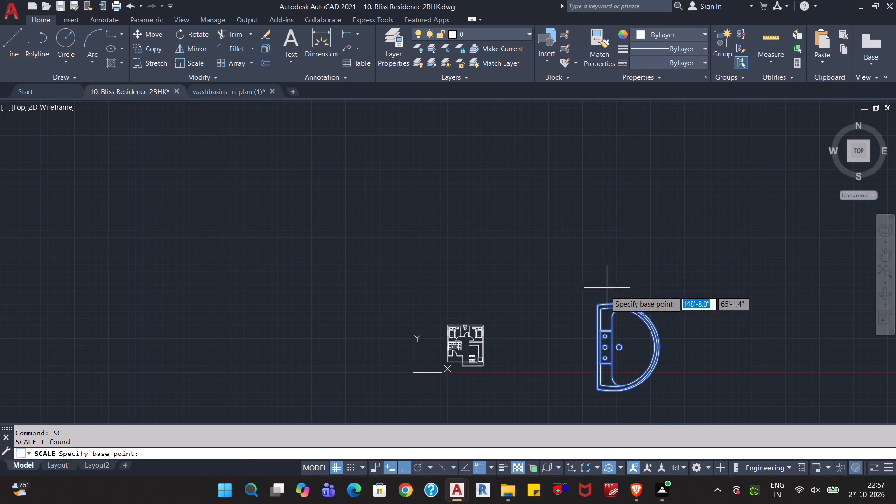
pyautogui.click(597, 304)
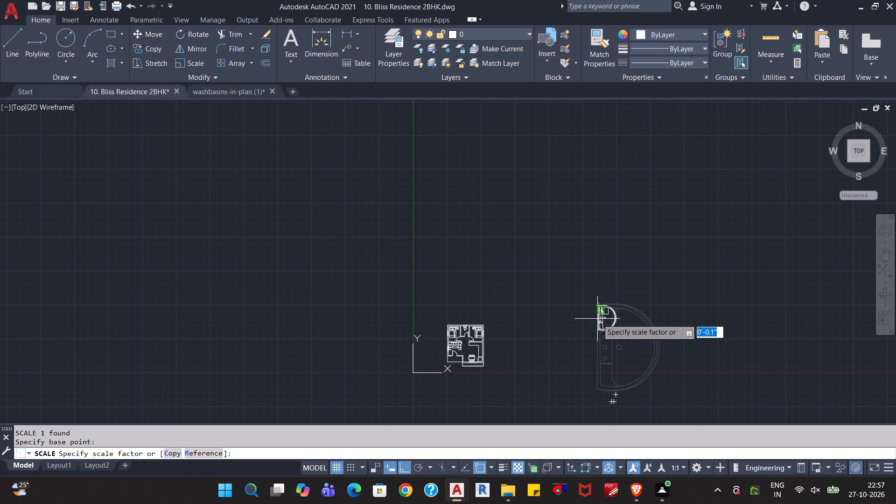
pyautogui.click(596, 311)
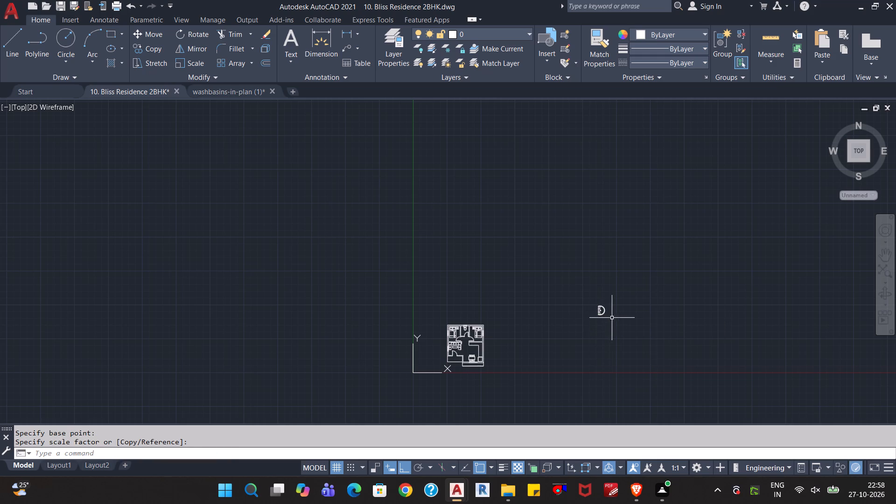
# Cut the reduced washbasin and paste it just east of the floor plan, beside the eastern bedroom.
pyautogui.click(617, 299)
pyautogui.click(595, 322)
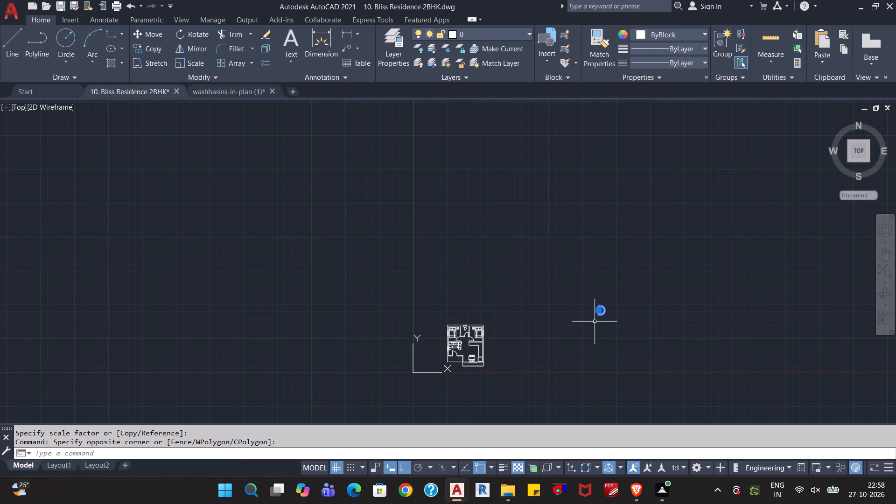
pyautogui.hotkey('ctrl', 'x')
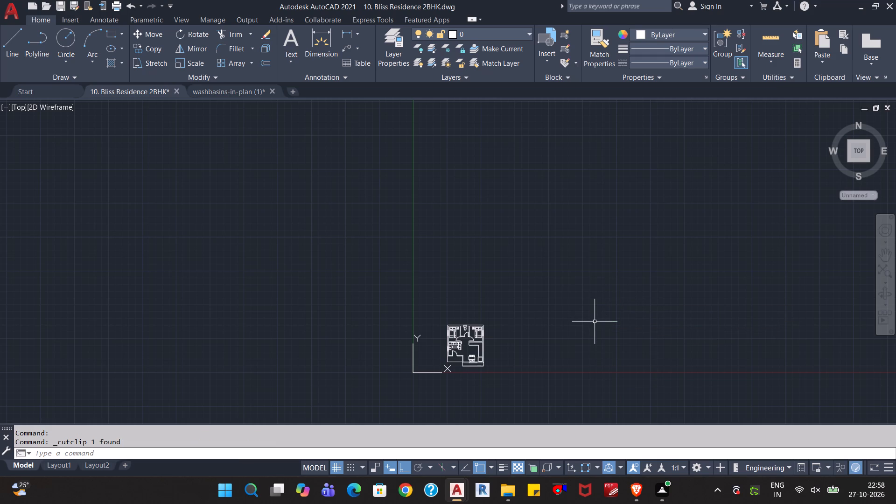
pyautogui.scroll(1, 514, 363)
pyautogui.scroll(3, 443, 329)
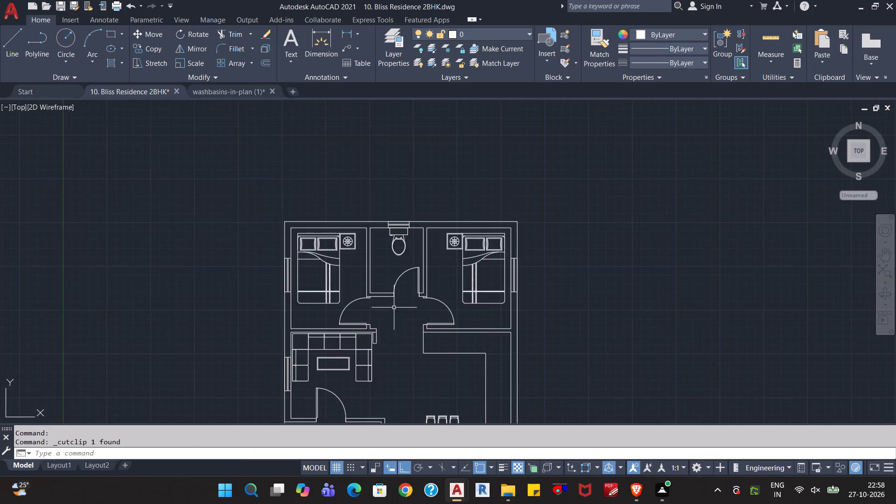
pyautogui.scroll(3, 393, 307)
pyautogui.scroll(-2, 346, 250)
pyautogui.hotkey('ctrl', 'v')
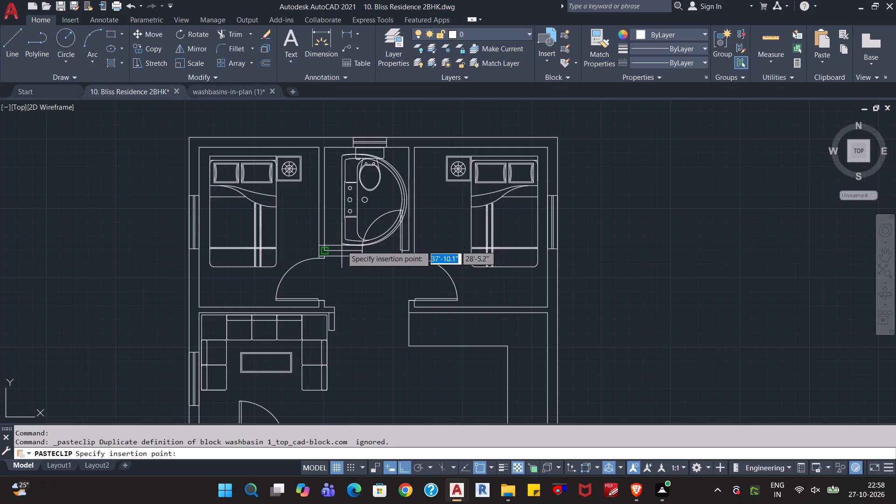
pyautogui.click(645, 275)
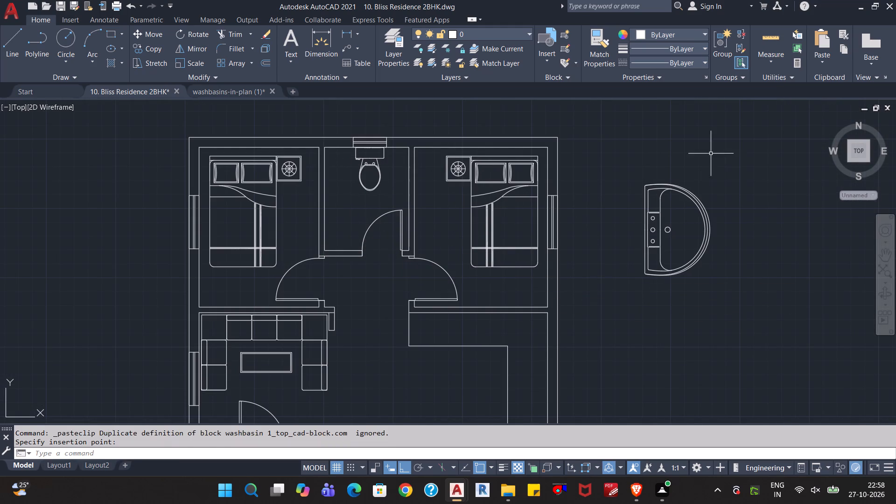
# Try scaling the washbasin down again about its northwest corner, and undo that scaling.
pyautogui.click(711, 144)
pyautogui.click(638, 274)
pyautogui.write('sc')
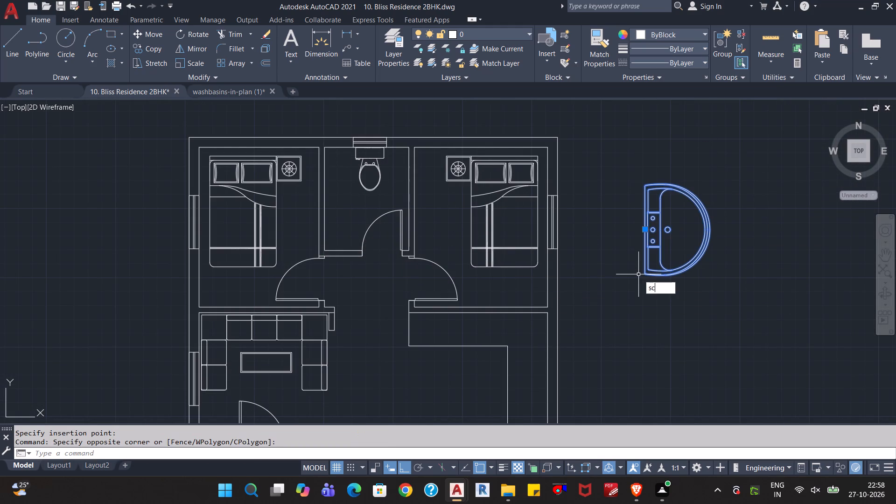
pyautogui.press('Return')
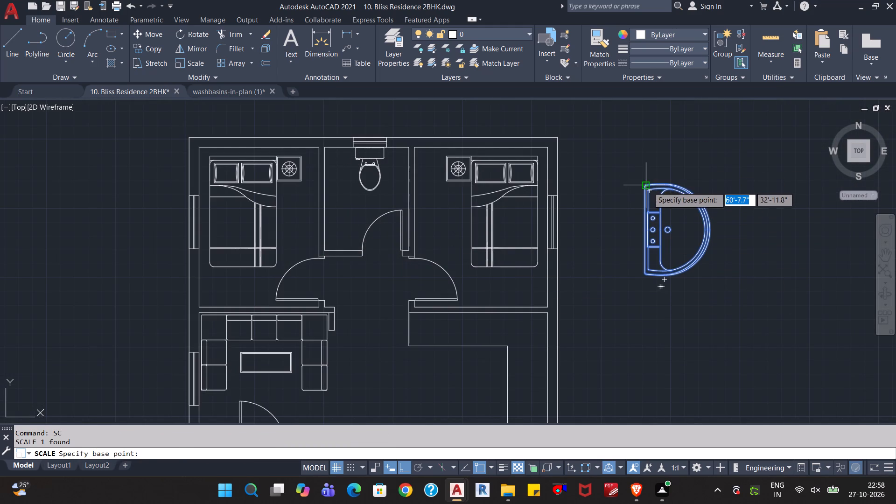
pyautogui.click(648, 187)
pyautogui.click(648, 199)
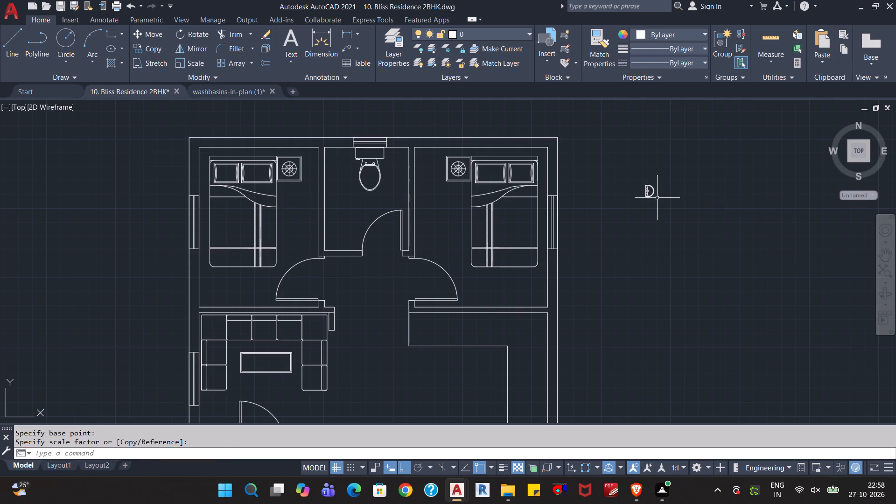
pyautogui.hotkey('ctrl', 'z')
# Scale the washbasin down about its inner southwest corner to about half its size.
pyautogui.click(658, 170)
pyautogui.click(646, 229)
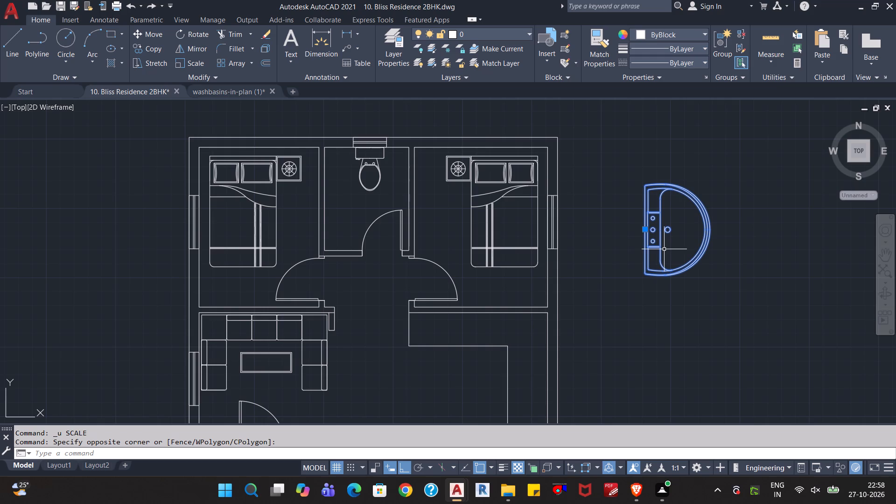
pyautogui.write('sc')
pyautogui.press('Return')
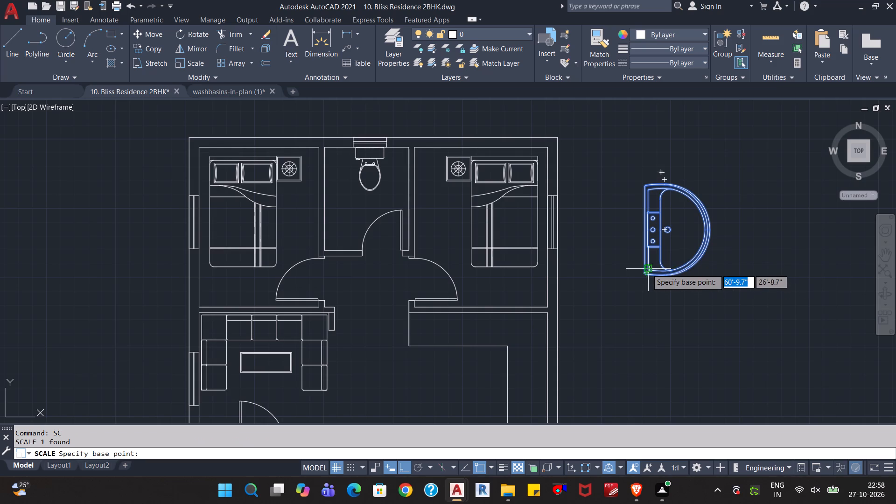
pyautogui.click(647, 268)
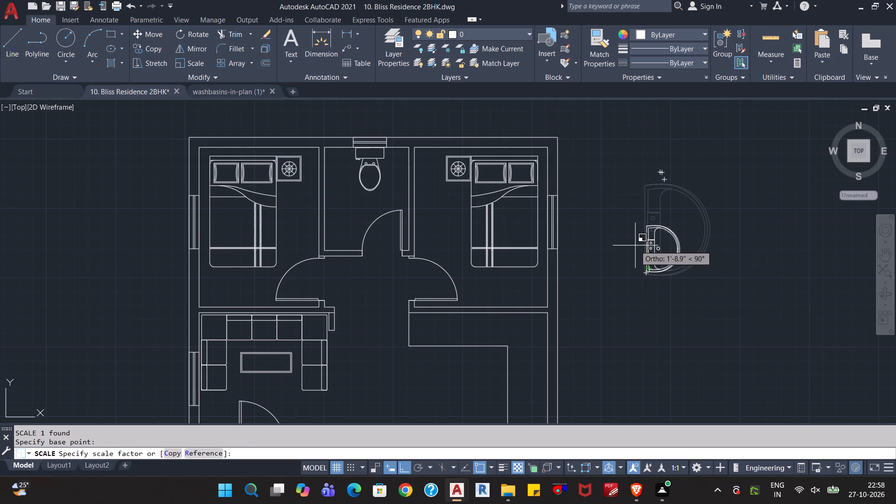
pyautogui.click(635, 245)
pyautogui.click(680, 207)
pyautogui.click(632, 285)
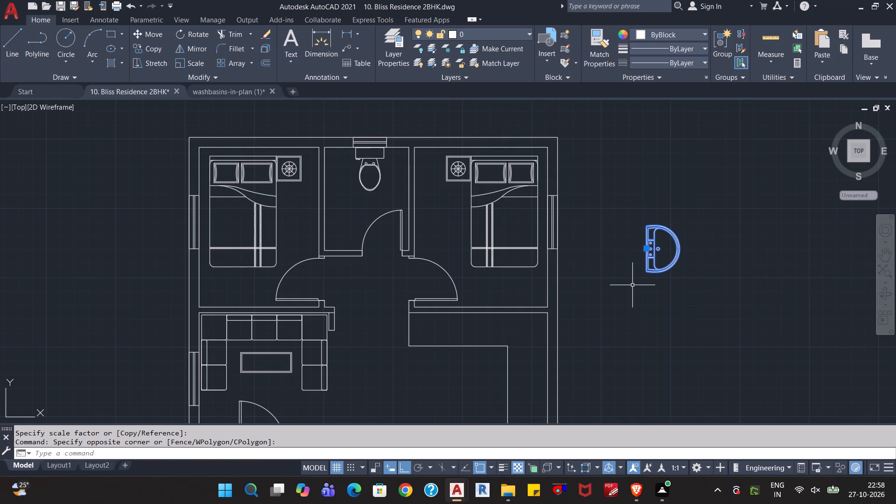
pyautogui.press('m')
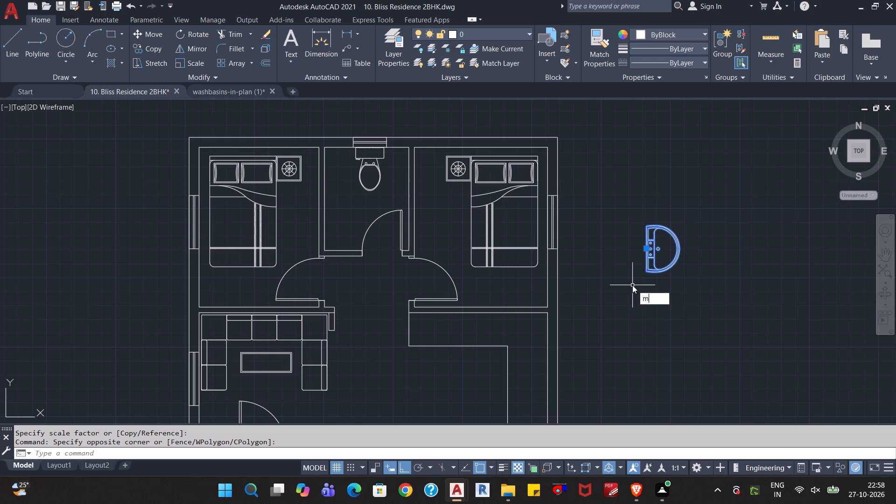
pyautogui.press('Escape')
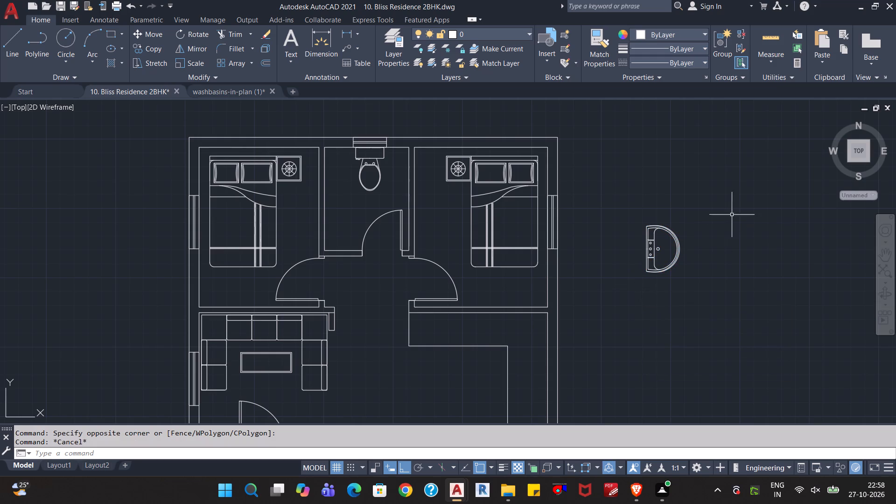
# Copy the washbasin into the bathroom, just off the west wall and south of the toilet.
pyautogui.moveTo(703, 217); pyautogui.dragTo(700, 225)
pyautogui.click(657, 273)
pyautogui.hotkey('ctrl', 'c')
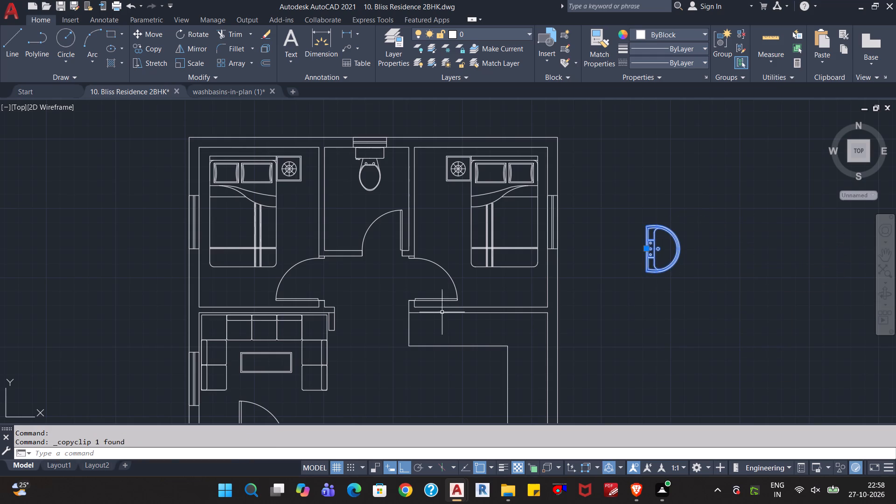
pyautogui.hotkey('ctrl', 'v')
pyautogui.scroll(2, 345, 237)
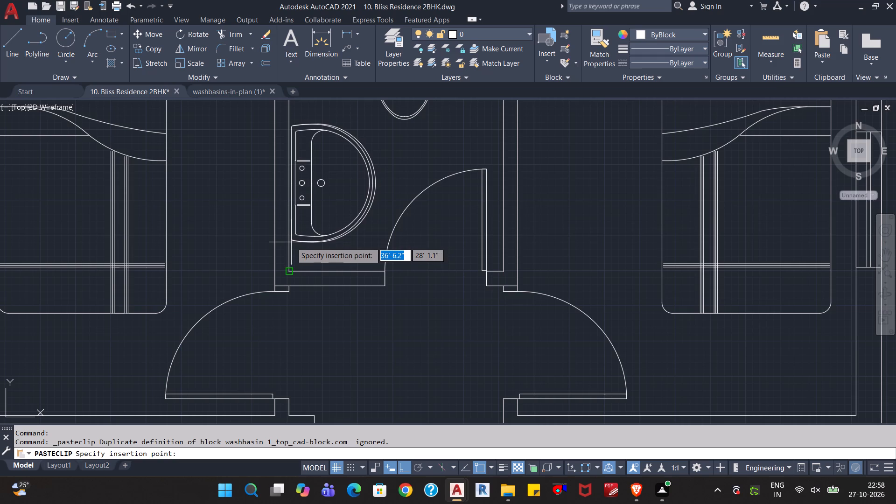
pyautogui.click(304, 243)
# Scale the bathroom washbasin down about its inner northwest corner by a factor of about 0.6.
pyautogui.click(392, 151)
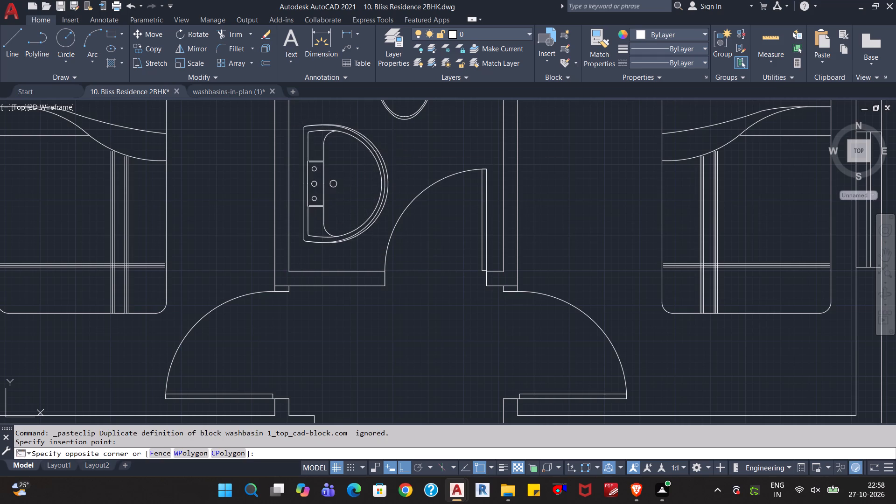
pyautogui.click(368, 188)
pyautogui.write('sc')
pyautogui.press('Return')
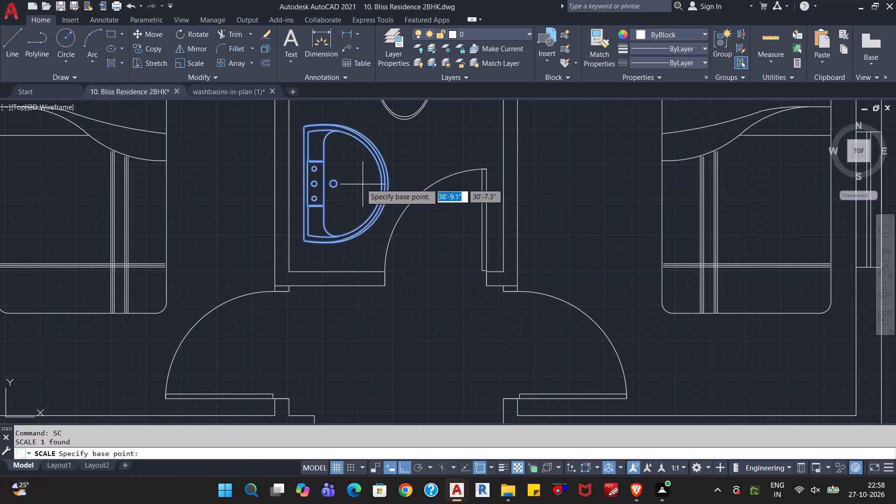
pyautogui.click(308, 136)
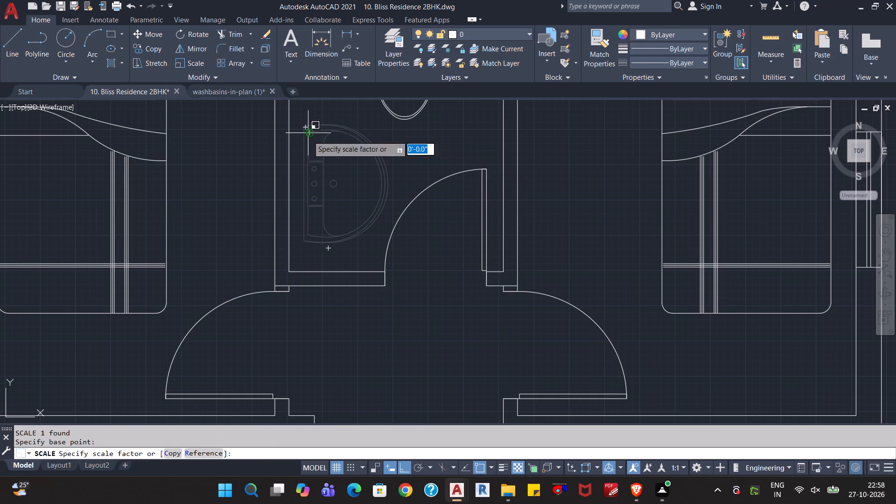
pyautogui.click(319, 171)
# Cut the bathroom washbasin and paste it closer to the bathroom's west wall, north of the southwest corner.
pyautogui.click(357, 119)
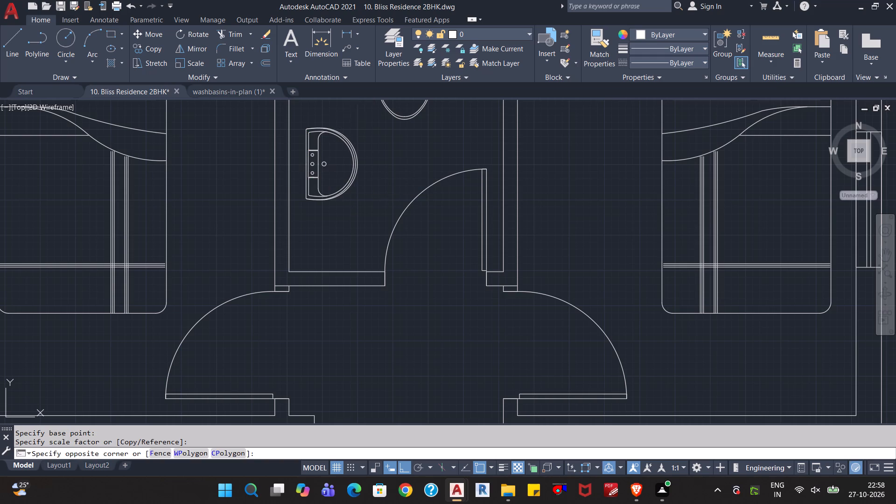
pyautogui.click(313, 201)
pyautogui.hotkey('ctrl', 'x')
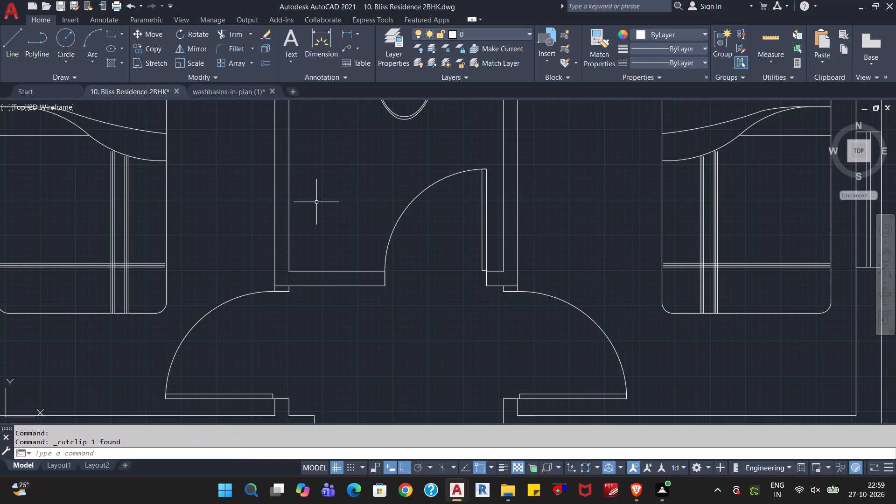
pyautogui.hotkey('ctrl', 'v')
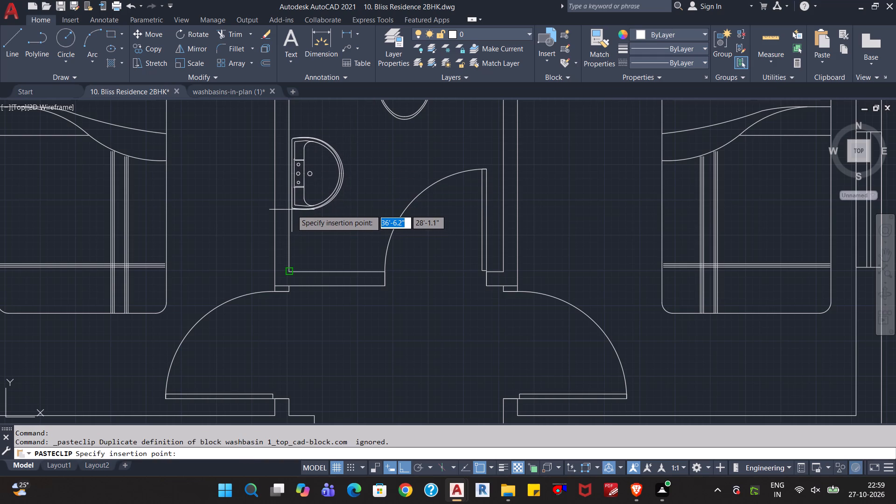
pyautogui.scroll(2, 289, 208)
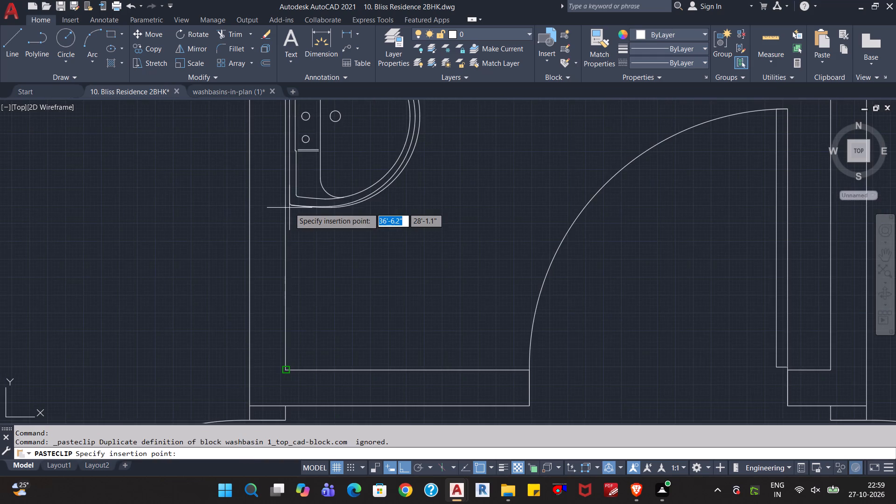
pyautogui.scroll(1, 289, 208)
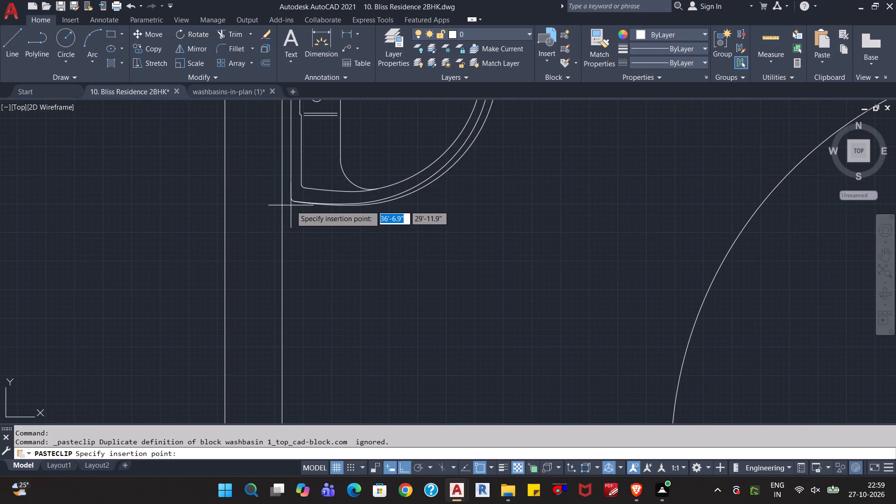
pyautogui.scroll(-1, 291, 205)
pyautogui.click(293, 207)
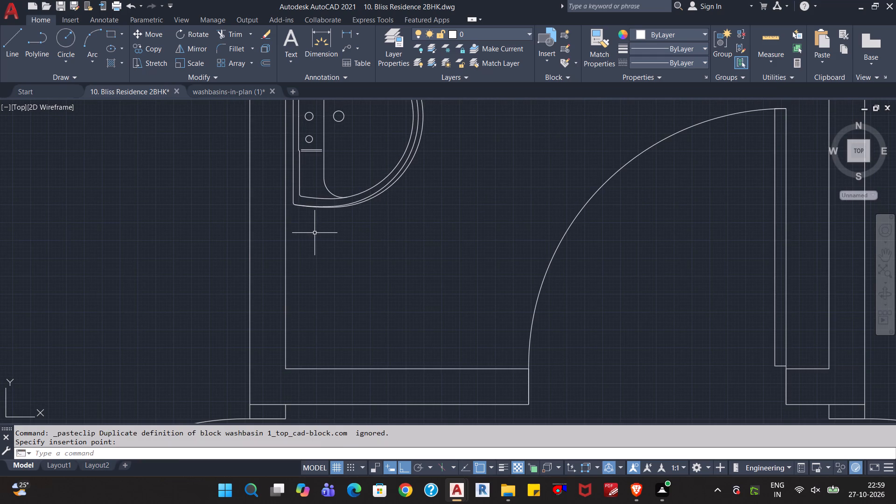
# Draw a horizontal line about 2'-1" long across the bathroom's west wall at the washbasin's south edge.
pyautogui.press('l')
pyautogui.press('Return')
pyautogui.click(186, 206)
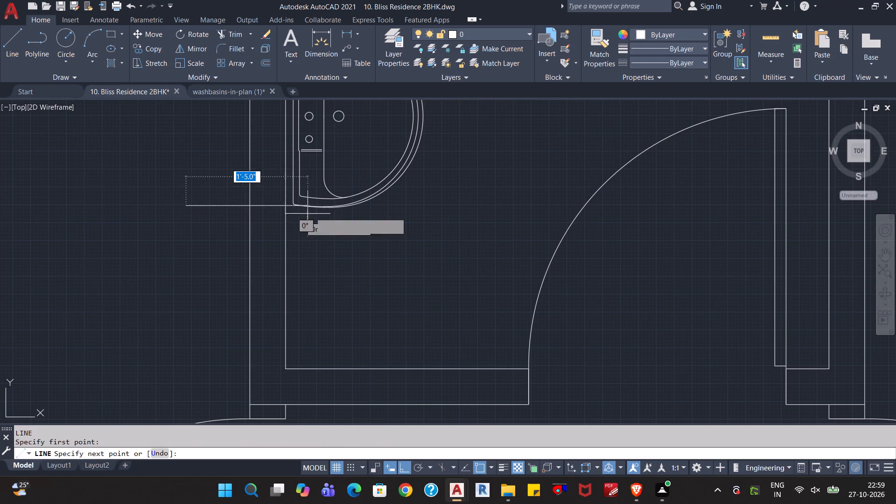
pyautogui.click(365, 220)
pyautogui.press('Escape')
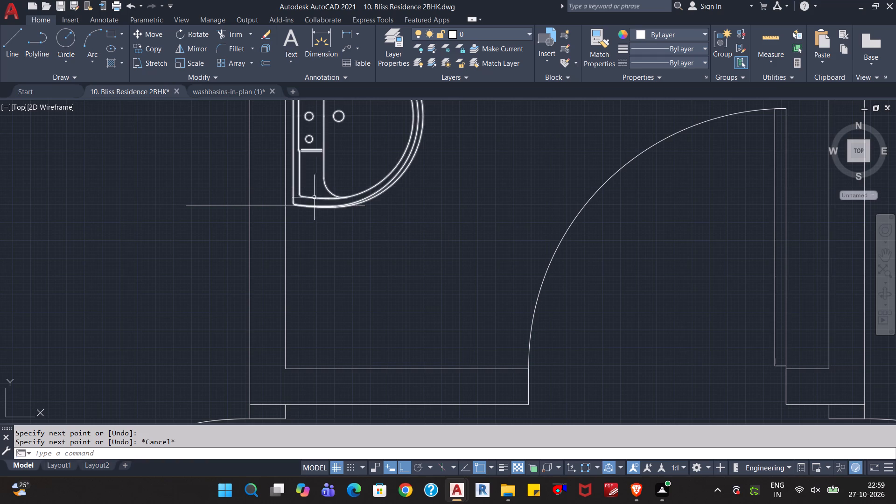
# Move the washbasin by its southwest corner so its straight back sits against the inner face of the bathroom's west wall.
pyautogui.click(300, 196)
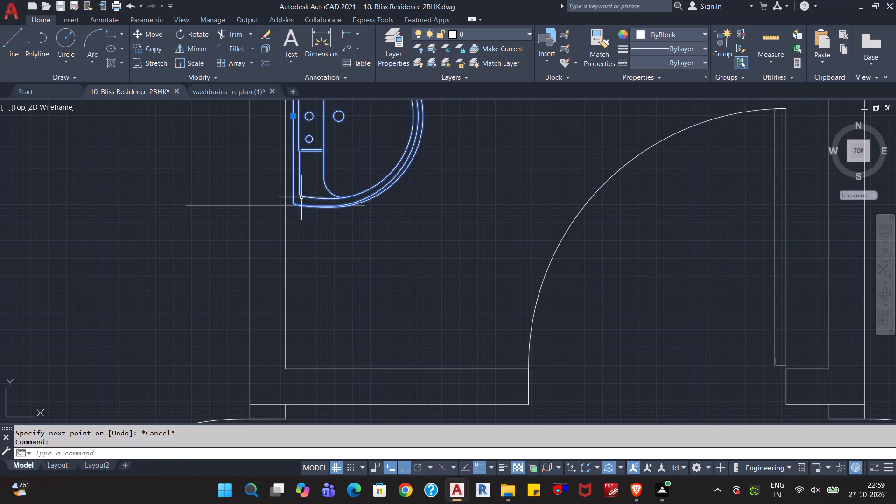
pyautogui.press('m')
pyautogui.press('Return')
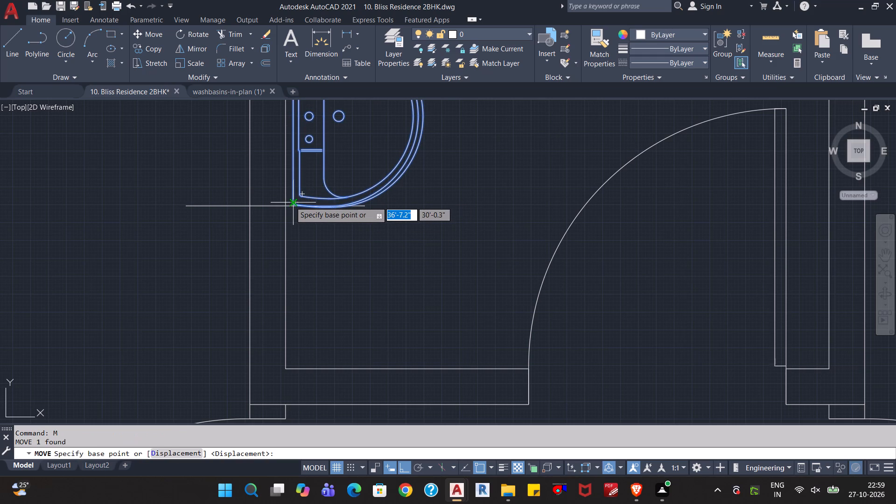
pyautogui.click(290, 202)
pyautogui.click(284, 203)
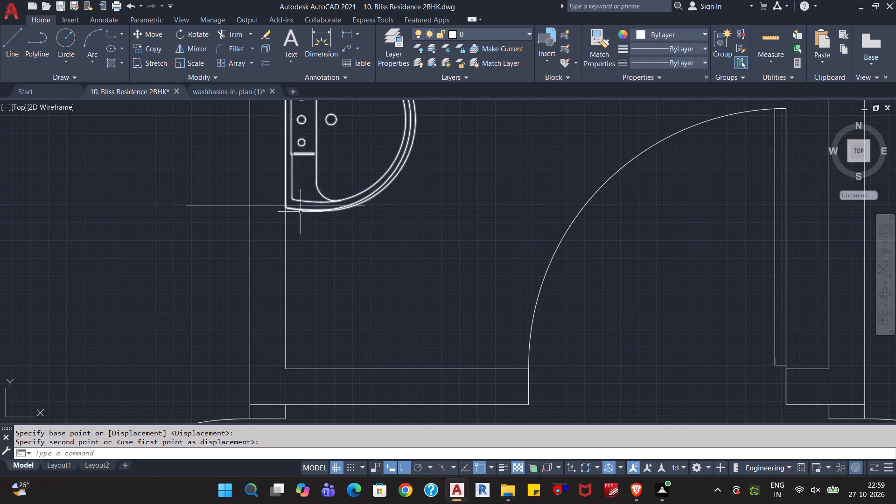
pyautogui.press('`')
pyautogui.press('Escape')
pyautogui.press('Escape')
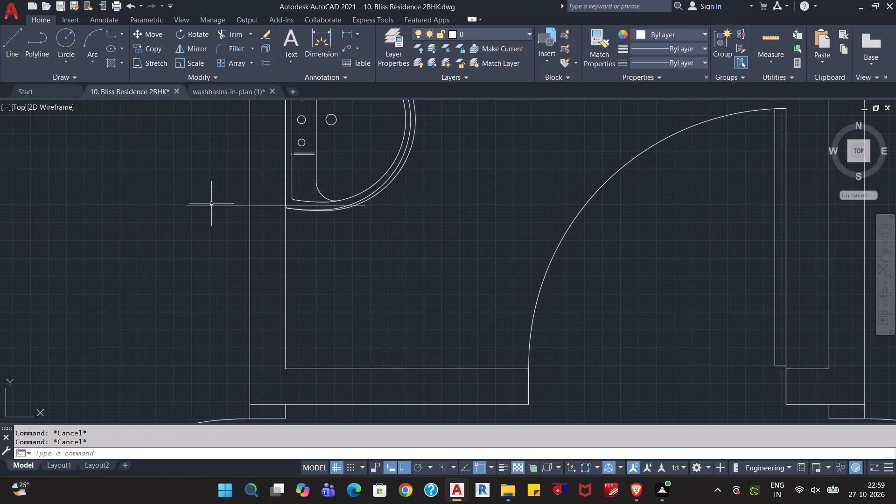
# Delete the horizontal construction line crossing the bathroom's west wall at the washbasin's south edge.
pyautogui.click(211, 203)
pyautogui.click(210, 213)
pyautogui.press('Delete')
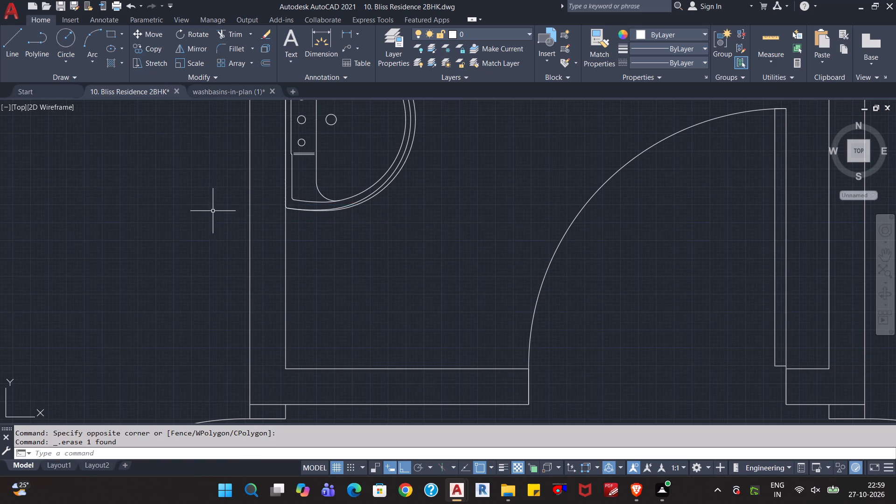
# Save the Bliss Residence 2BHK drawing.
pyautogui.scroll(-2, 213, 211)
pyautogui.scroll(-2, 283, 248)
pyautogui.moveTo(328, 304); pyautogui.dragTo(325, 221, button='middle')
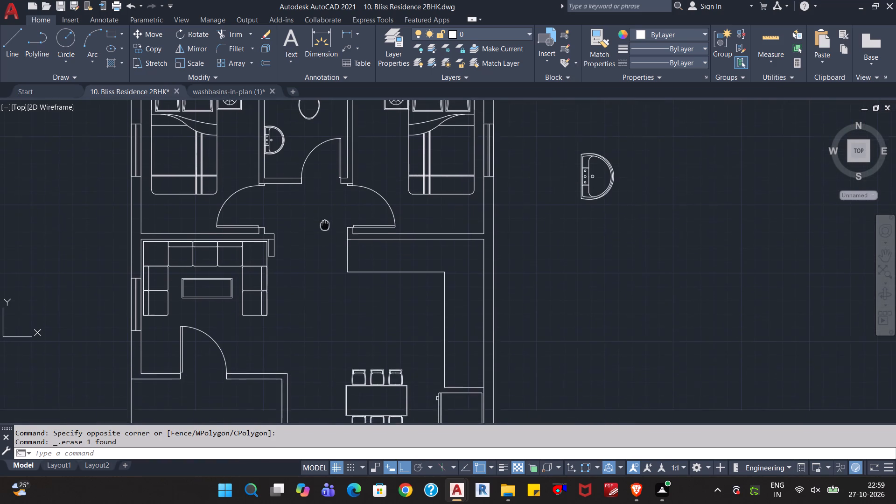
pyautogui.moveTo(325, 221); pyautogui.dragTo(325, 224, button='middle')
pyautogui.moveTo(301, 322); pyautogui.dragTo(315, 241, button='middle')
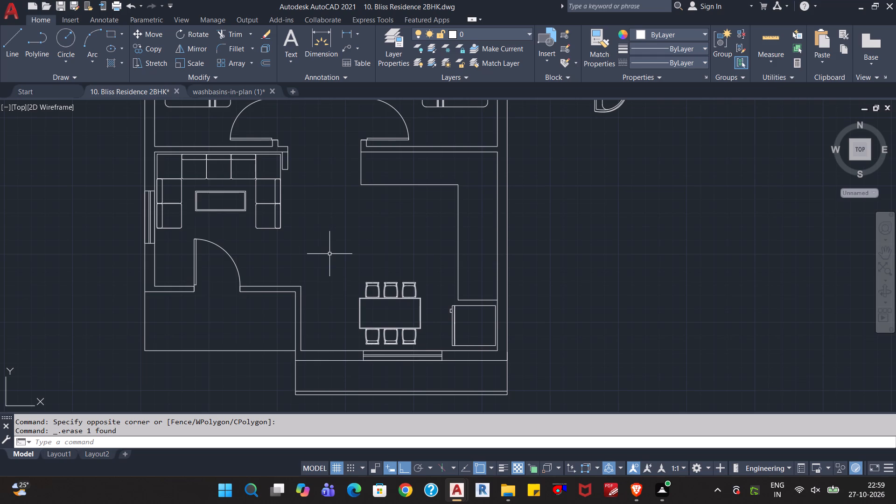
pyautogui.scroll(-1, 330, 254)
pyautogui.moveTo(330, 258); pyautogui.dragTo(326, 294, button='middle')
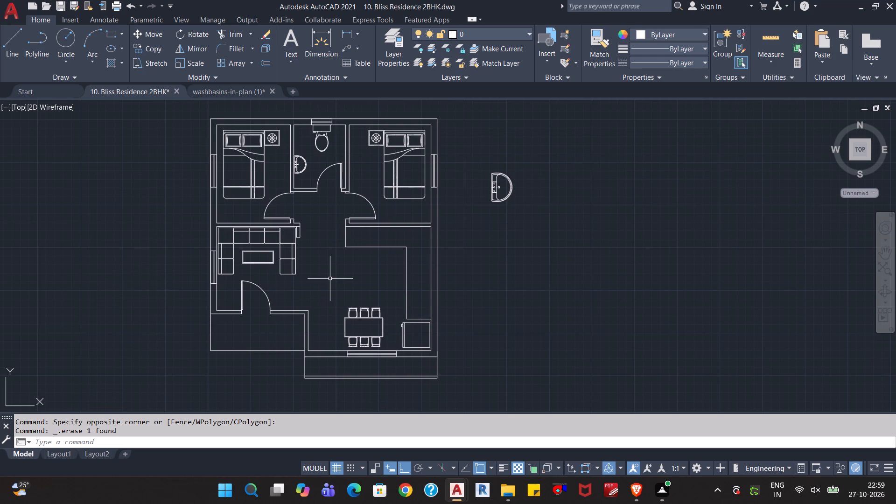
pyautogui.hotkey('ctrl', 's')
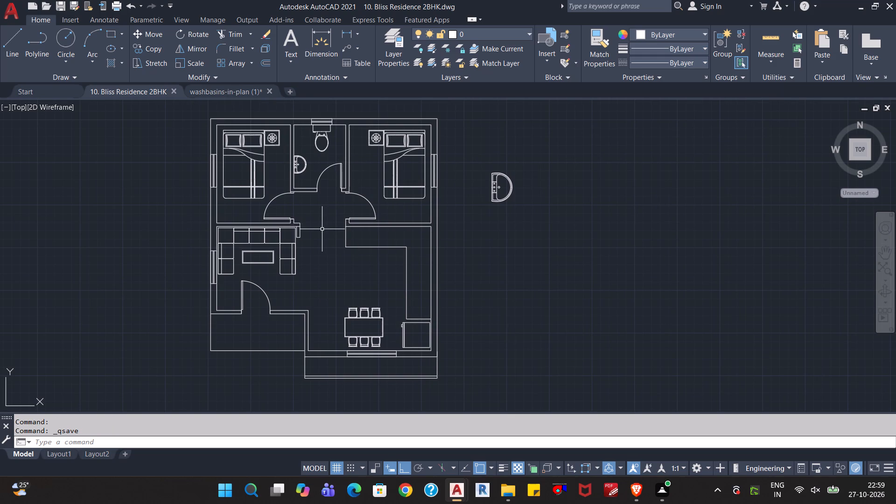
# Delete the spare washbasin lying outside the floor plan, east of the northeast bedroom.
pyautogui.click(526, 161)
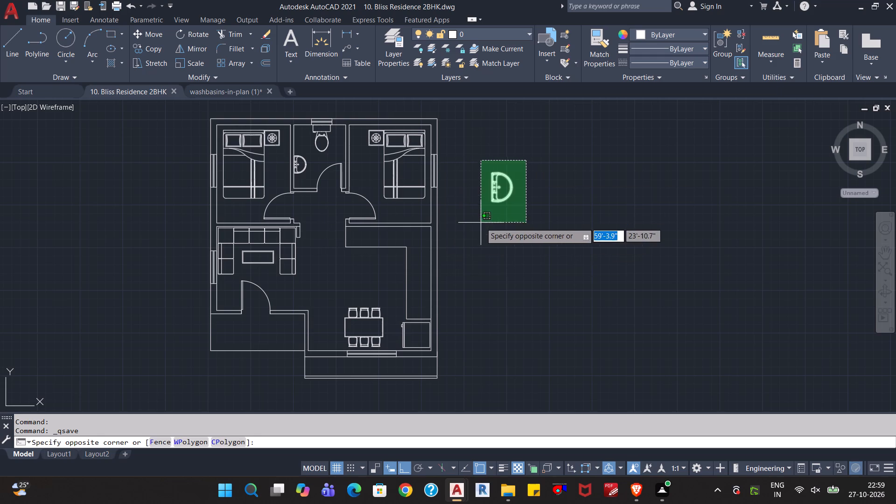
pyautogui.click(481, 223)
pyautogui.press('Delete')
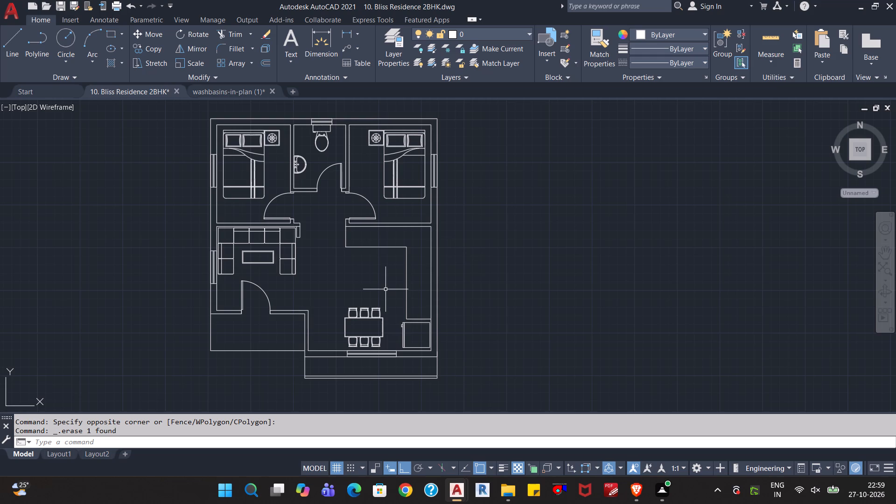
# Close the washbasins-in-plan (1) drawing.
pyautogui.click(270, 92)
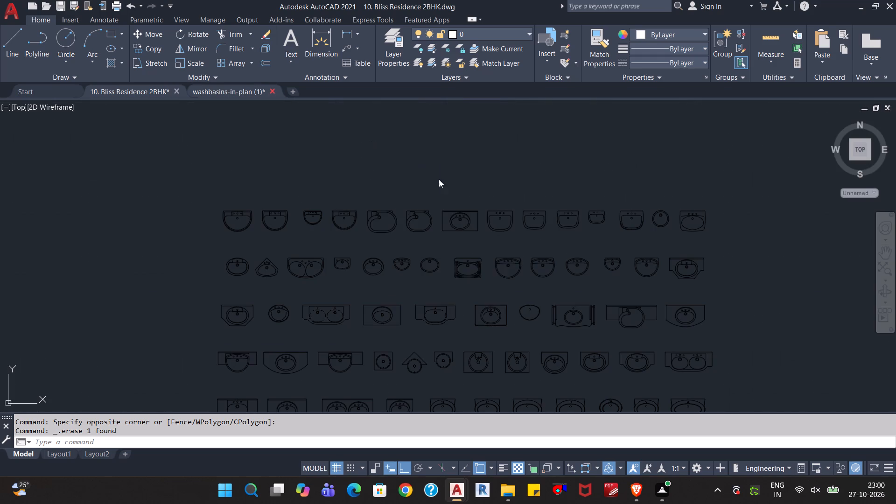
pyautogui.click(483, 270)
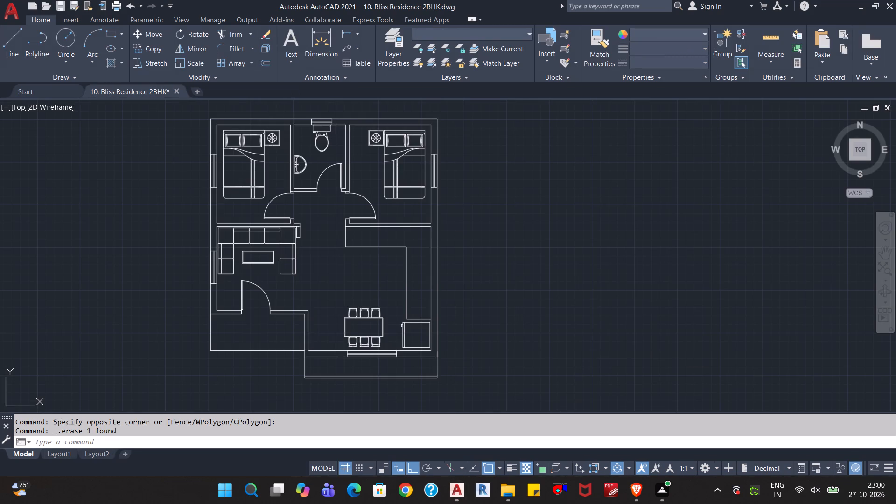
# Open the drawing 04-01-cad-blocks-net-kitchen-sink from the Kitchen-sink folder inside Blocks.
pyautogui.hotkey('ctrl', 'o')
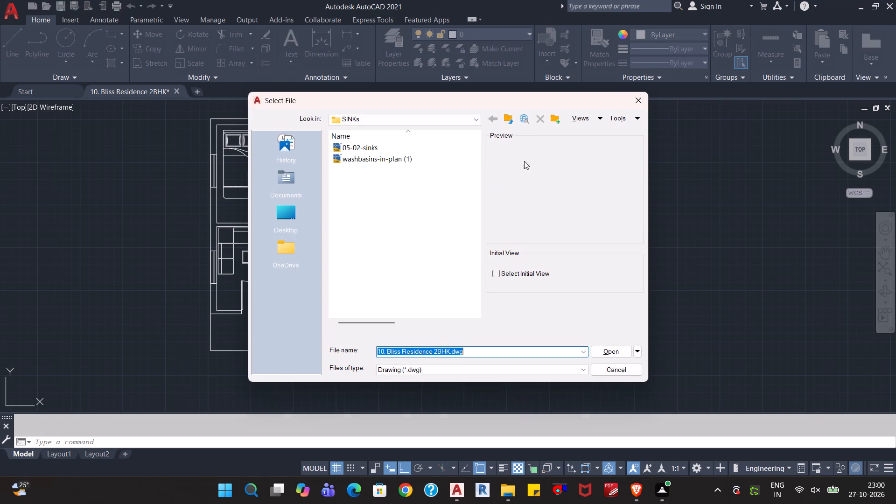
pyautogui.click(511, 116)
pyautogui.scroll(-1, 398, 231)
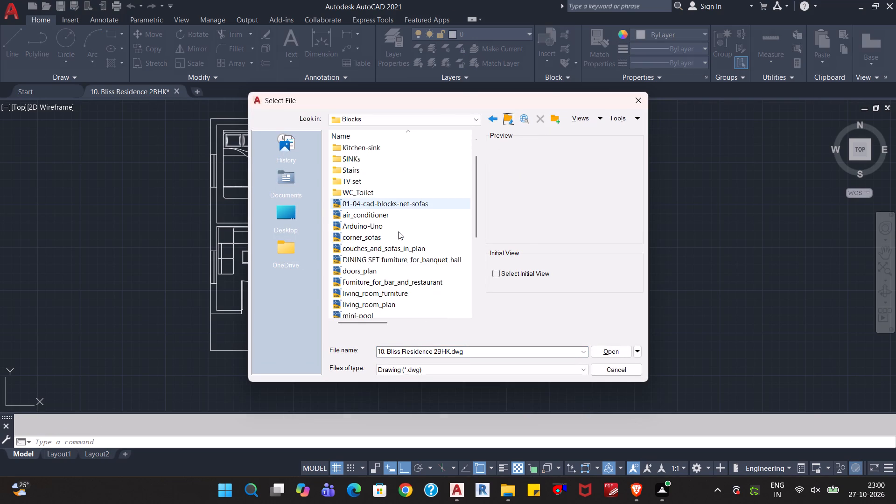
pyautogui.scroll(-7, 390, 244)
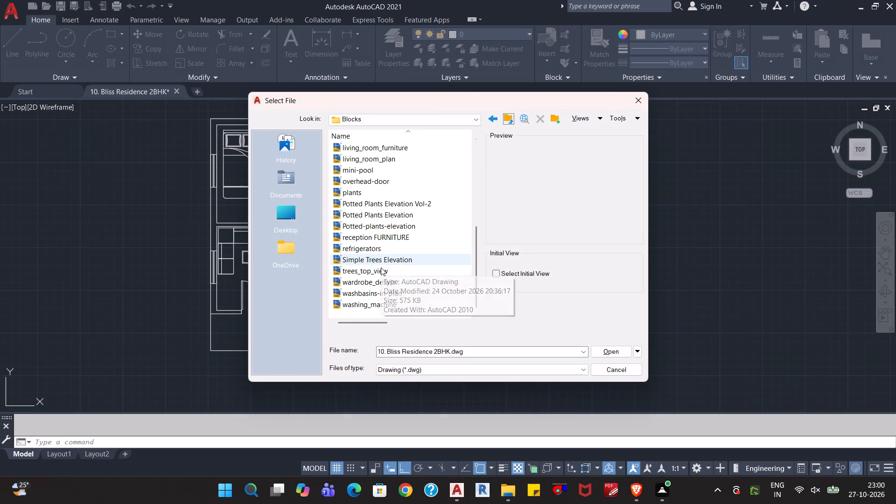
pyautogui.scroll(3, 380, 267)
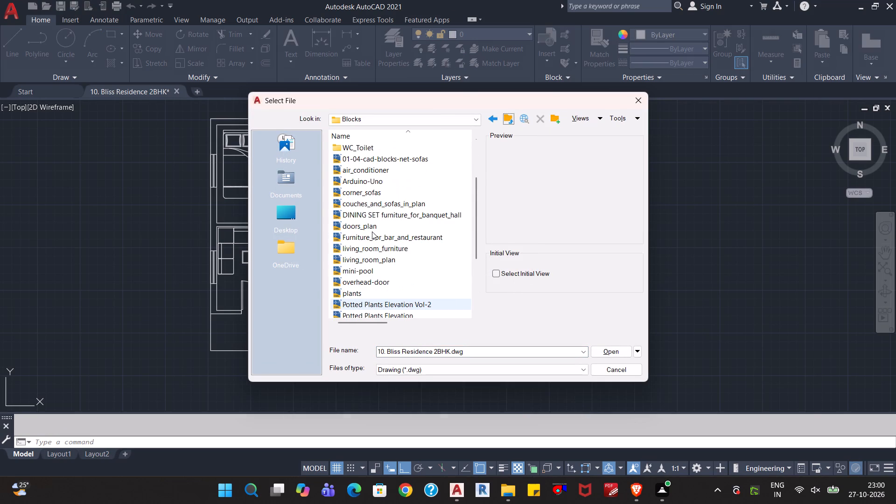
pyautogui.scroll(3, 371, 212)
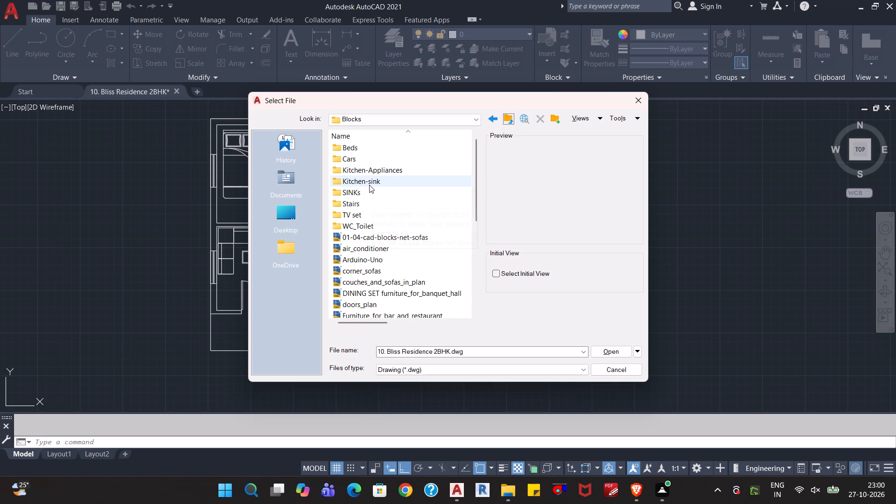
pyautogui.doubleClick(371, 178)
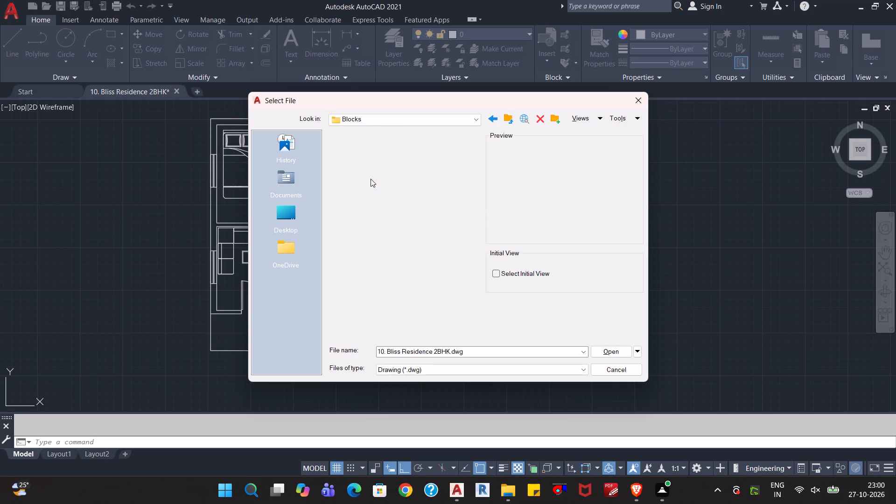
pyautogui.click(383, 146)
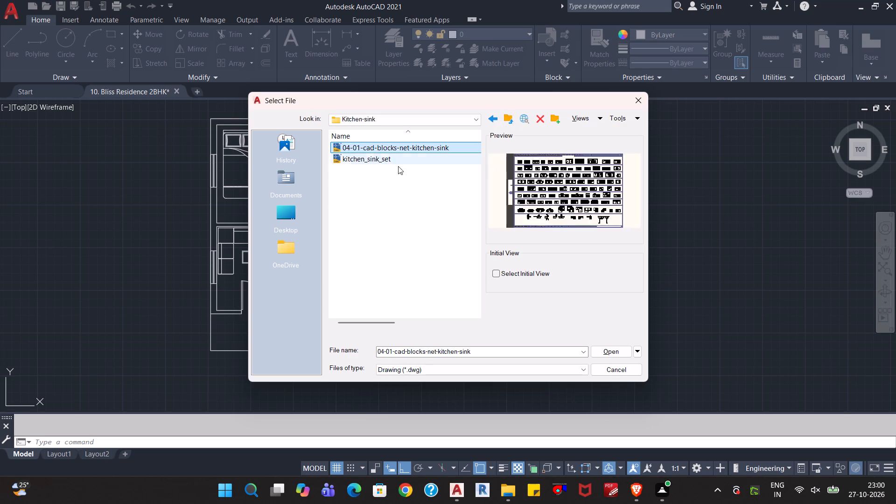
pyautogui.click(609, 351)
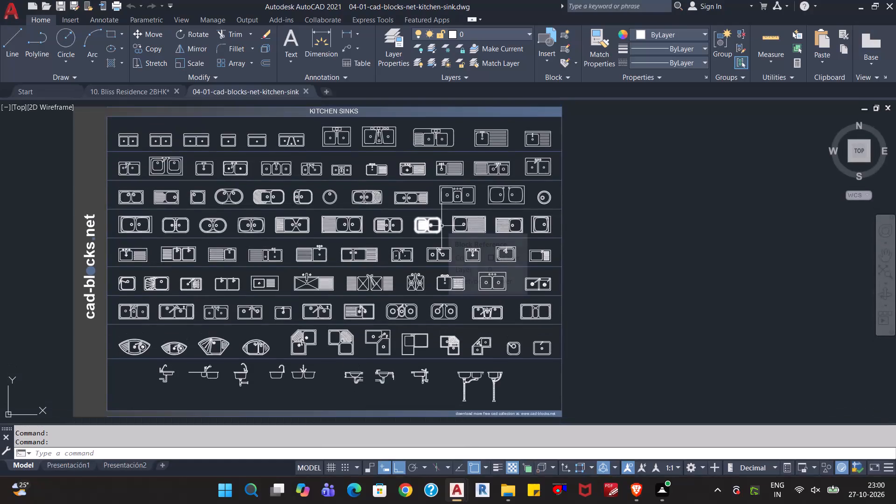
# Copy the single-bowl sink with a west-side drainboard, second in the third row, and paste it east of the Bliss Residence floor plan.
pyautogui.scroll(1, 442, 225)
pyautogui.scroll(-1, 442, 225)
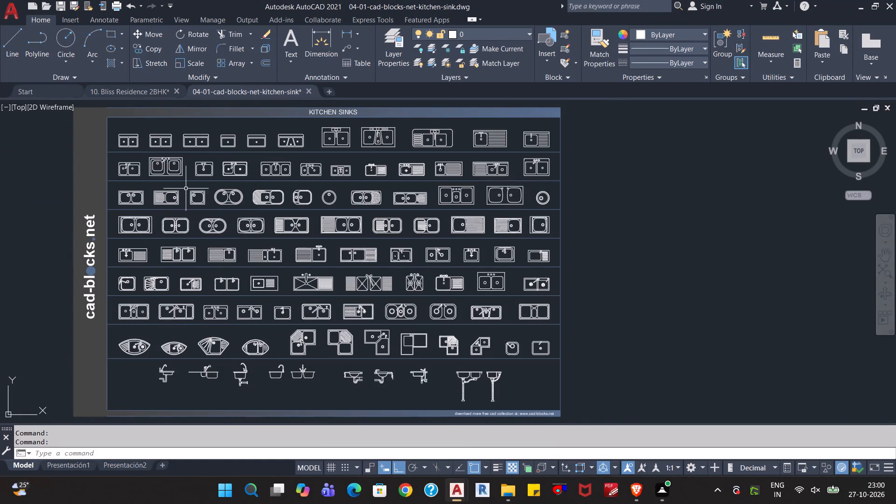
pyautogui.click(177, 189)
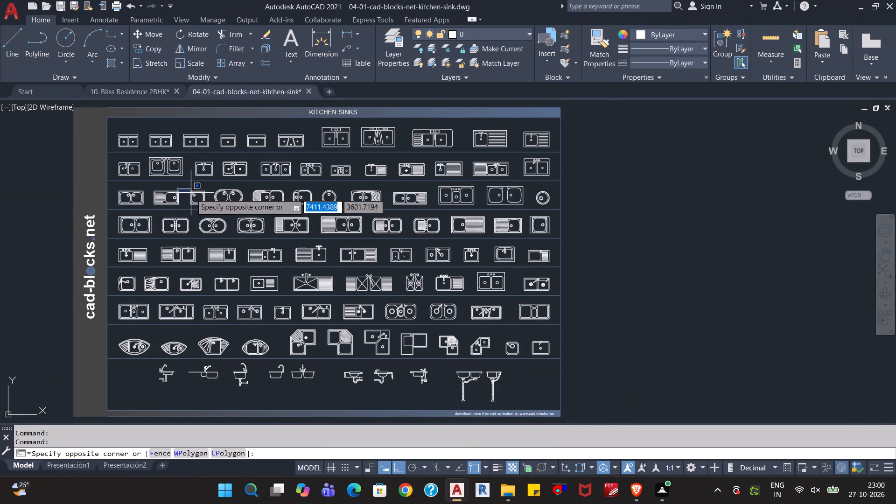
pyautogui.click(161, 199)
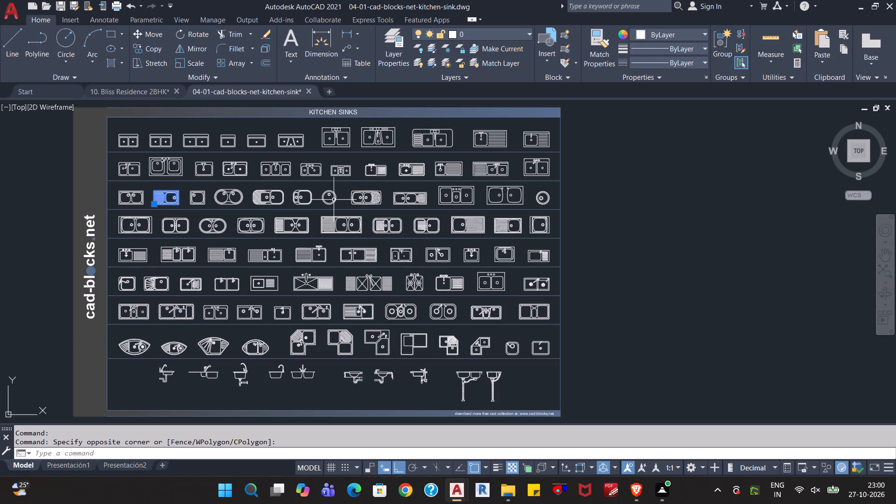
pyautogui.hotkey('ctrl', 'c')
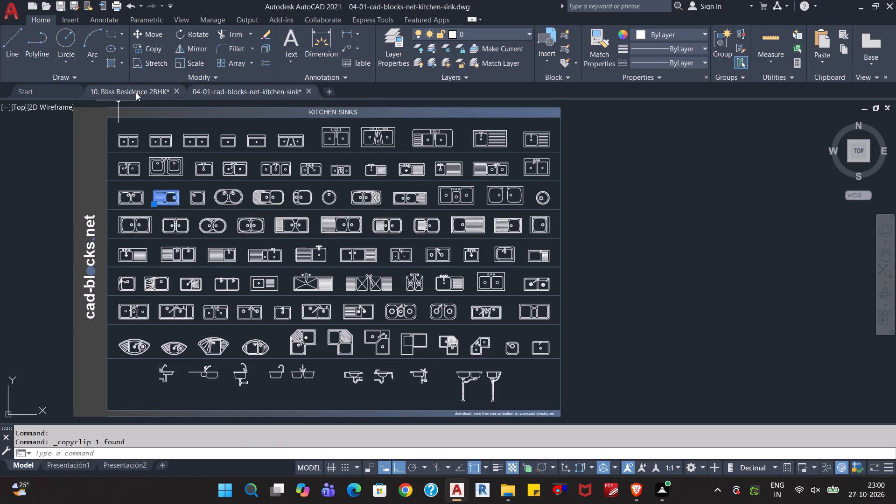
pyautogui.click(136, 92)
pyautogui.hotkey('ctrl', 'v')
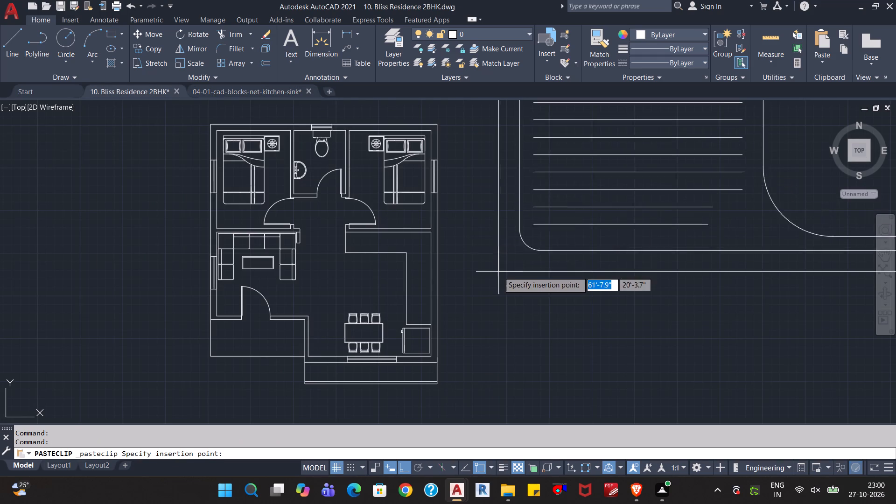
pyautogui.scroll(-2, 495, 287)
pyautogui.click(531, 295)
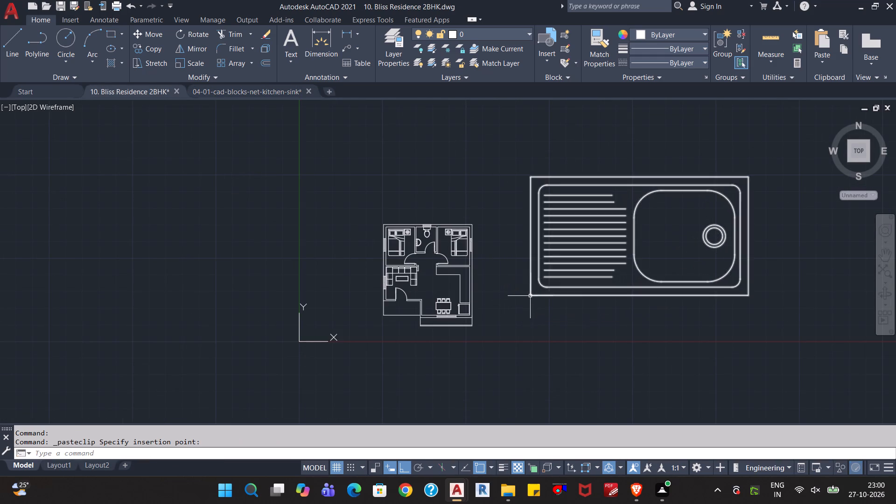
# Scale the oversized pasted kitchen sink down about its northeast corner to about 2' long.
pyautogui.click(740, 176)
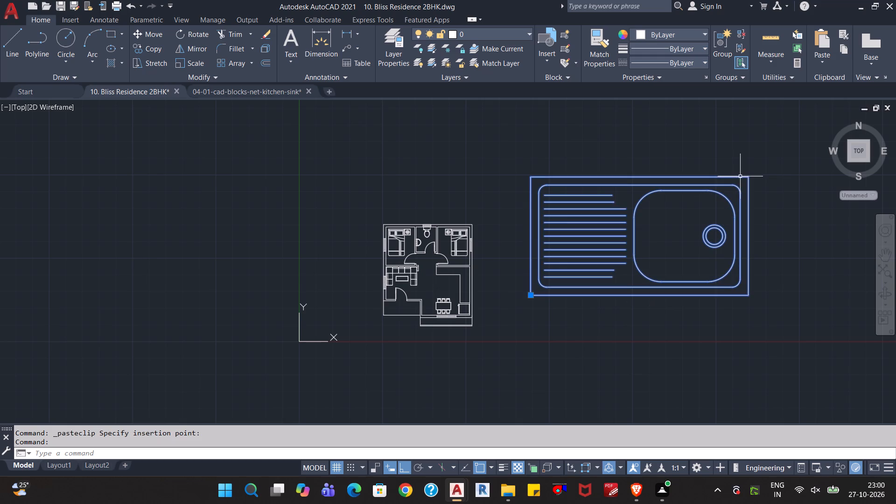
pyautogui.press('s')
pyautogui.press('c')
pyautogui.press('Return')
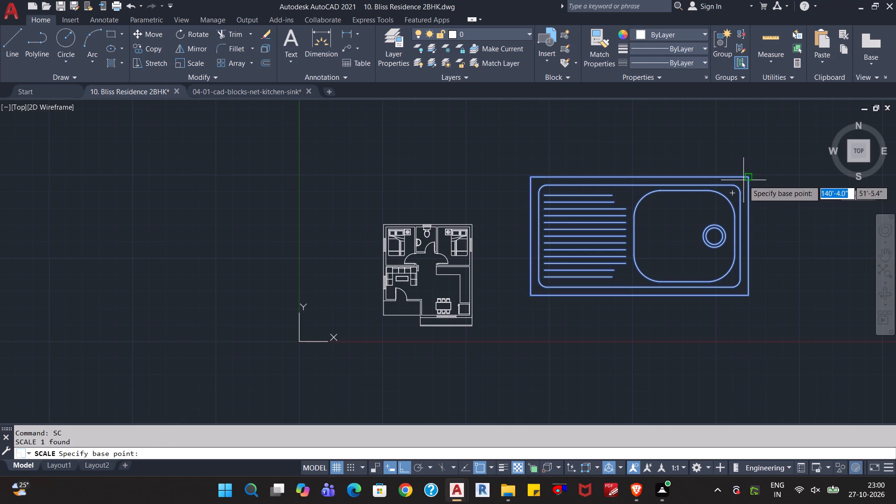
pyautogui.click(746, 179)
pyautogui.scroll(4, 725, 191)
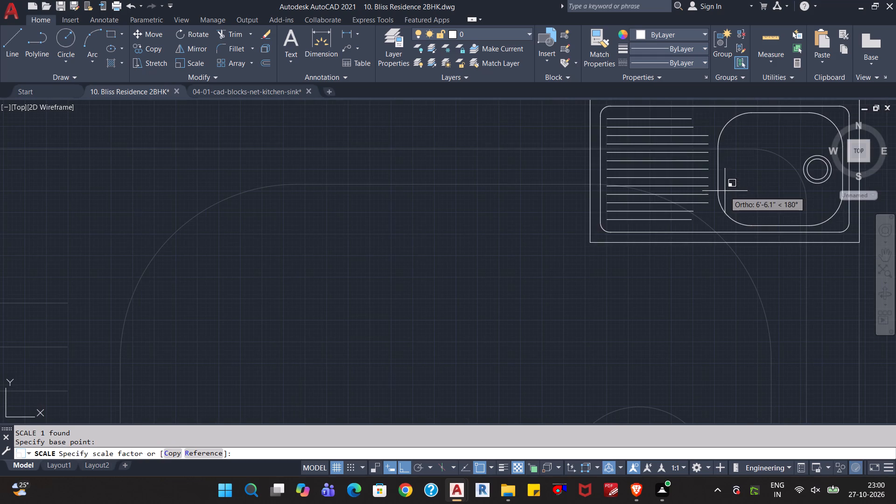
pyautogui.moveTo(805, 113); pyautogui.dragTo(595, 273, button='middle')
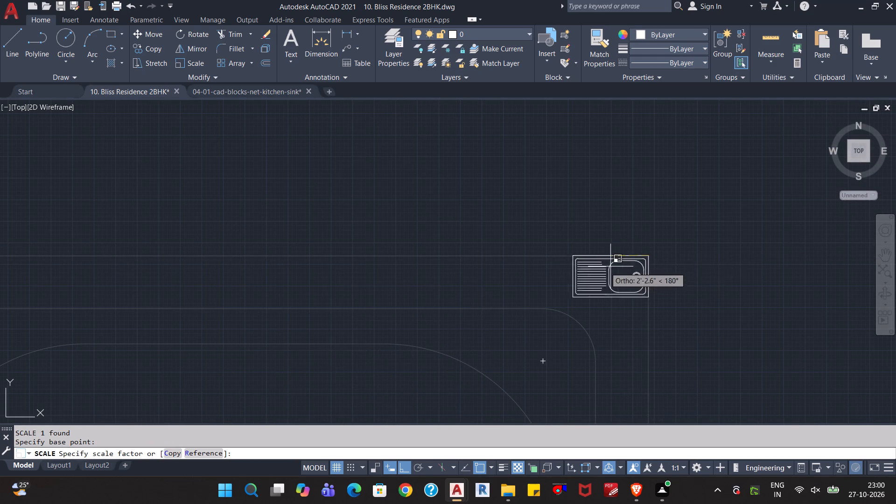
pyautogui.click(628, 263)
# Cut the reduced kitchen sink and paste it onto the kitchen counter's northern run, near the middle.
pyautogui.click(659, 288)
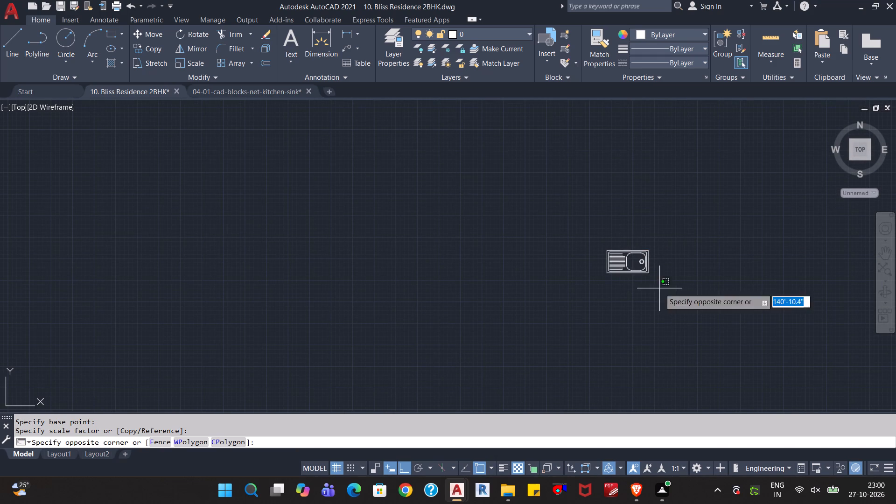
pyautogui.click(595, 213)
pyautogui.hotkey('ctrl', 'x')
pyautogui.middleClick(410, 286)
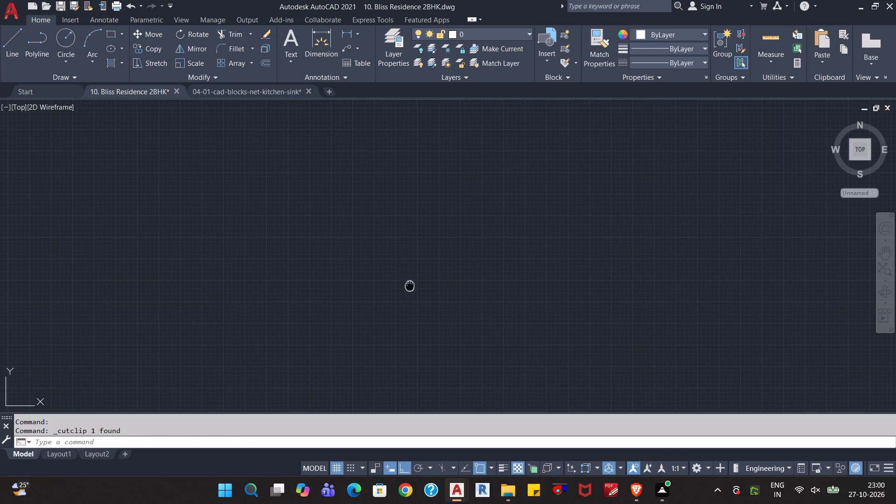
pyautogui.scroll(1, 410, 286)
pyautogui.middleClick(409, 286)
pyautogui.hotkey('ctrl', 'v')
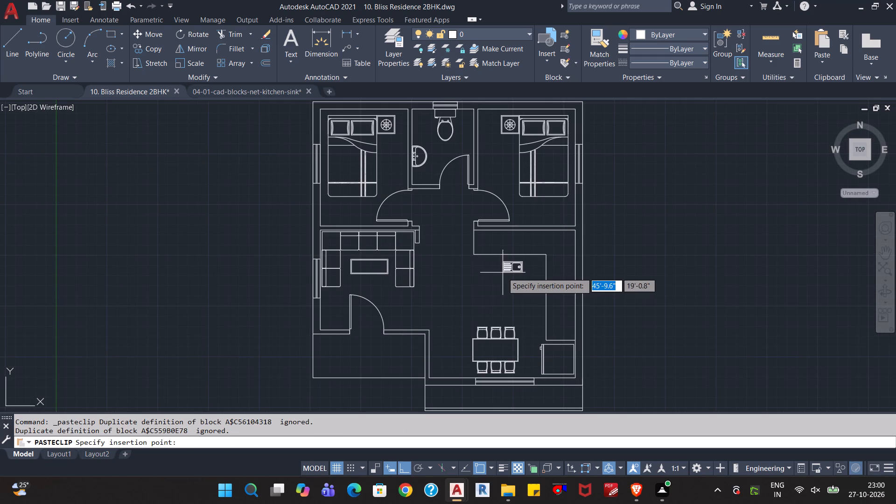
pyautogui.scroll(2, 502, 256)
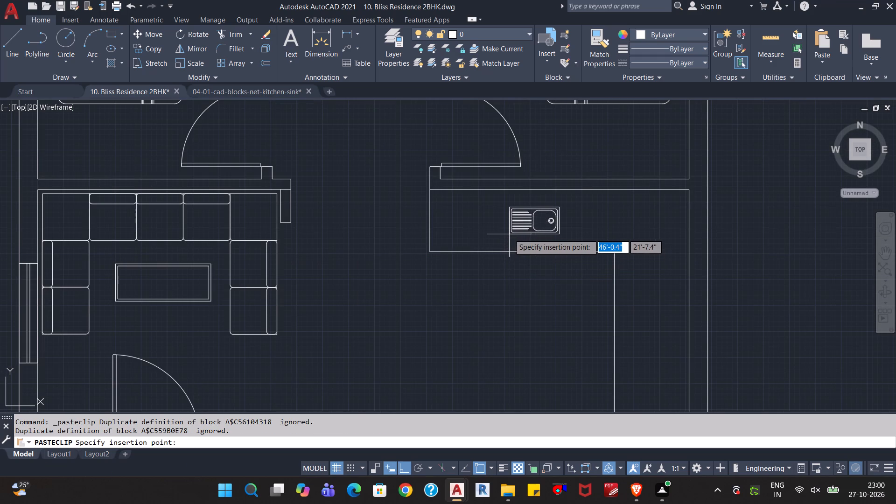
pyautogui.click(510, 225)
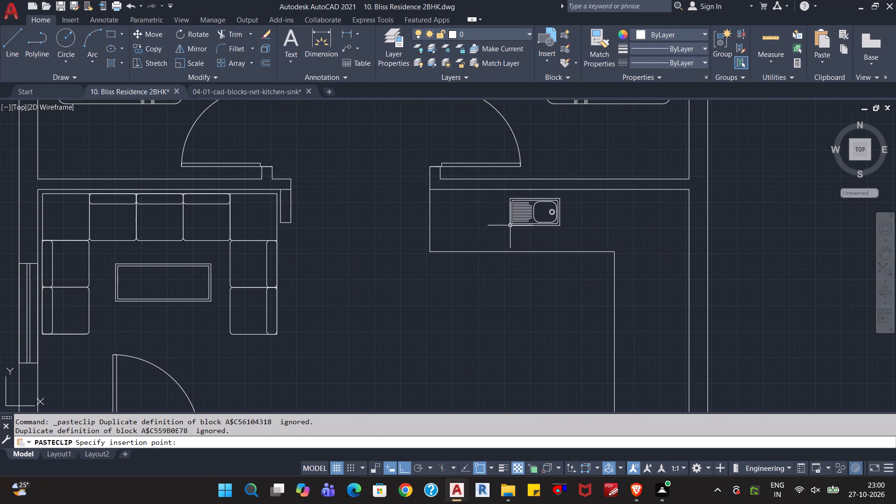
# Scale the kitchen sink up about its southeast corner to about twice its size.
pyautogui.click(527, 222)
pyautogui.press('s')
pyautogui.press('c')
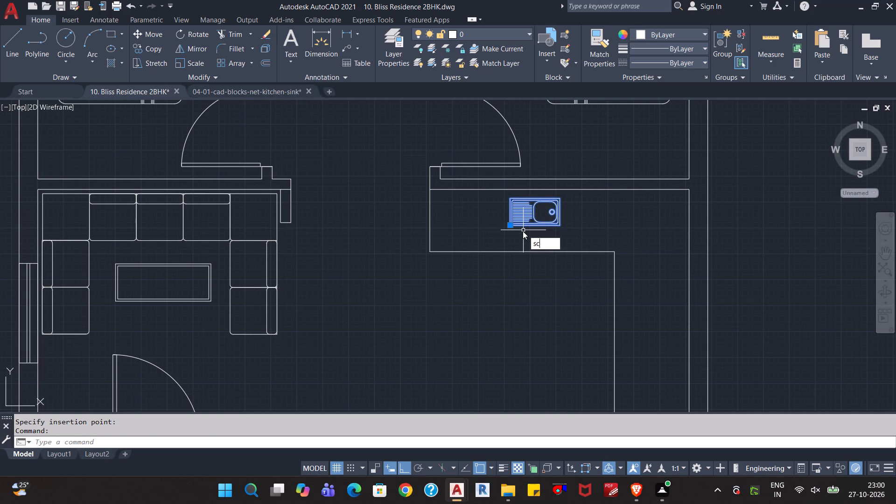
pyautogui.press('Return')
pyautogui.click(558, 227)
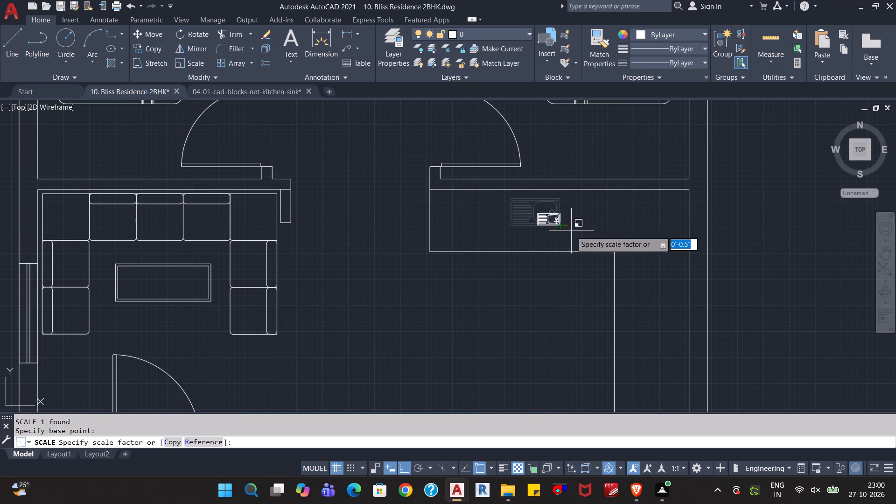
pyautogui.click(609, 232)
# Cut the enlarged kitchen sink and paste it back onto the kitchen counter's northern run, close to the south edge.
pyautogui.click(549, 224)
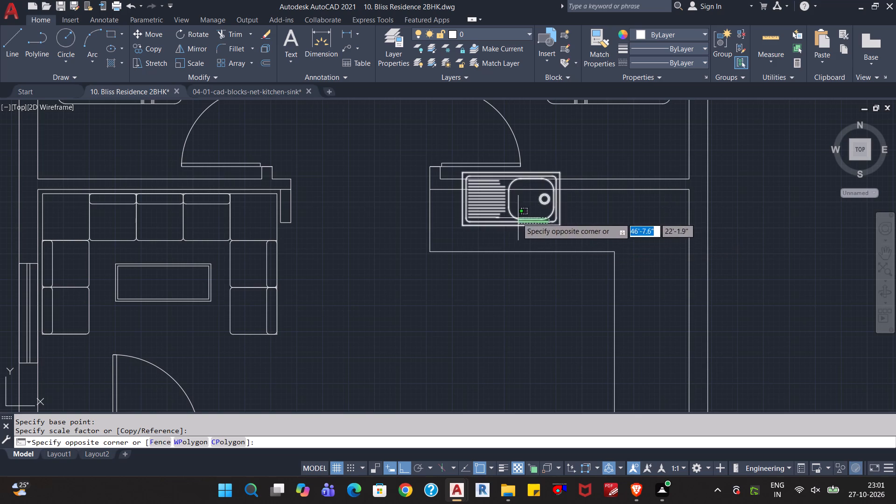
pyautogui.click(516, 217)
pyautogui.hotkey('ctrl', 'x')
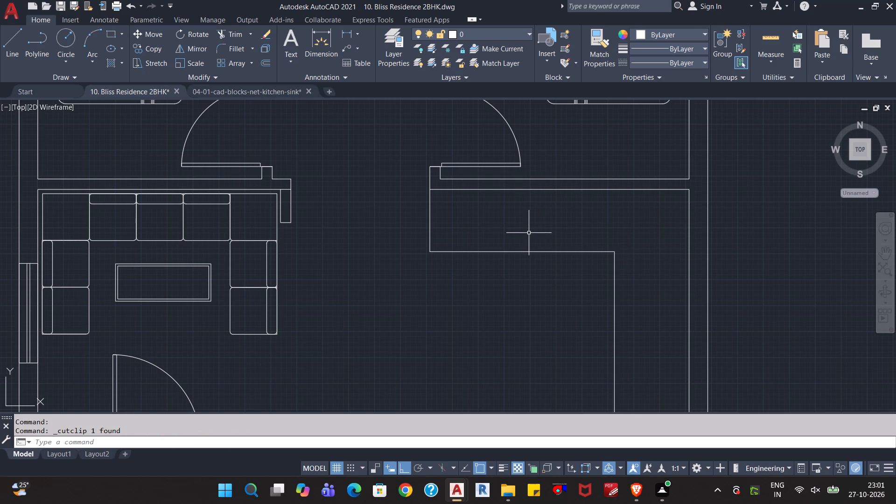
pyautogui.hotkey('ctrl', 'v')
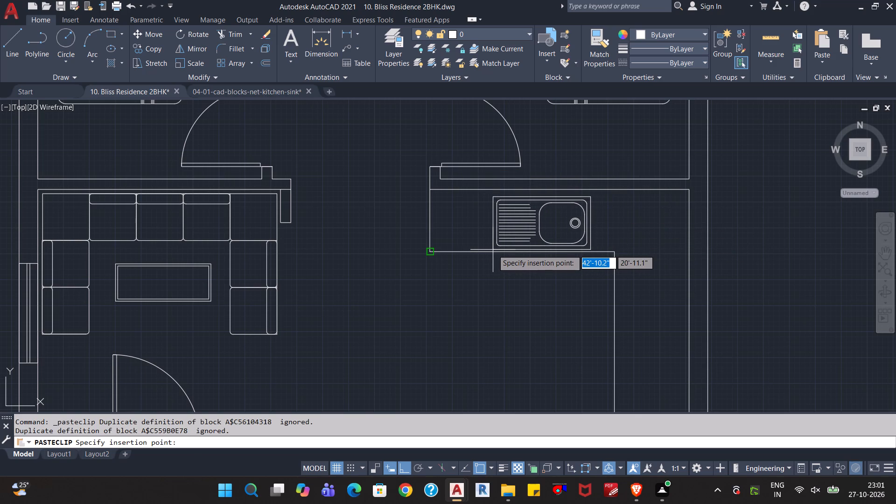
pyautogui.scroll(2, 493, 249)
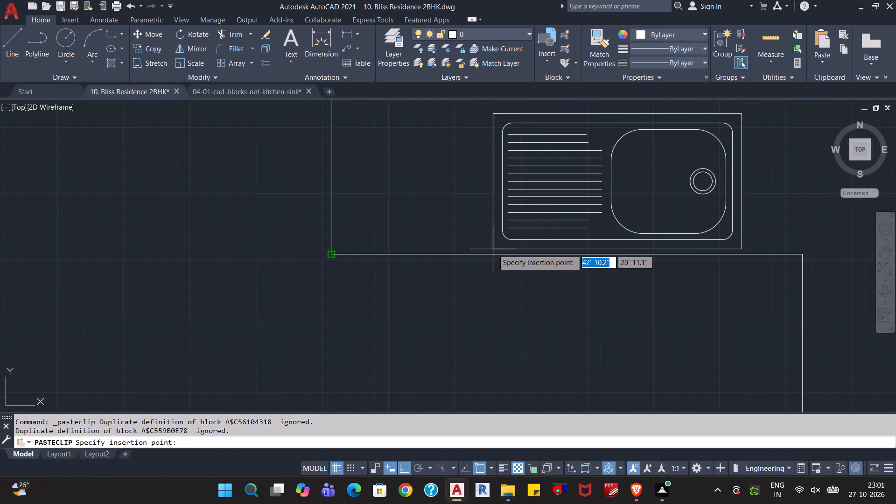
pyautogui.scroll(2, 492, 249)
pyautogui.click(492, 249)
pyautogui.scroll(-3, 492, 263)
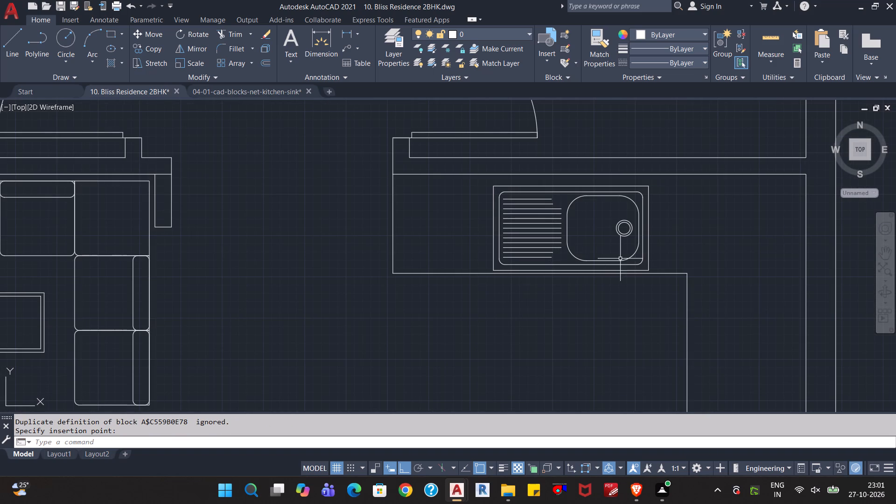
# Cut the kitchen sink again and paste it midway between the north and south edges of the counter's northern run.
pyautogui.click(650, 220)
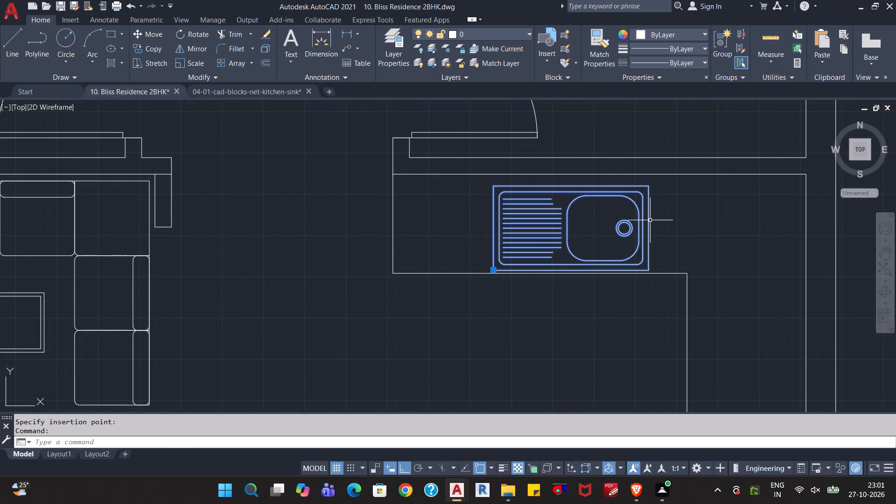
pyautogui.hotkey('ctrl', 'x')
pyautogui.scroll(3, 623, 214)
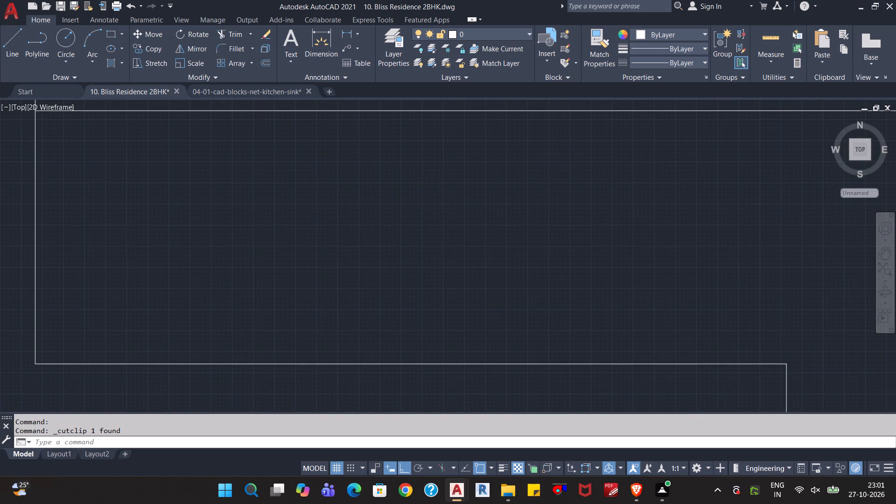
pyautogui.scroll(-2, 623, 214)
pyautogui.hotkey('ctrl', 'v')
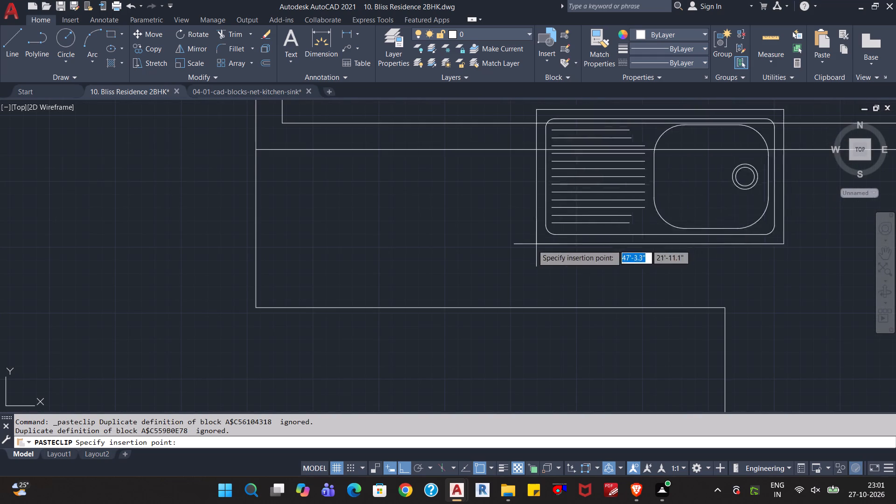
pyautogui.click(413, 295)
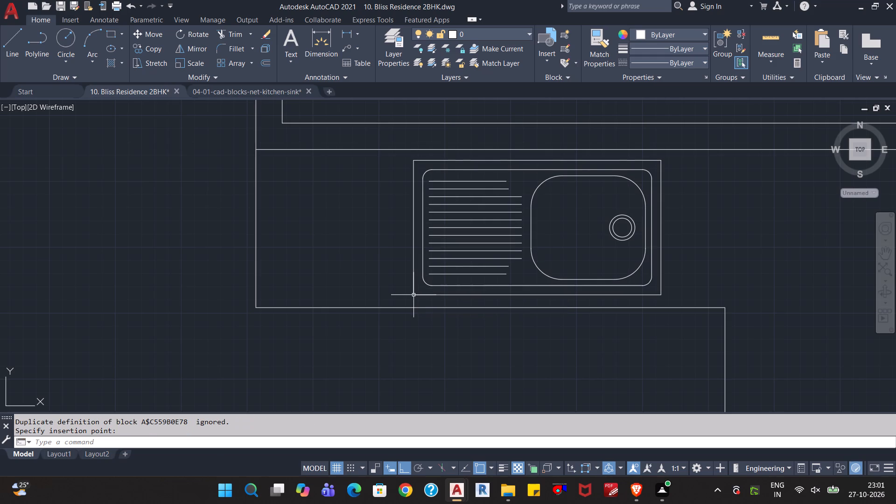
# Assign the kitchen sink to the Sink layer.
pyautogui.scroll(-2, 666, 277)
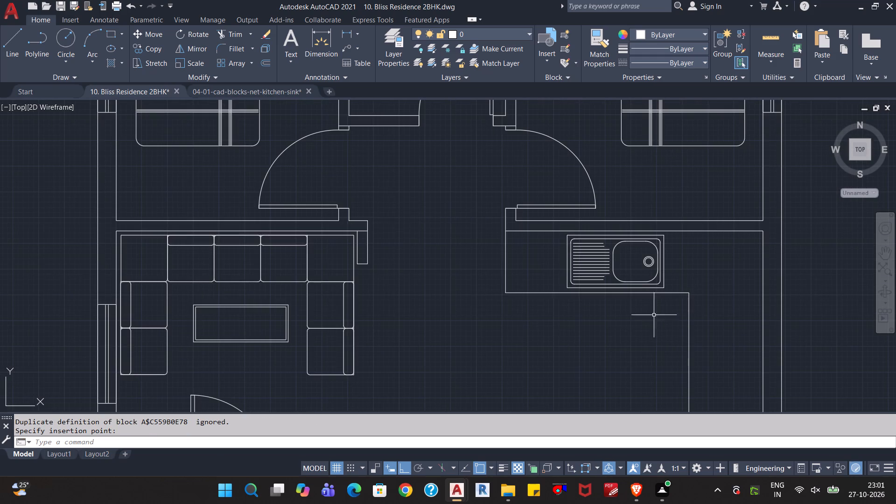
pyautogui.scroll(-1, 631, 344)
pyautogui.moveTo(627, 350); pyautogui.dragTo(426, 307, button='middle')
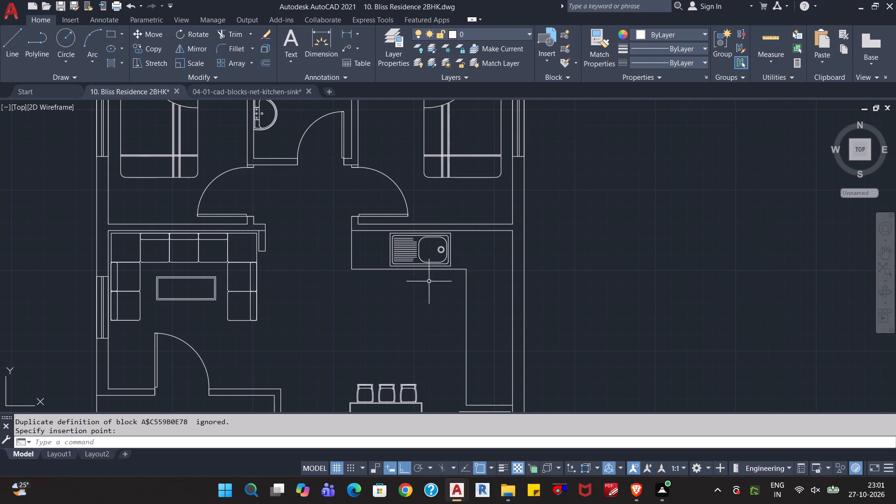
pyautogui.click(413, 255)
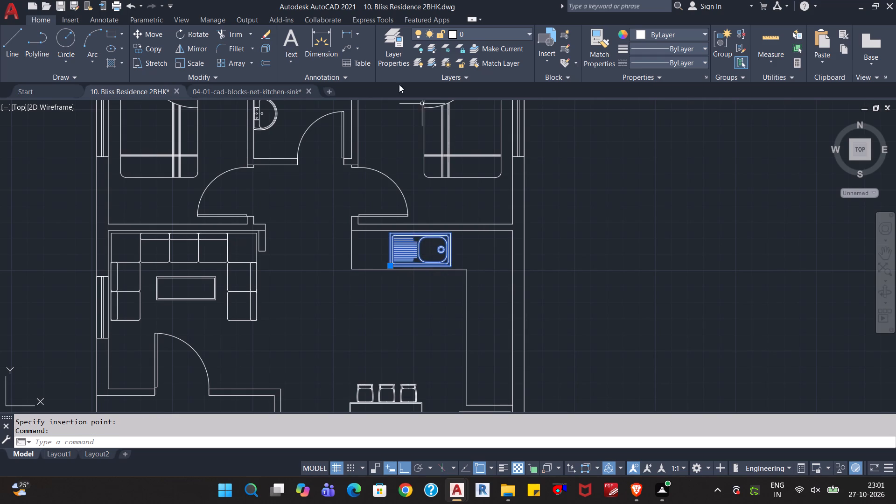
pyautogui.click(472, 35)
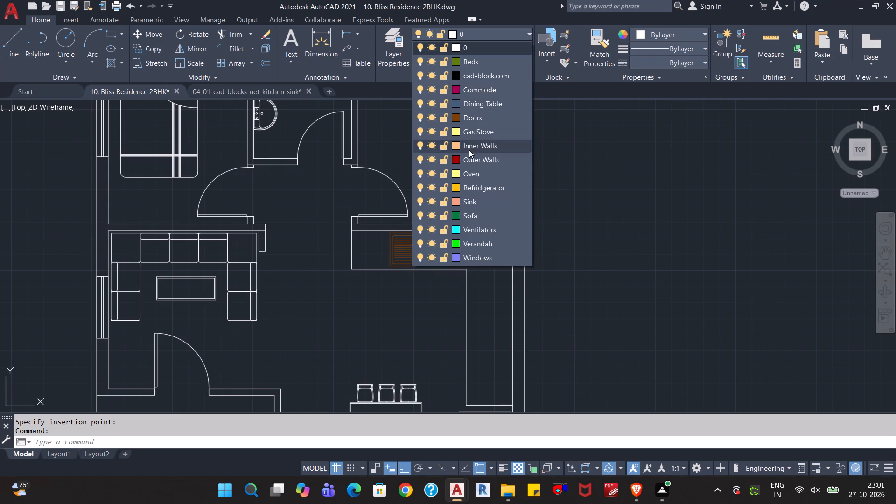
pyautogui.click(457, 199)
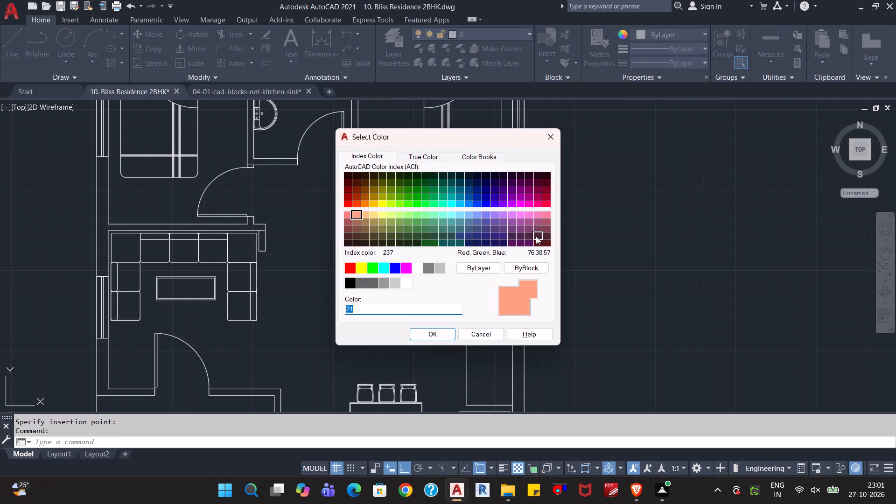
pyautogui.press('Escape')
pyautogui.press('Escape')
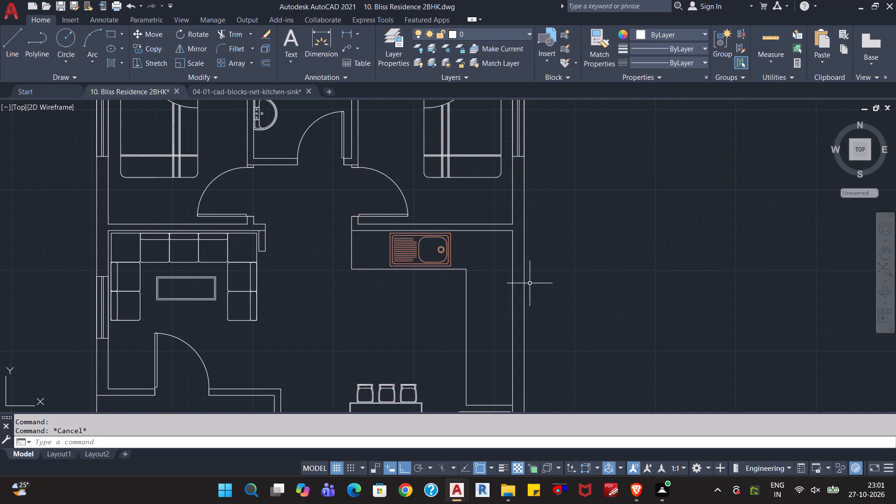
# Assign the house's outer wall outline to the Outer Walls layer.
pyautogui.scroll(-2, 595, 308)
pyautogui.moveTo(618, 332); pyautogui.dragTo(536, 280, button='middle')
pyautogui.scroll(2, 530, 286)
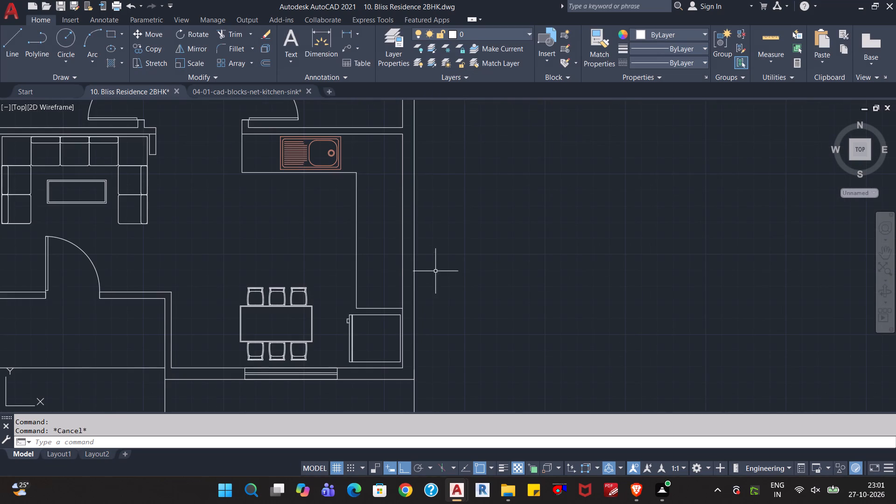
pyautogui.click(415, 260)
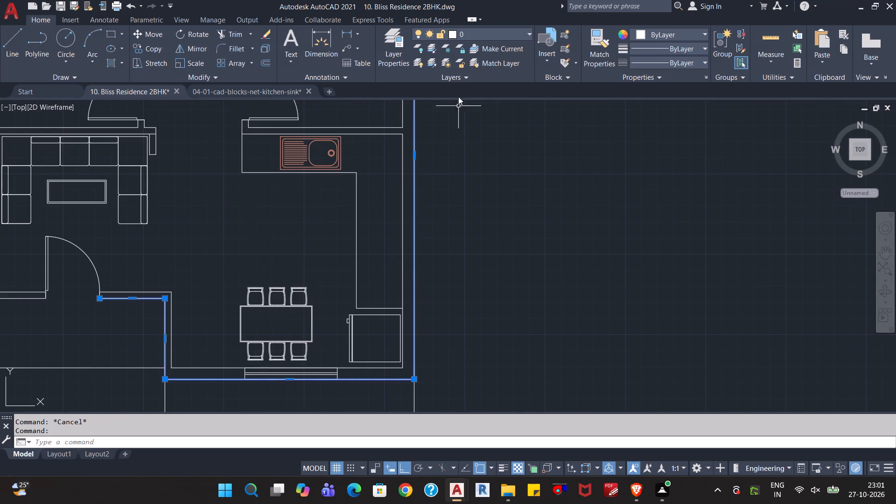
pyautogui.click(495, 36)
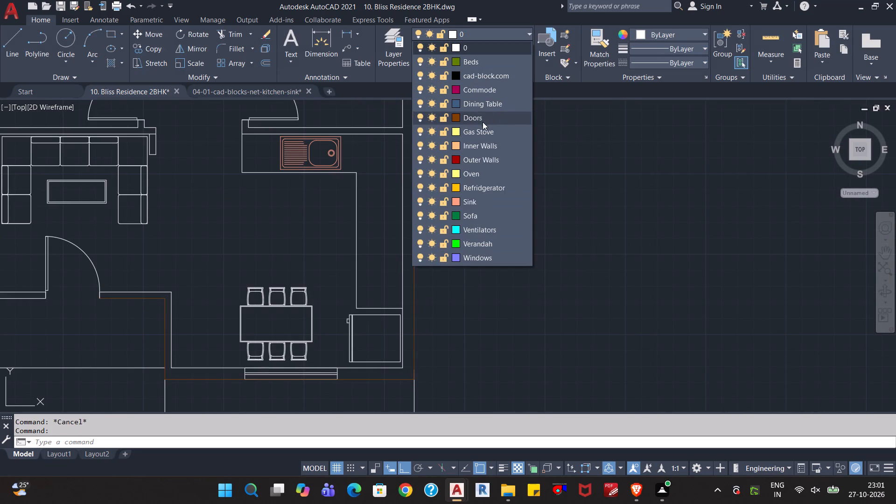
pyautogui.click(457, 159)
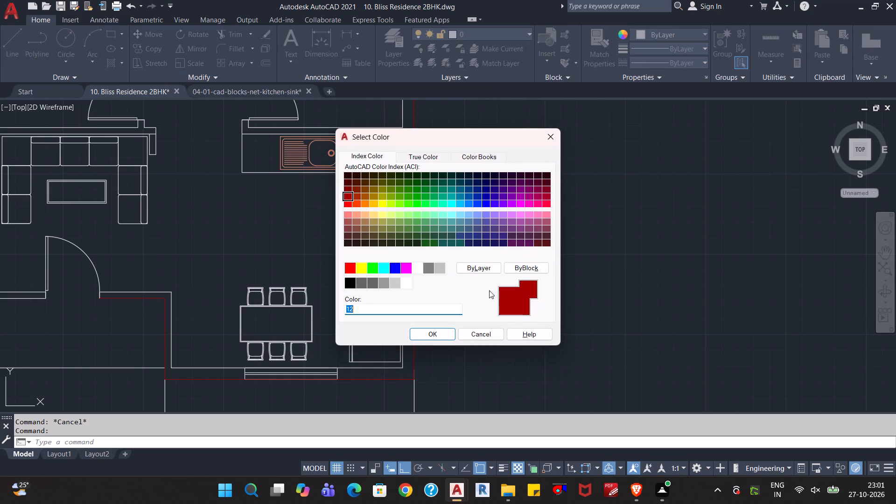
pyautogui.click(447, 333)
pyautogui.press('Escape')
# Assign the inner face lines of the house's north, east and west outer walls to the Outer Walls layer.
pyautogui.scroll(-1, 474, 314)
pyautogui.moveTo(462, 247); pyautogui.dragTo(477, 314, button='middle')
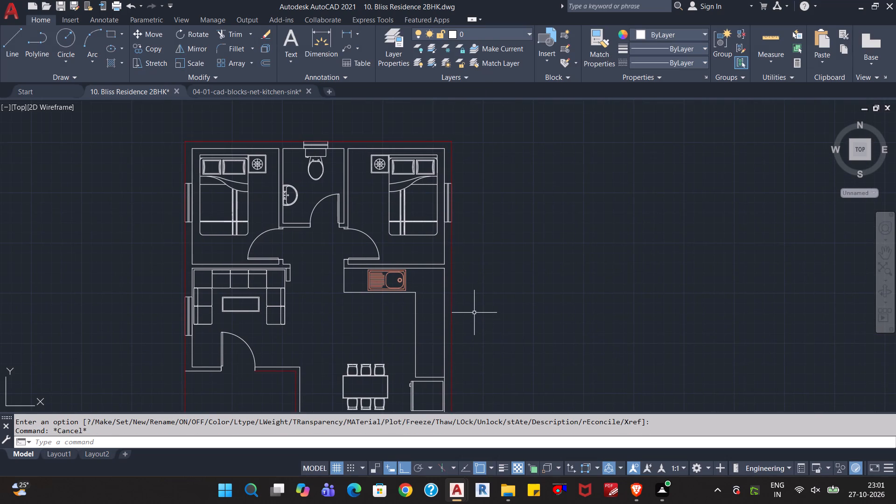
pyautogui.scroll(1, 473, 311)
pyautogui.click(427, 291)
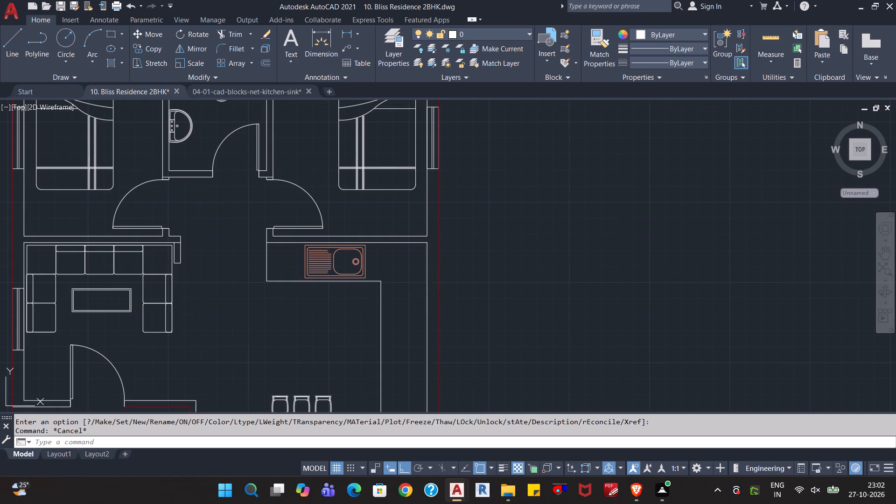
pyautogui.click(427, 217)
pyautogui.scroll(-2, 483, 256)
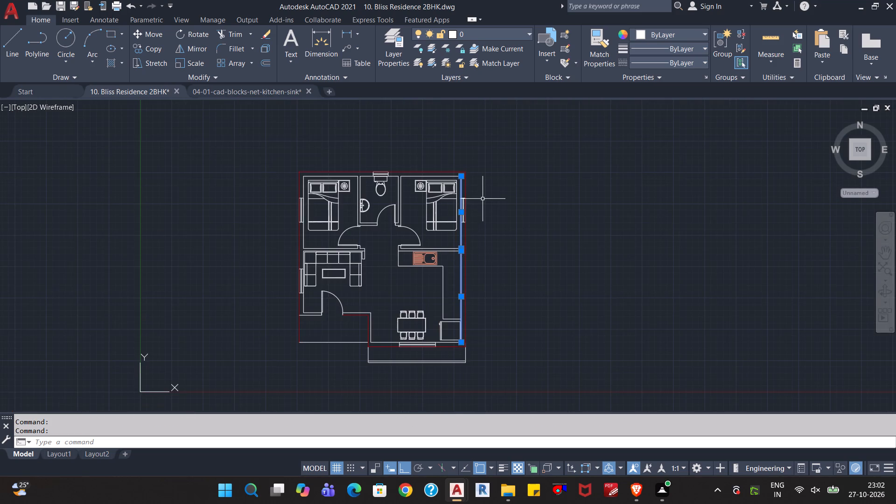
pyautogui.moveTo(483, 199); pyautogui.dragTo(504, 271, button='middle')
pyautogui.scroll(2, 462, 240)
pyautogui.click(444, 259)
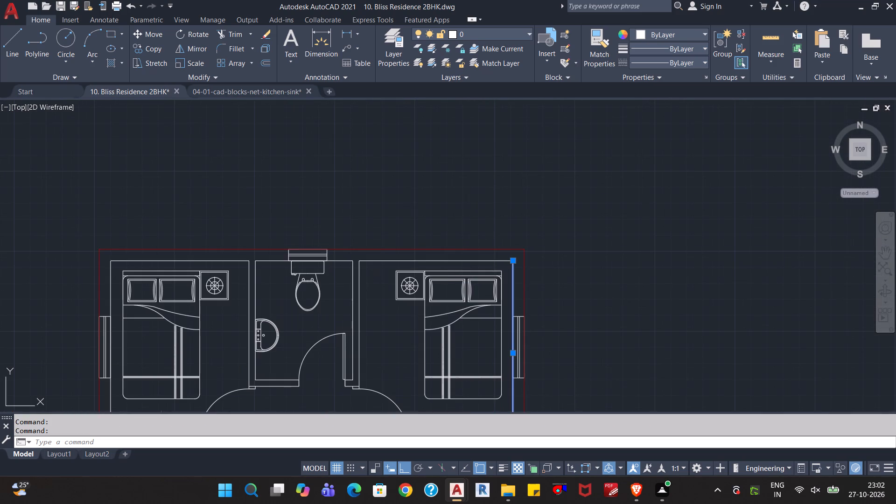
pyautogui.click(342, 260)
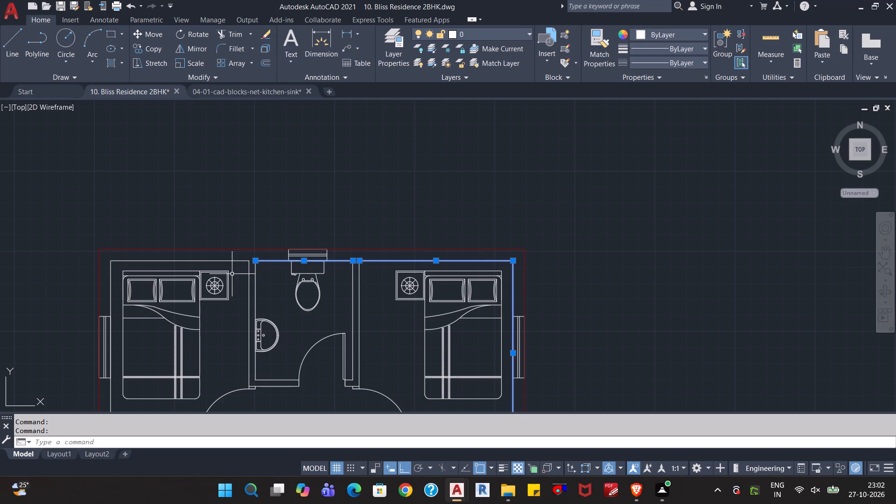
pyautogui.click(232, 261)
pyautogui.moveTo(237, 317); pyautogui.dragTo(389, 179, button='middle')
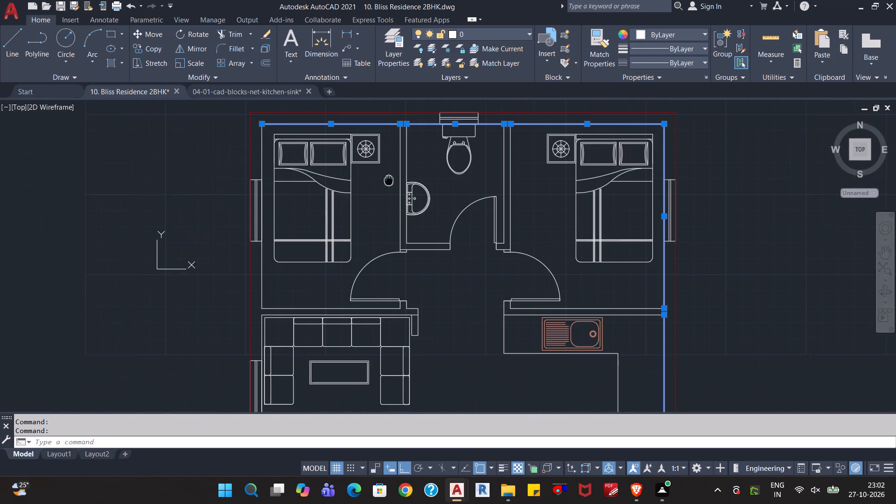
pyautogui.moveTo(389, 179); pyautogui.dragTo(391, 175, button='middle')
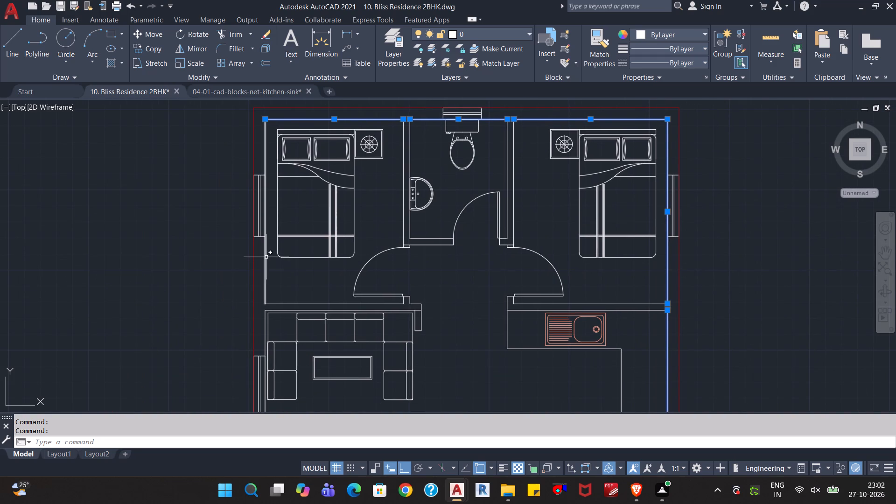
pyautogui.click(266, 257)
pyautogui.moveTo(277, 271); pyautogui.dragTo(321, 221, button='middle')
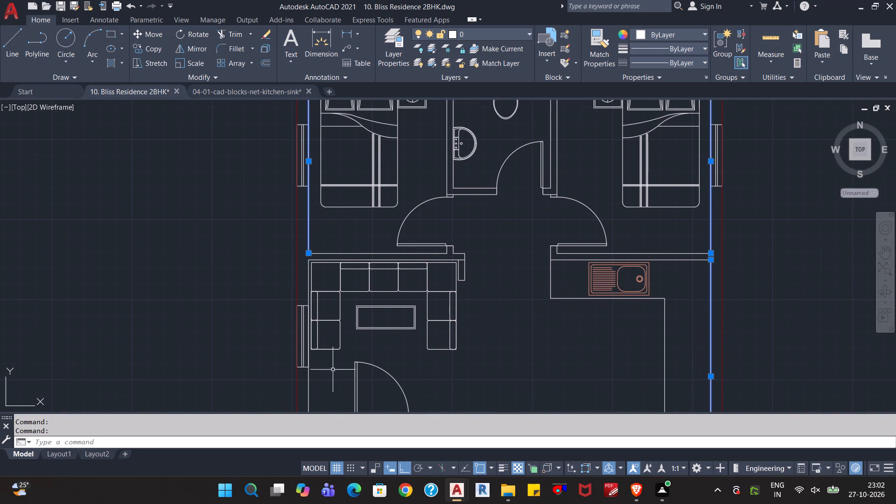
pyautogui.moveTo(334, 364); pyautogui.dragTo(334, 266, button='middle')
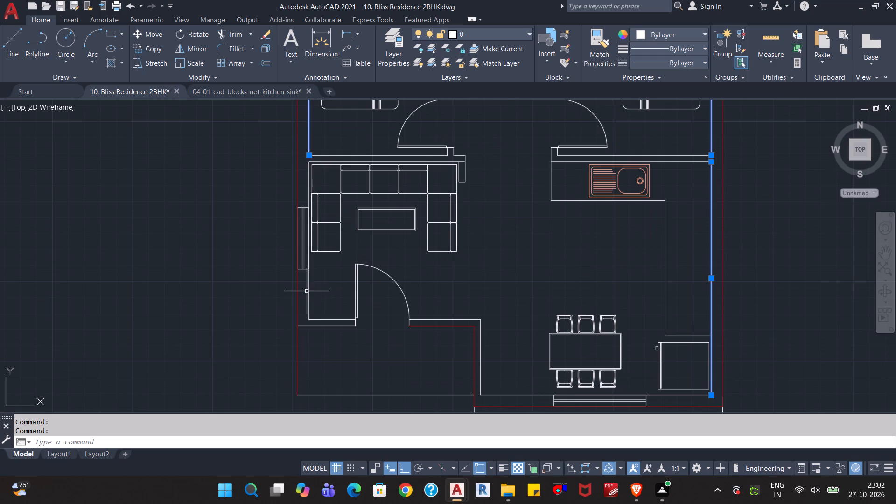
pyautogui.click(309, 287)
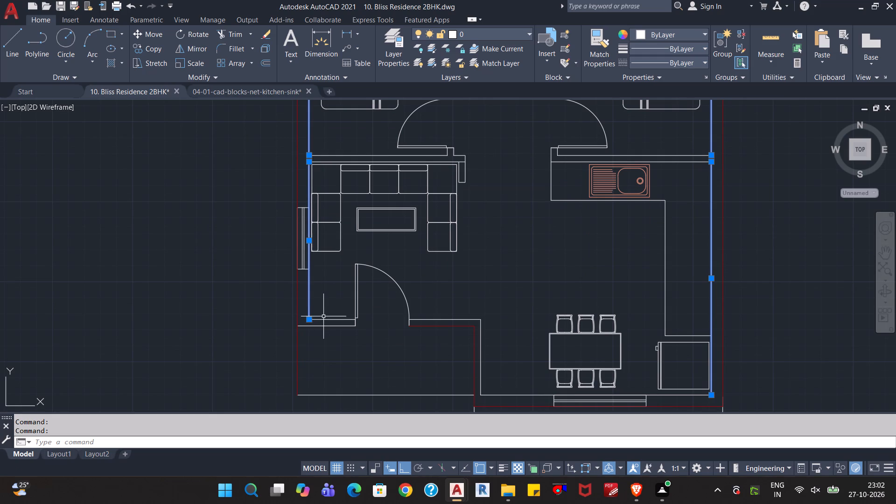
pyautogui.click(323, 320)
pyautogui.keyDown('shift'); pyautogui.click(333, 302); pyautogui.keyUp('shift')
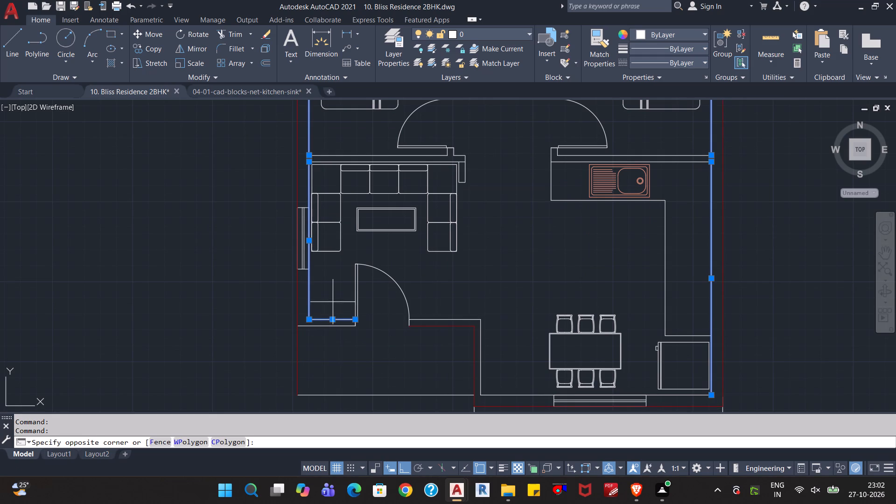
pyautogui.keyDown('shift'); pyautogui.click(321, 322); pyautogui.keyUp('shift')
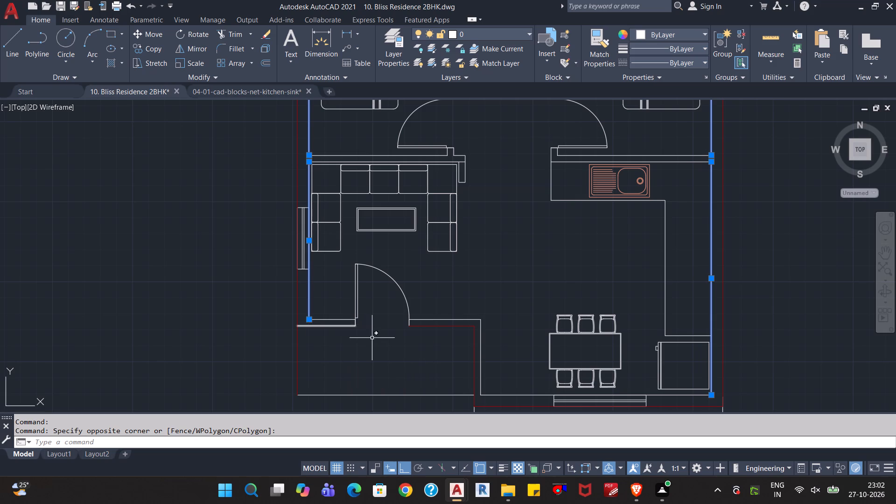
pyautogui.moveTo(376, 347); pyautogui.dragTo(275, 237, button='middle')
pyautogui.scroll(-1, 310, 289)
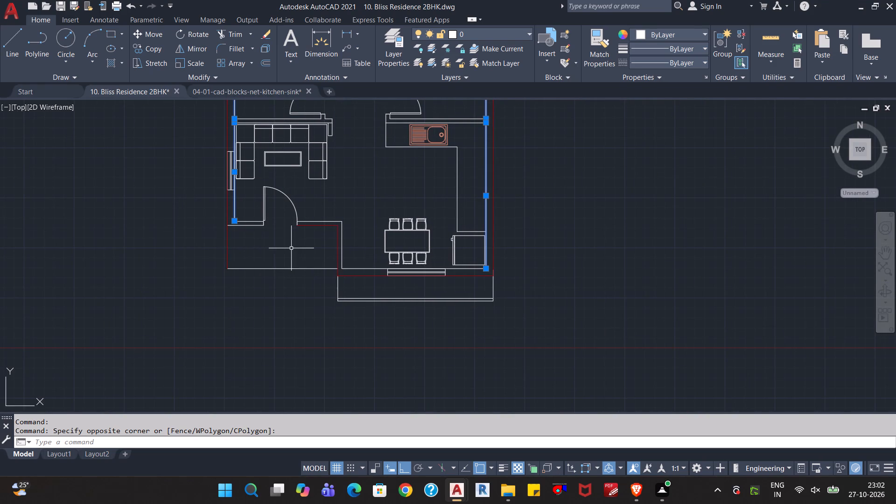
pyautogui.moveTo(302, 249); pyautogui.dragTo(254, 327, button='middle')
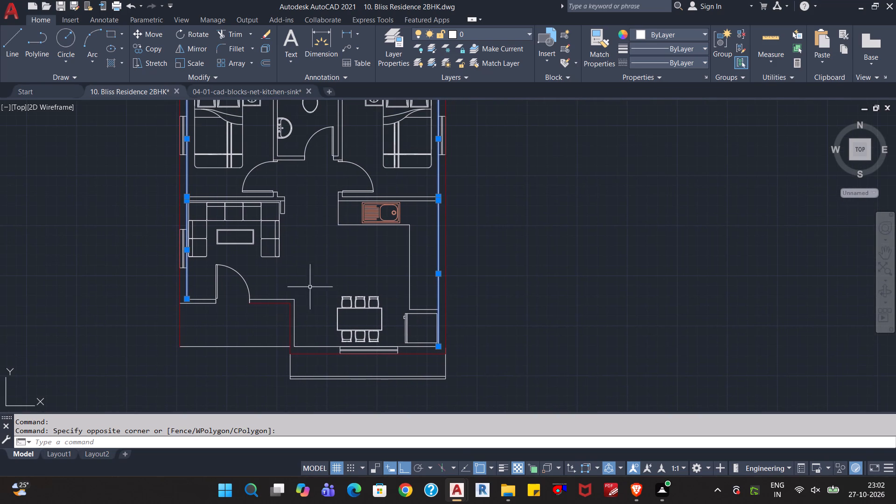
pyautogui.moveTo(333, 267); pyautogui.dragTo(334, 373, button='middle')
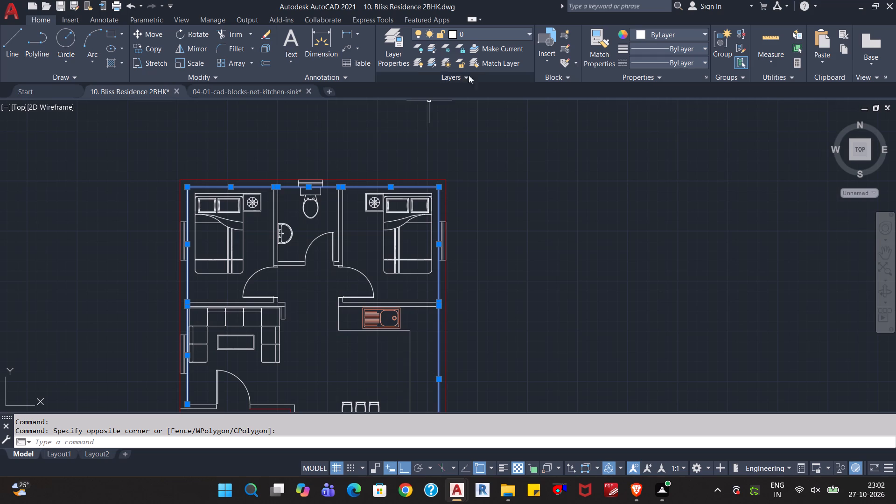
pyautogui.click(515, 35)
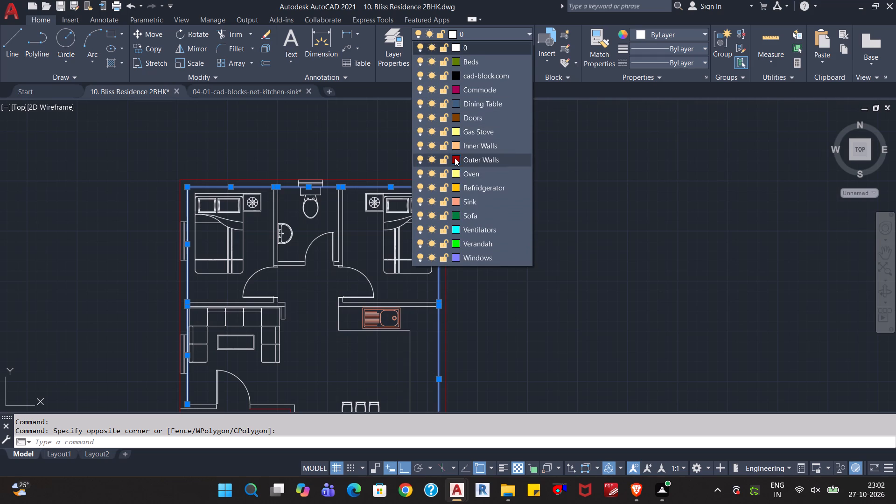
pyautogui.click(455, 158)
pyautogui.press('Escape')
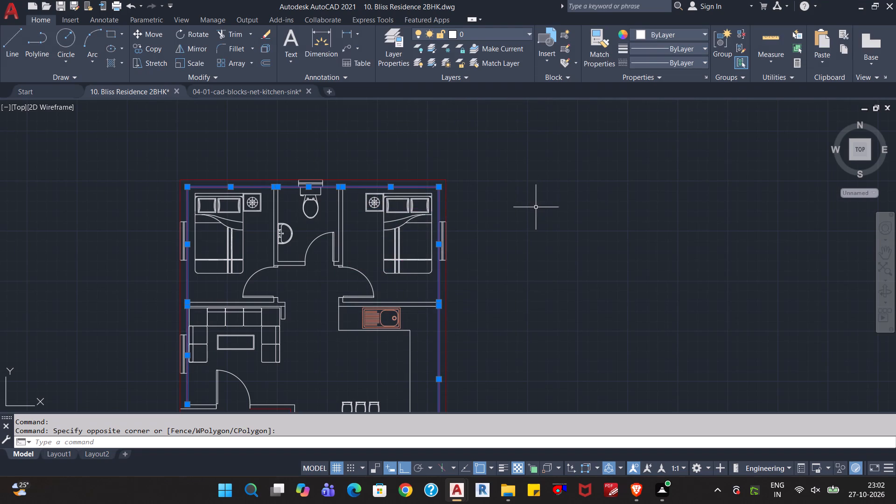
pyautogui.press('Escape')
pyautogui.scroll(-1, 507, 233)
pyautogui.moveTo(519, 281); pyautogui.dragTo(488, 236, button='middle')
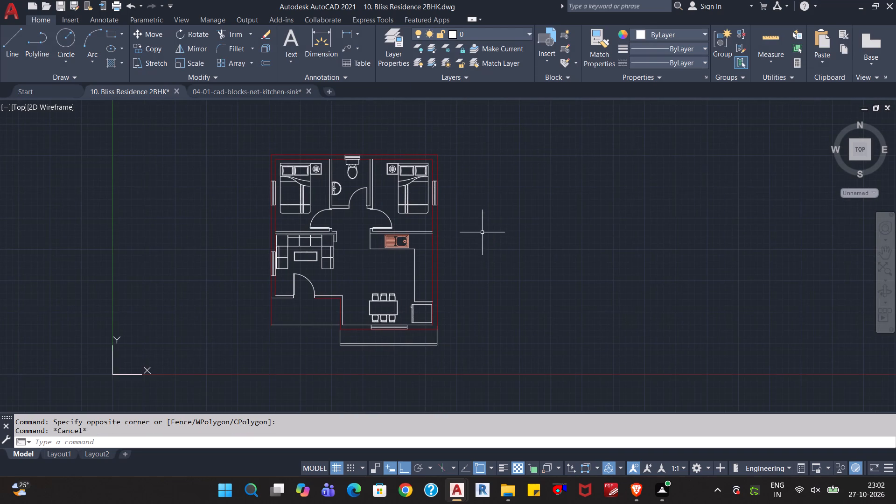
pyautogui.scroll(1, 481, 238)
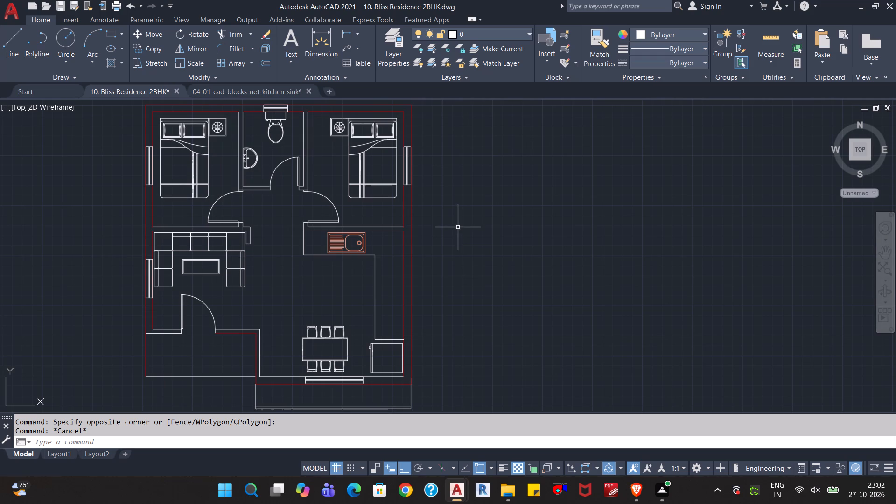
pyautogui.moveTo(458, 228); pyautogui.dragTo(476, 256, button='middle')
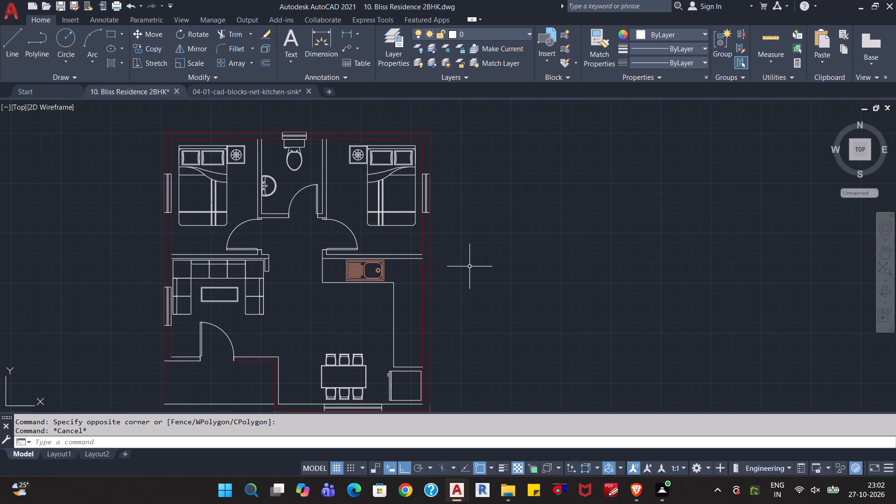
# Close the 04-01-cad-blocks-net-kitchen-sink drawing without saving its changes.
pyautogui.click(308, 86)
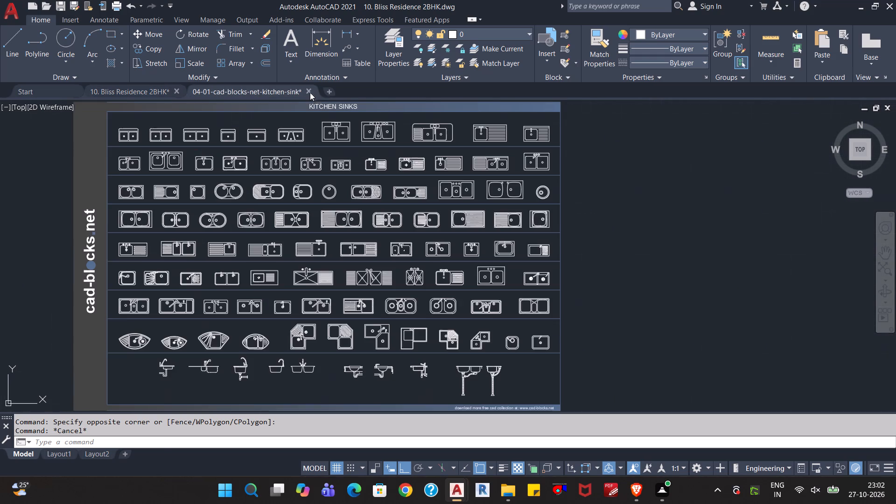
pyautogui.click(307, 88)
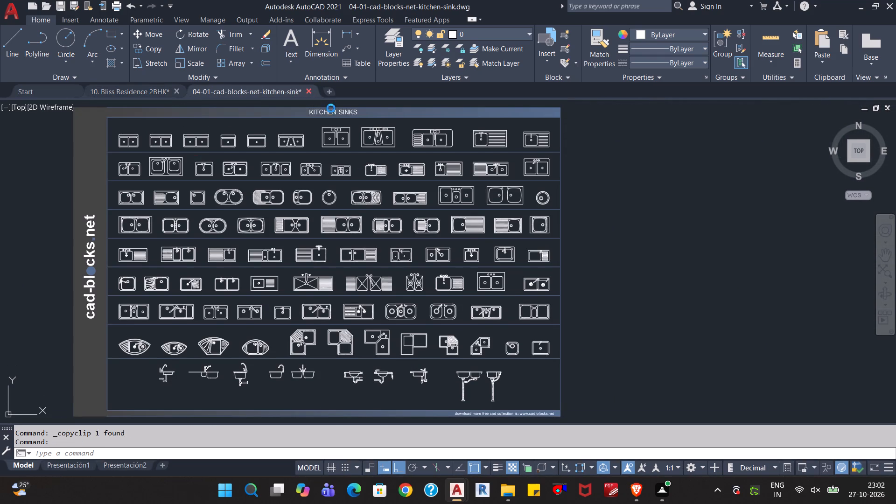
pyautogui.press('Right')
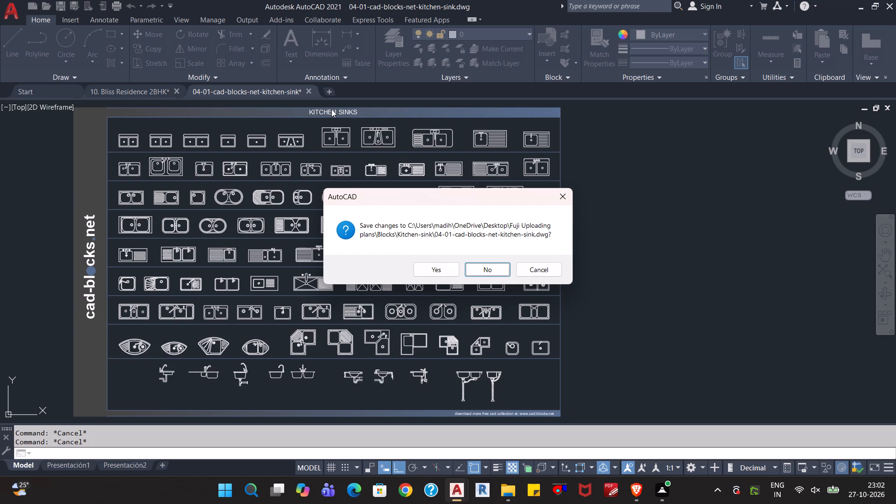
pyautogui.press('Return')
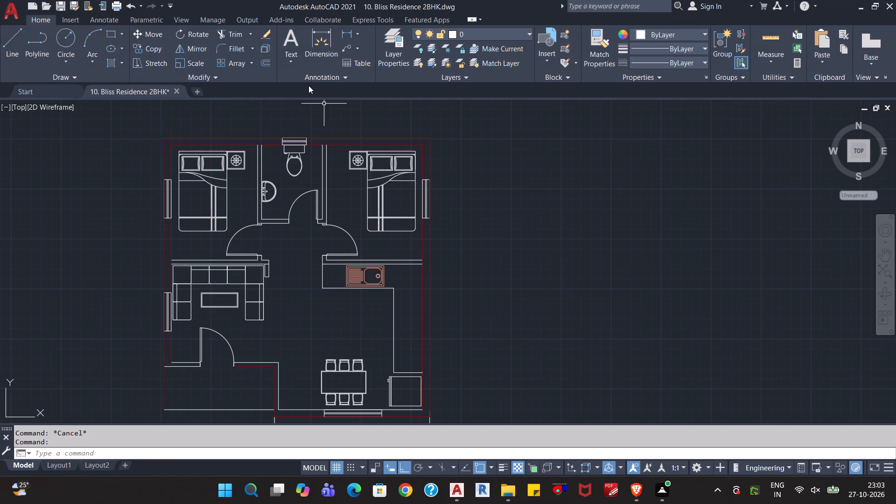
# Save the 10. Bliss Residence 2BHK drawing.
pyautogui.hotkey('ctrl', 's')
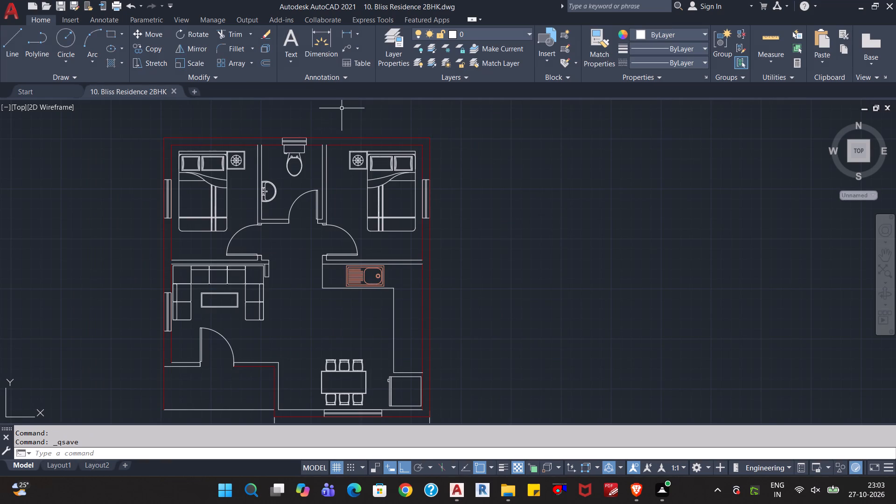
# Open the Gas Stove cooktops drawing from the Kitchen-Appliances folder of the Blocks library.
pyautogui.hotkey('ctrl', 'o')
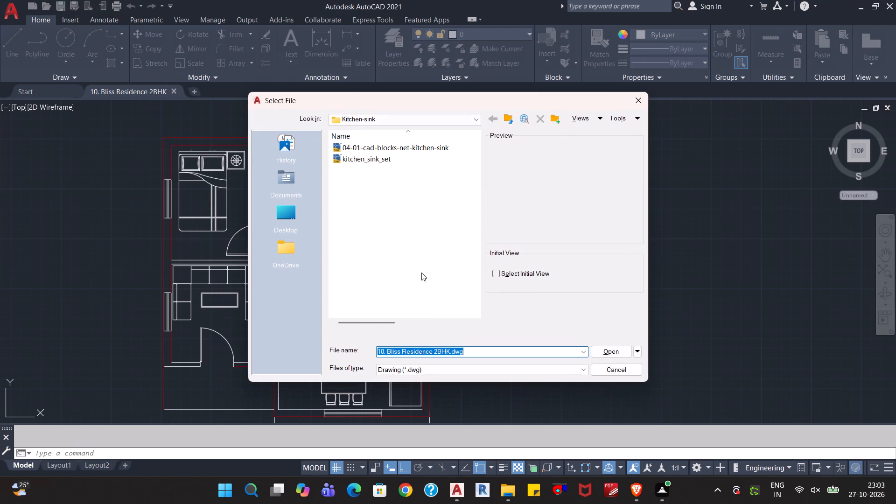
pyautogui.click(509, 121)
pyautogui.scroll(-2, 415, 219)
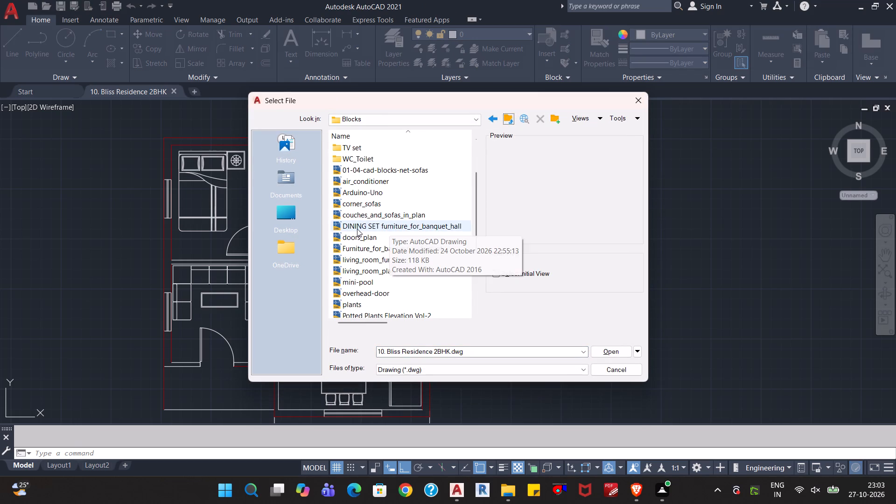
pyautogui.scroll(2, 412, 193)
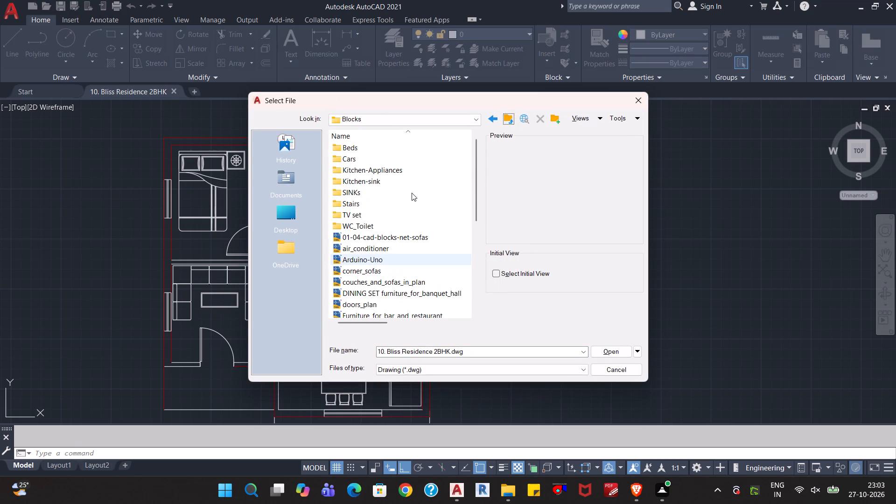
pyautogui.scroll(-4, 412, 193)
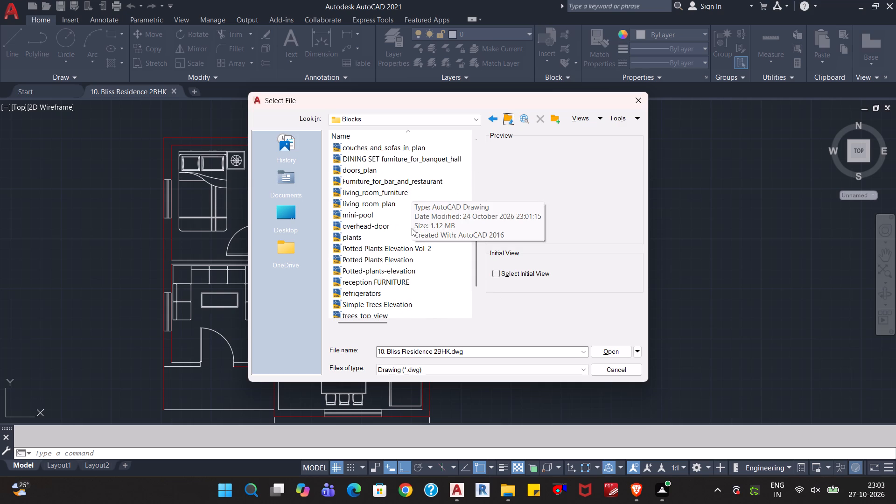
pyautogui.scroll(-3, 423, 221)
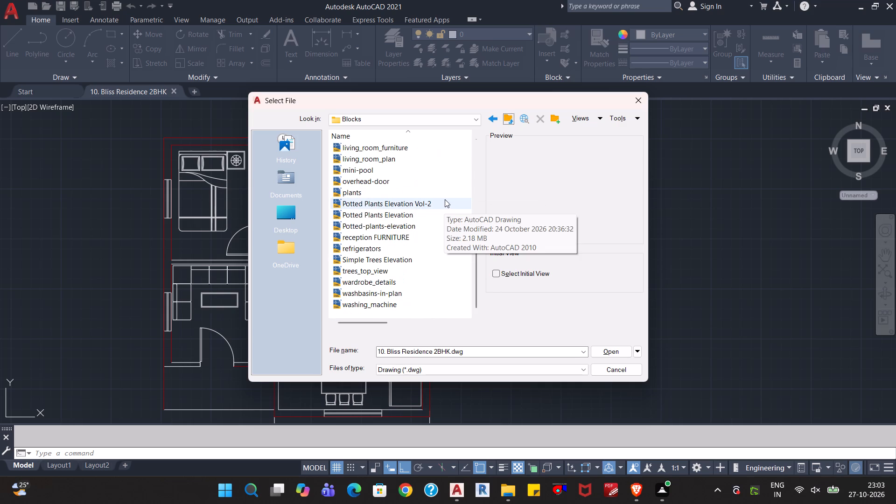
pyautogui.click(445, 199)
pyautogui.write('ggg')
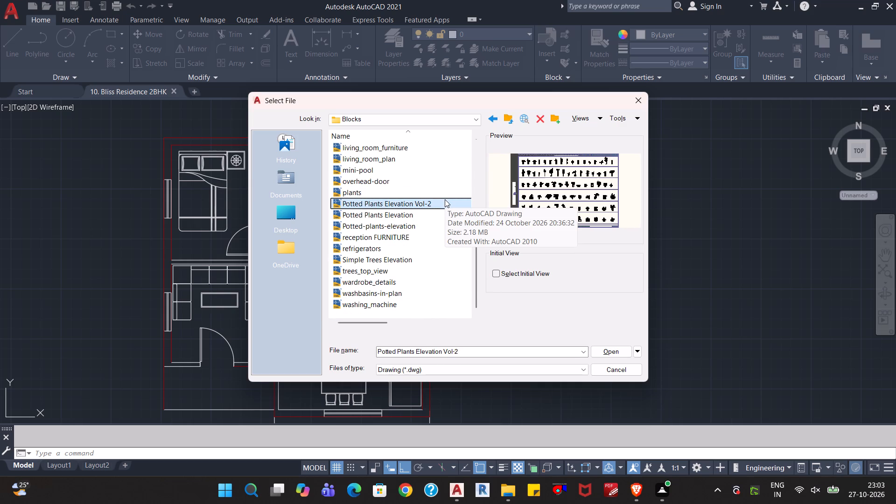
pyautogui.scroll(3, 445, 199)
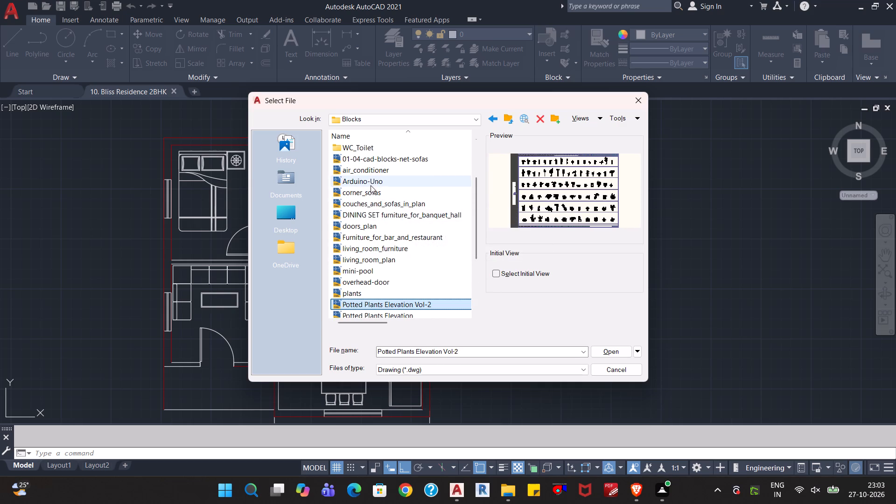
pyautogui.scroll(2, 371, 185)
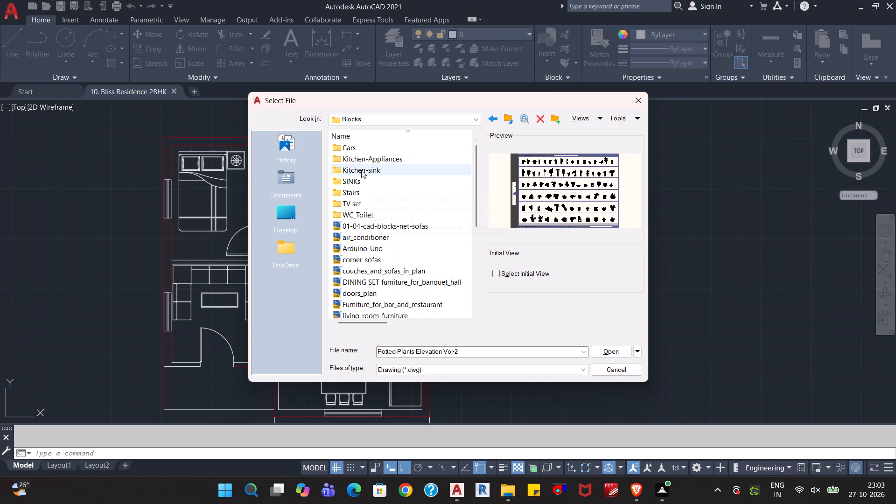
pyautogui.doubleClick(361, 170)
pyautogui.press('BackSpace')
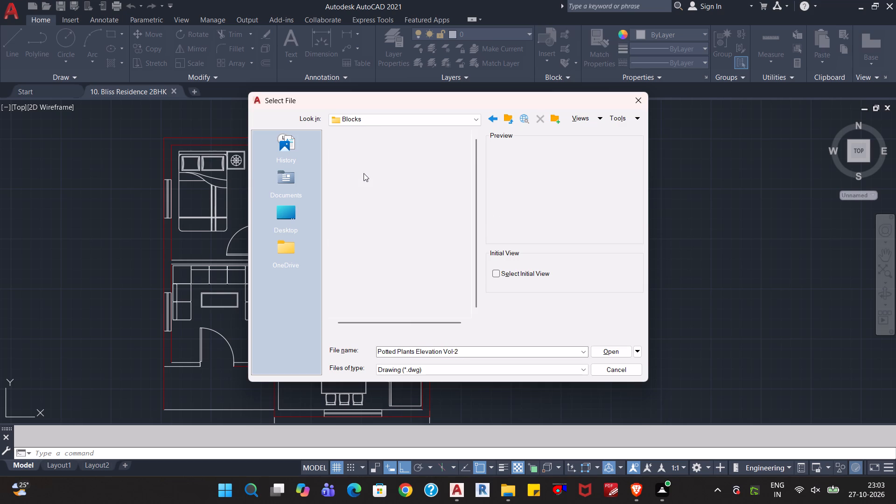
pyautogui.doubleClick(366, 168)
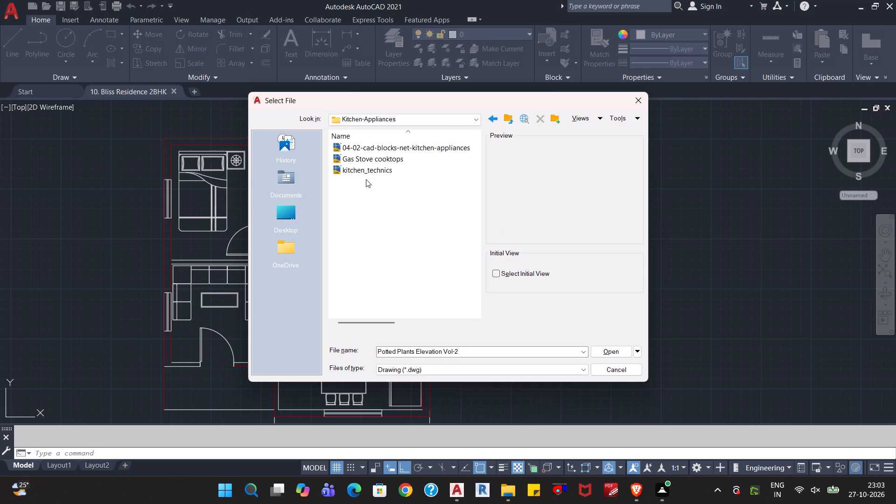
pyautogui.click(369, 160)
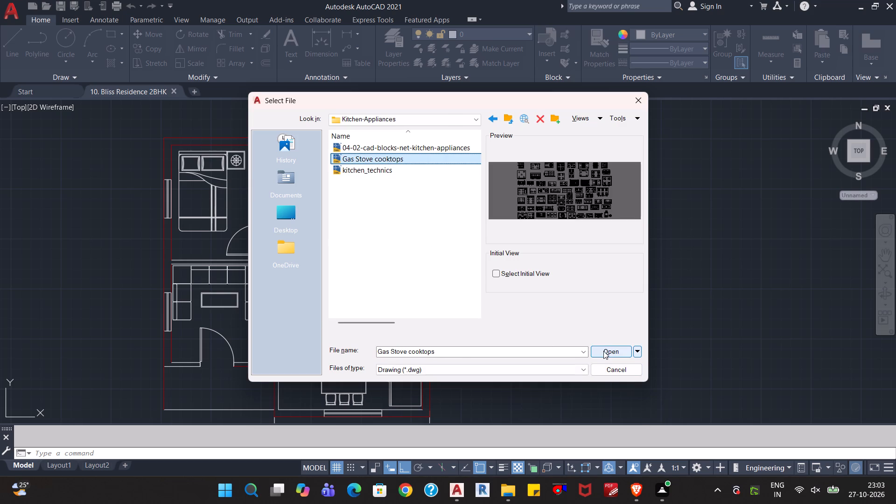
pyautogui.click(603, 351)
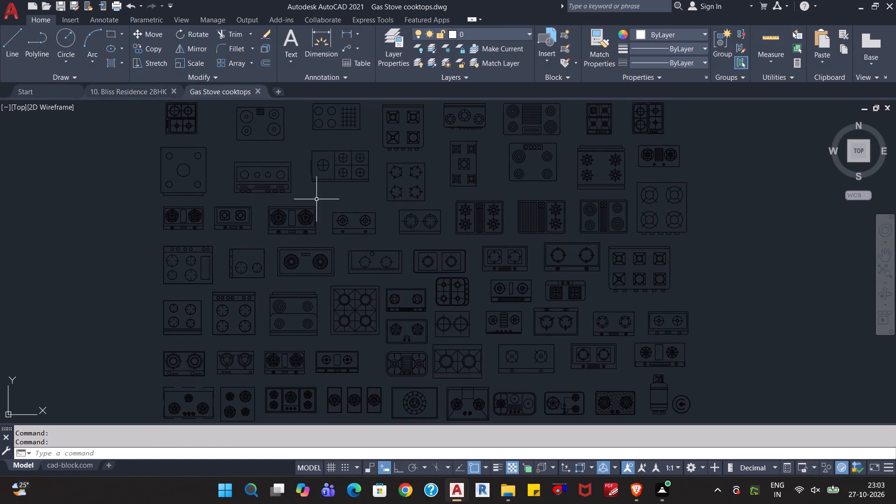
# Copy a two-burner gas stove from the cooktops drawing into 10. Bliss Residence 2BHK, placing it in the empty space east of the house.
pyautogui.click(317, 202)
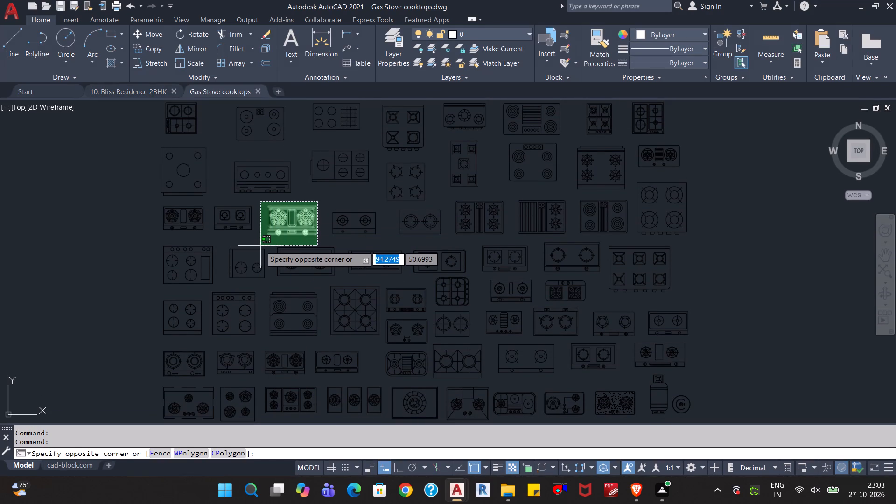
pyautogui.scroll(1, 259, 246)
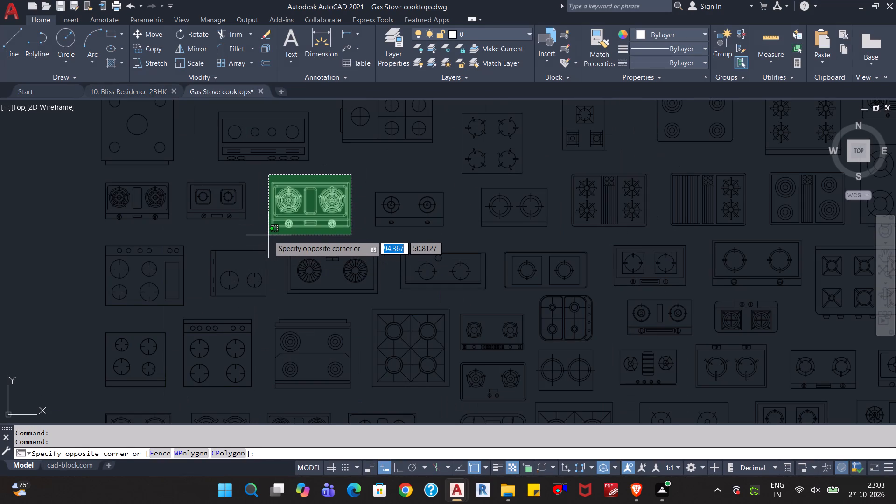
pyautogui.click(266, 238)
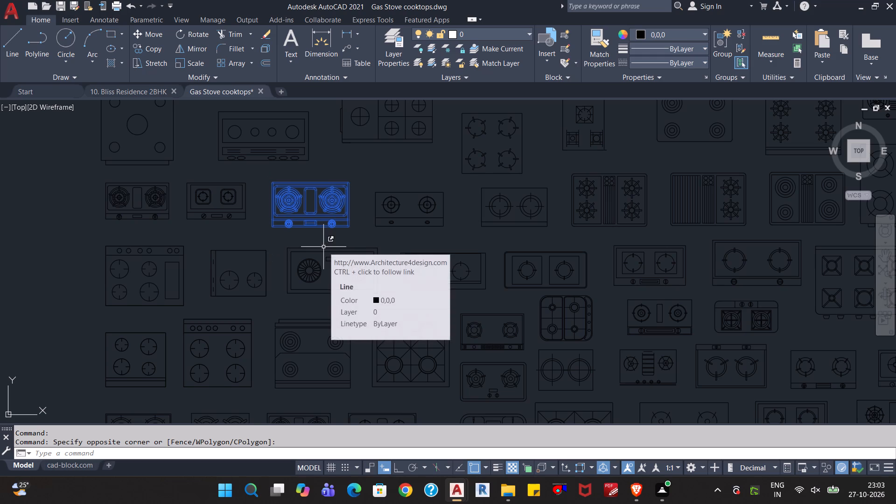
pyautogui.hotkey('ctrl', 'c')
pyautogui.click(133, 93)
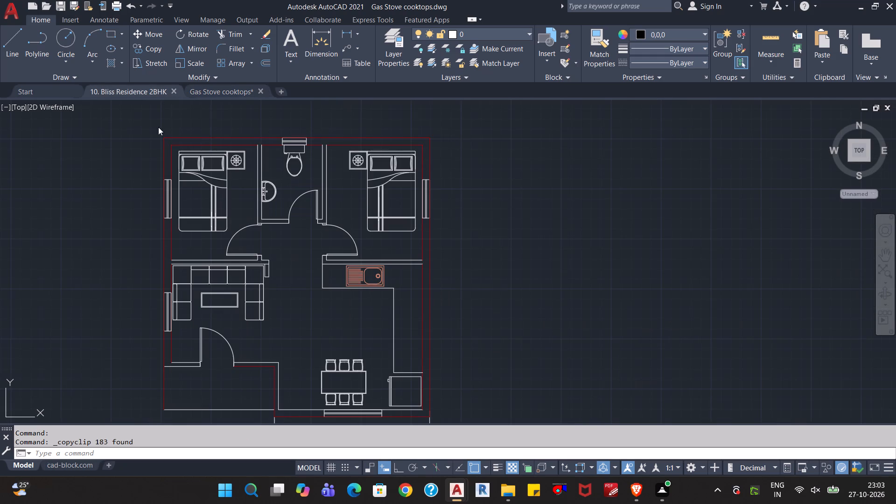
pyautogui.hotkey('ctrl', 'v')
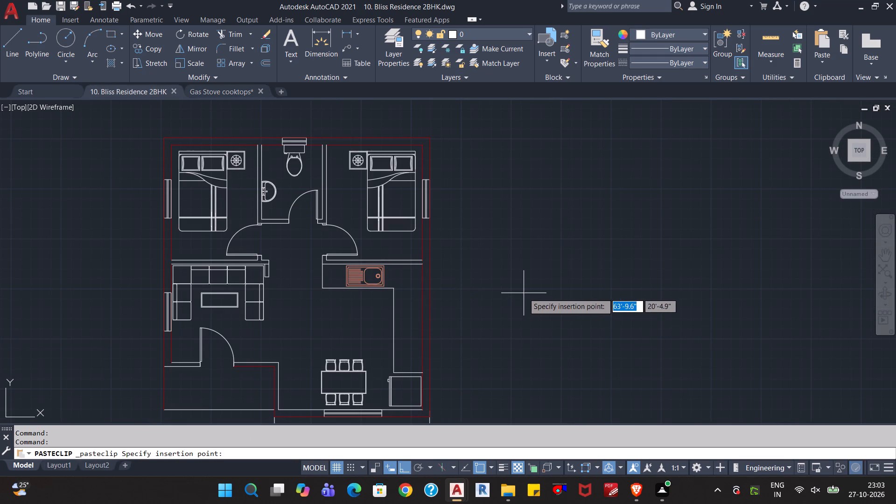
pyautogui.scroll(-2, 541, 326)
pyautogui.scroll(-2, 518, 256)
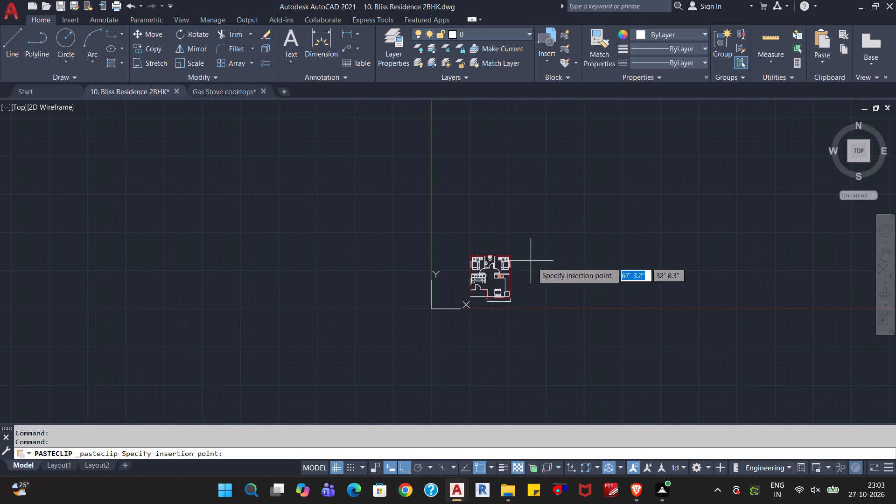
pyautogui.scroll(4, 546, 292)
pyautogui.scroll(1, 359, 259)
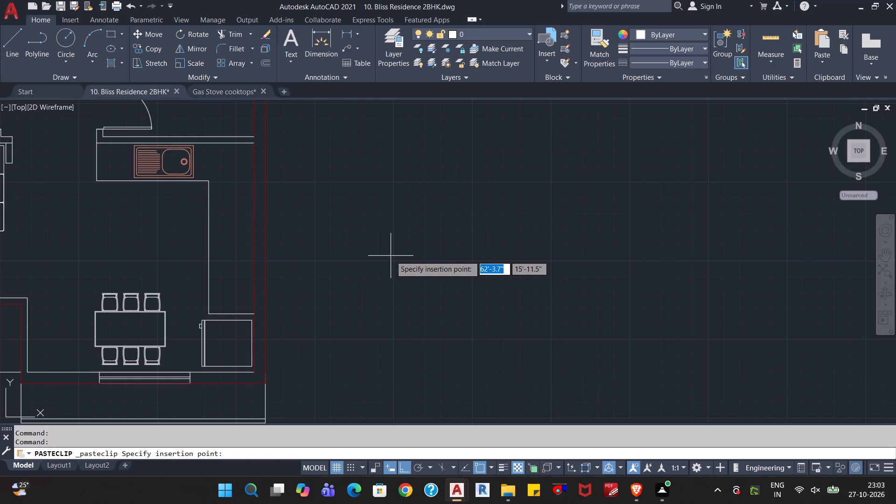
pyautogui.hotkey('ctrl', 'v')
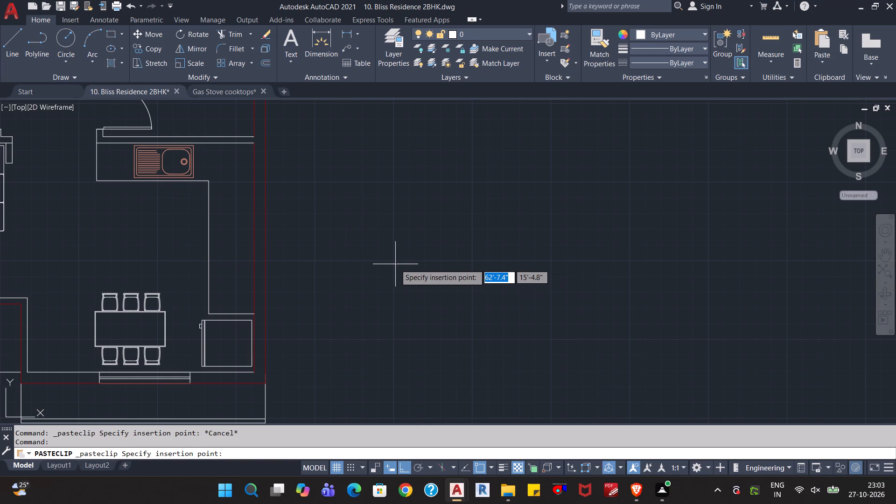
pyautogui.click(395, 264)
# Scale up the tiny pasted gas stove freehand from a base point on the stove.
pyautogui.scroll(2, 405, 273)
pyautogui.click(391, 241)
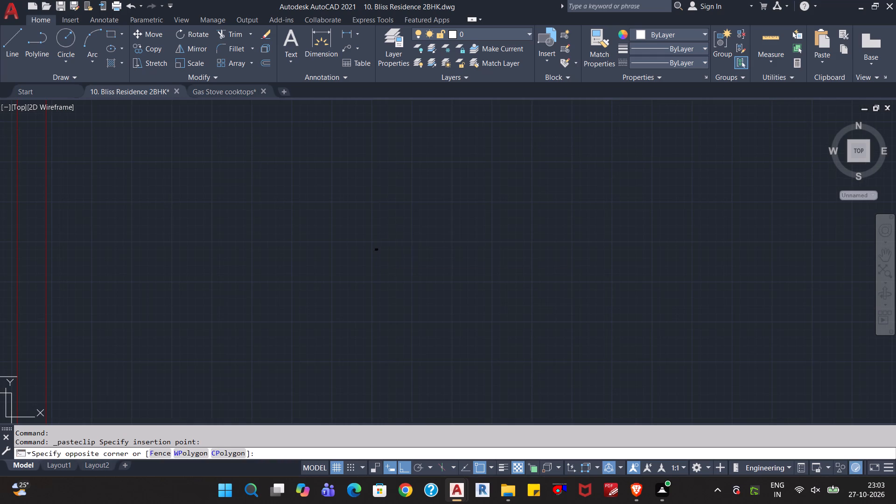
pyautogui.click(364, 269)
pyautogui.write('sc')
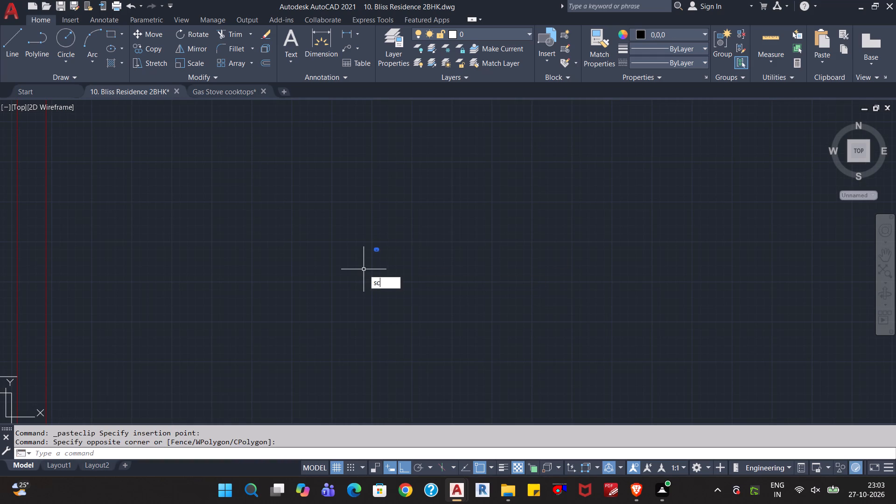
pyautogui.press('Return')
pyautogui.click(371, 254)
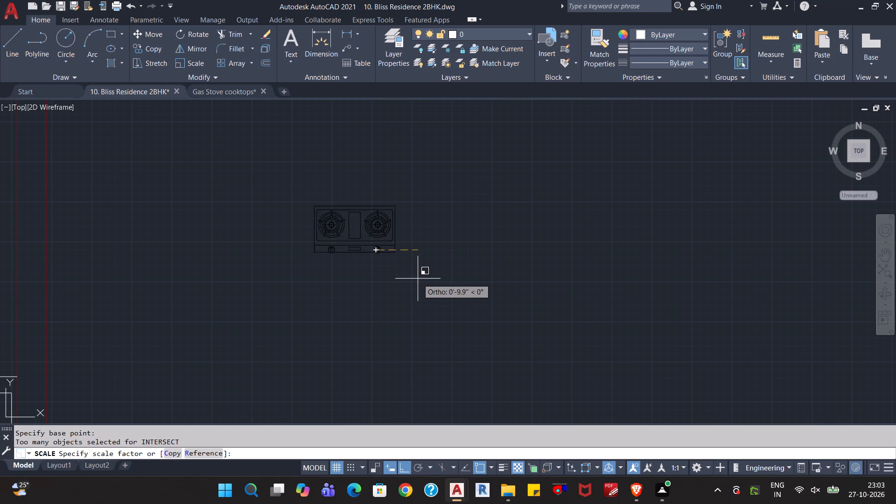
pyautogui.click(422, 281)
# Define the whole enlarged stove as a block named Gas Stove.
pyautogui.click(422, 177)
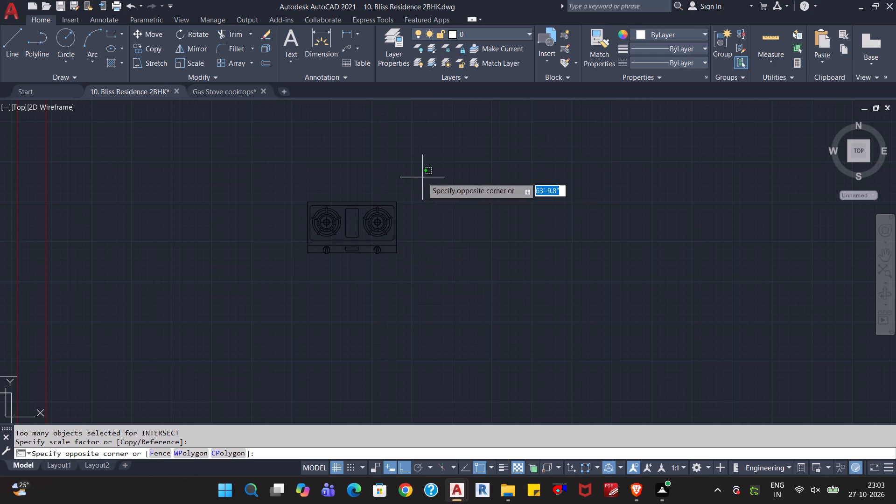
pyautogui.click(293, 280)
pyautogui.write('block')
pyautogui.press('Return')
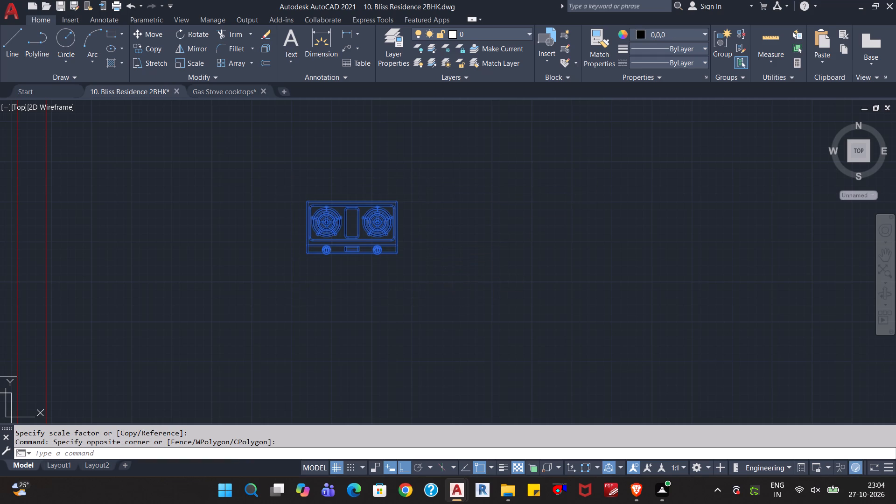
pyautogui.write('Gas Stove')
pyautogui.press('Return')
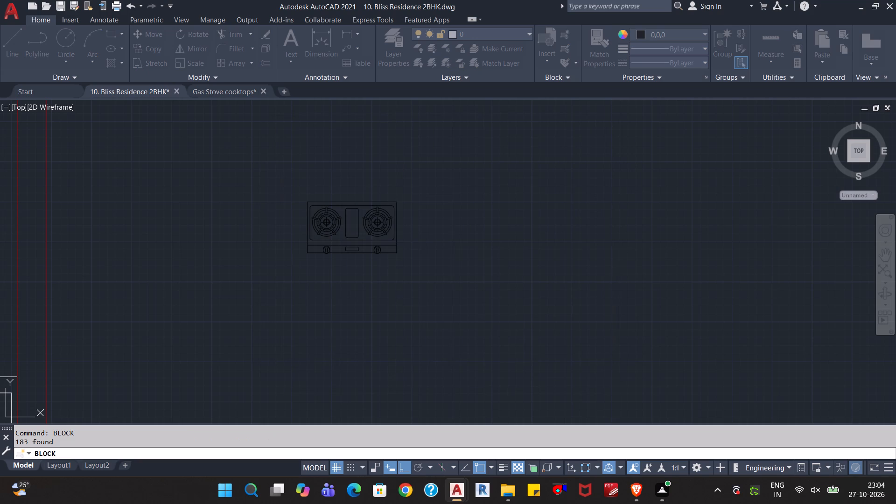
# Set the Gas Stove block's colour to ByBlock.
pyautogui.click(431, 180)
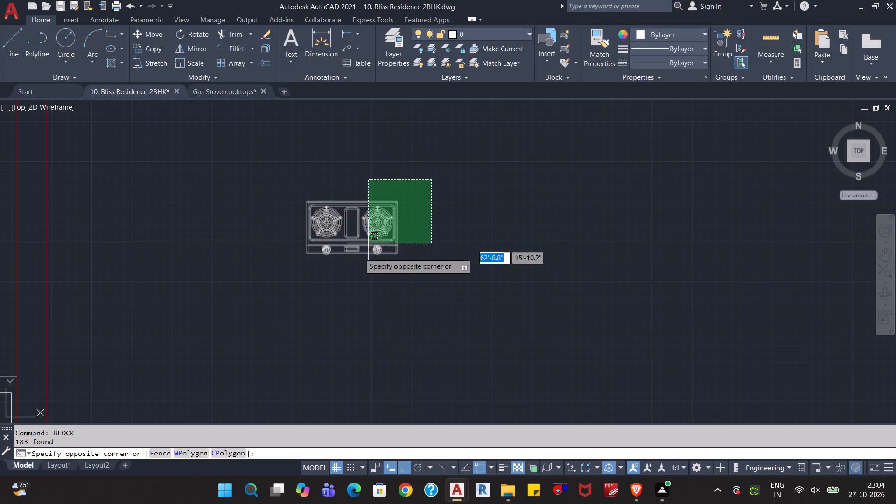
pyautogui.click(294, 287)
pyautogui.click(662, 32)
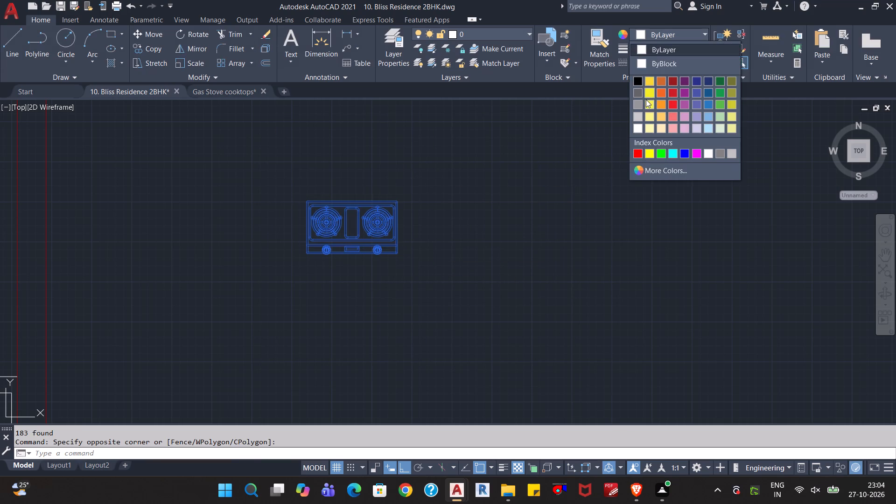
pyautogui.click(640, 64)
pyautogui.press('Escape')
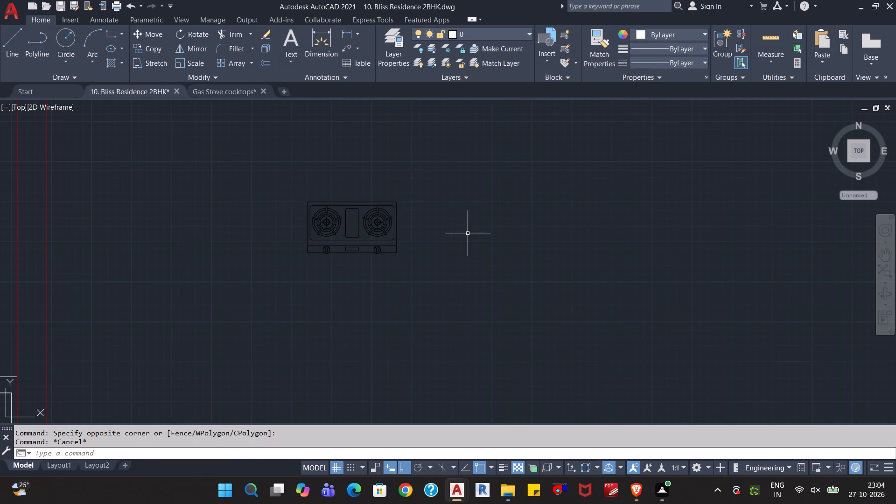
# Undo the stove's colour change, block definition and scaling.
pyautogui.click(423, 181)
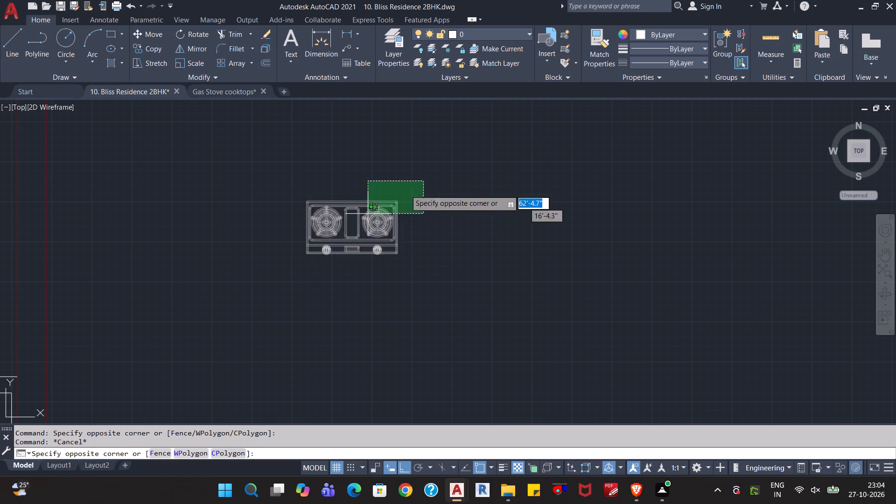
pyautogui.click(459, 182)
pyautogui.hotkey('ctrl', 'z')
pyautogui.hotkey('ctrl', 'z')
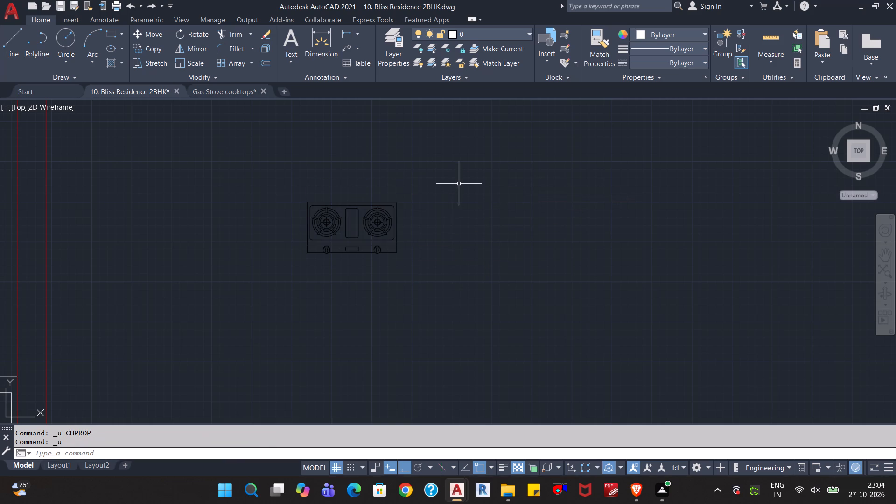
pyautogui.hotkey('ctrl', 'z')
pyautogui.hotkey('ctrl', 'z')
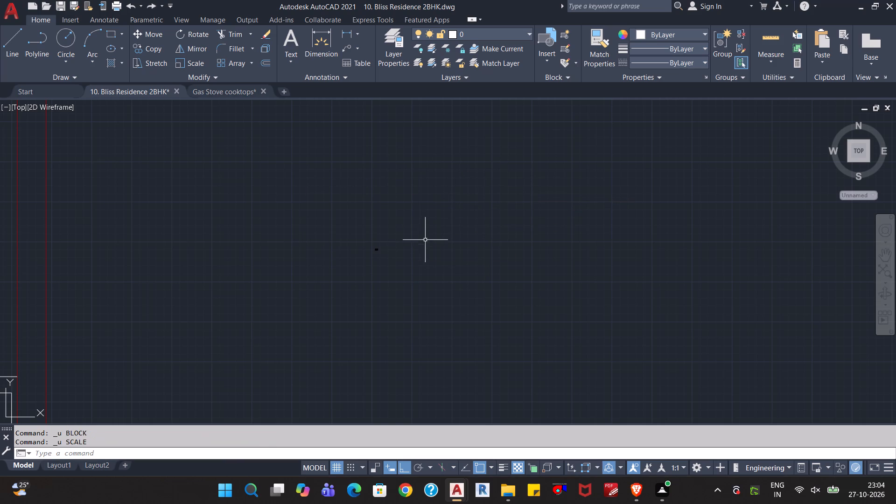
# Scale up the tiny pasted gas stove again freehand, slightly smaller than in the first attempt.
pyautogui.click(420, 227)
pyautogui.click(344, 265)
pyautogui.write('sc')
pyautogui.press('Return')
pyautogui.click(376, 248)
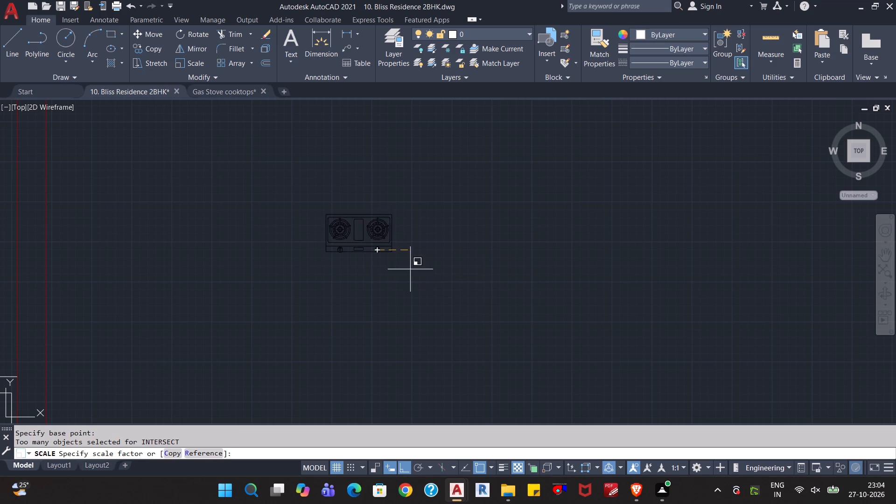
pyautogui.click(417, 272)
# Set the colour of all the scaled gas stove's linework to ByBlock.
pyautogui.click(435, 175)
pyautogui.click(285, 280)
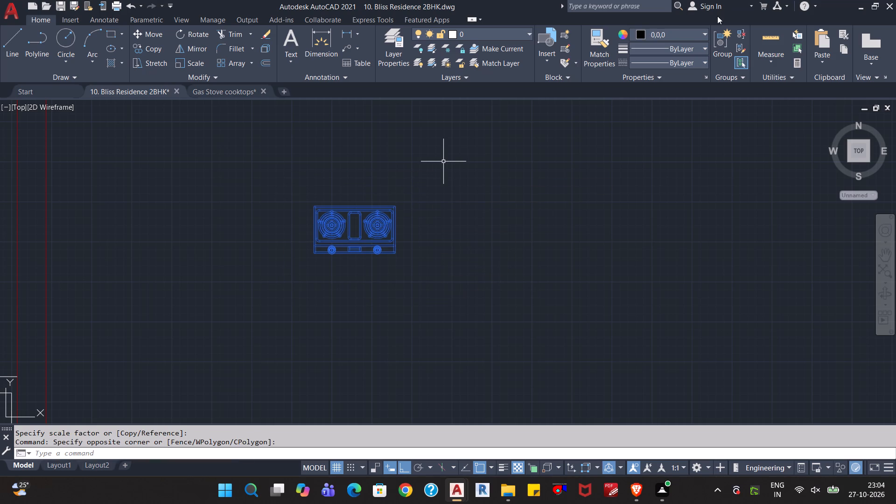
pyautogui.click(687, 36)
pyautogui.click(644, 63)
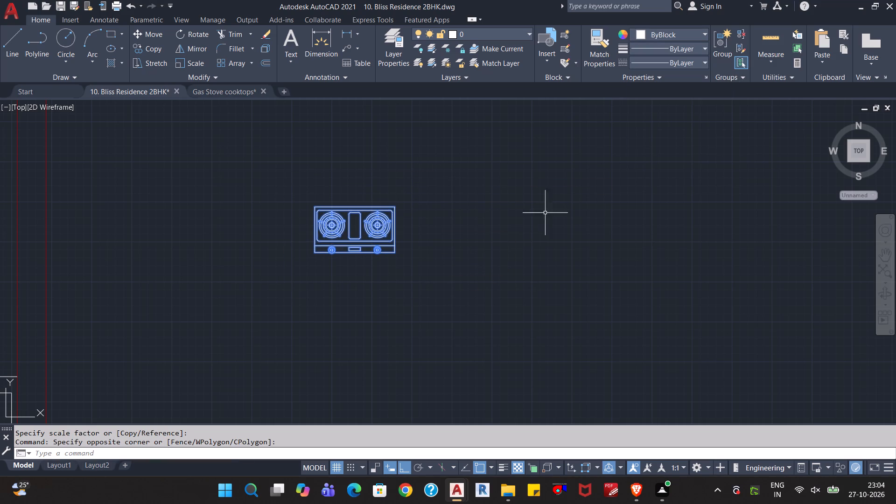
# Define all of the scaled stove's linework as a block named Gas Stove.
pyautogui.press('Escape')
pyautogui.click(466, 172)
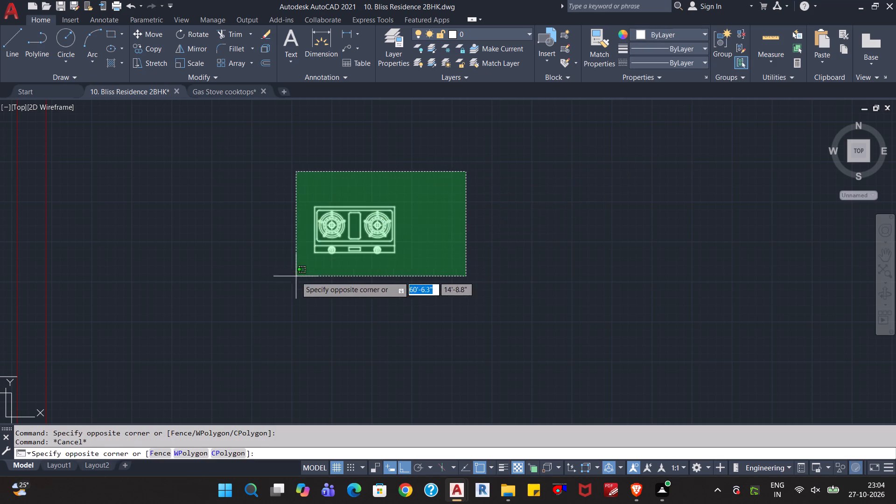
pyautogui.click(295, 277)
pyautogui.write('block')
pyautogui.press('Return')
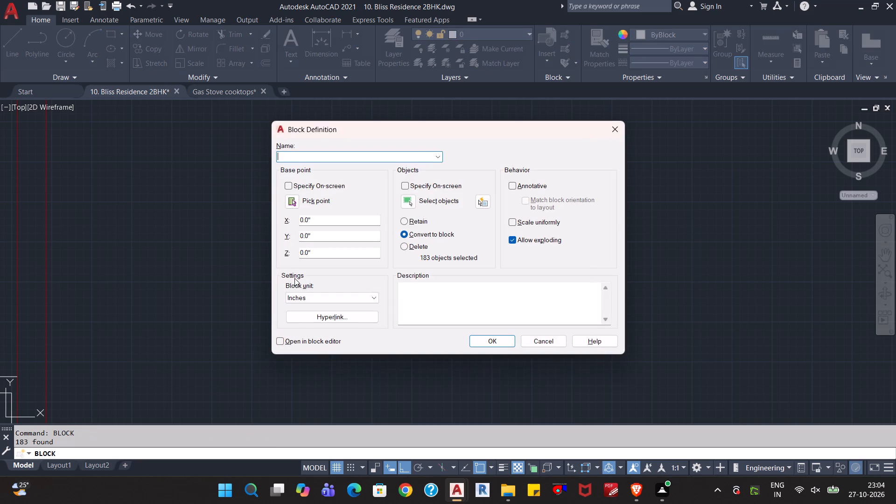
pyautogui.press('g')
pyautogui.press('BackSpace')
pyautogui.write('Gas Stove')
pyautogui.press('Return')
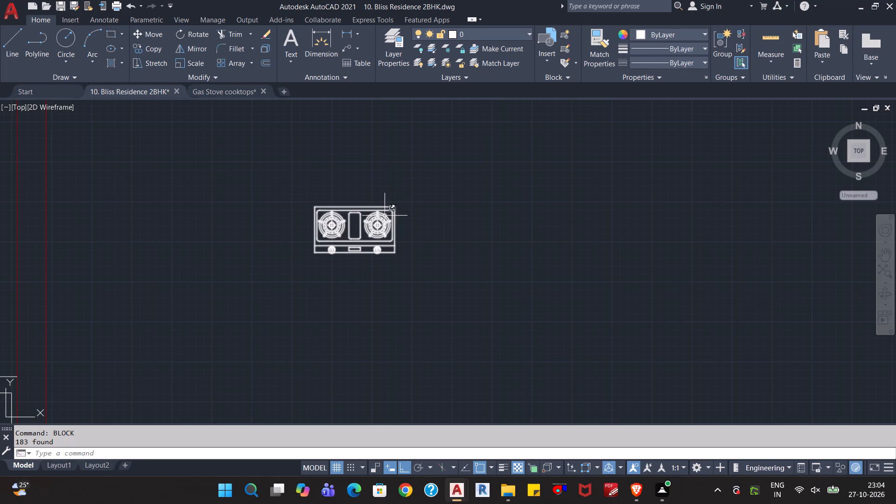
# Rotate the Gas Stove block 270° about its lower-right corner so the knobs face west.
pyautogui.click(394, 196)
pyautogui.click(332, 289)
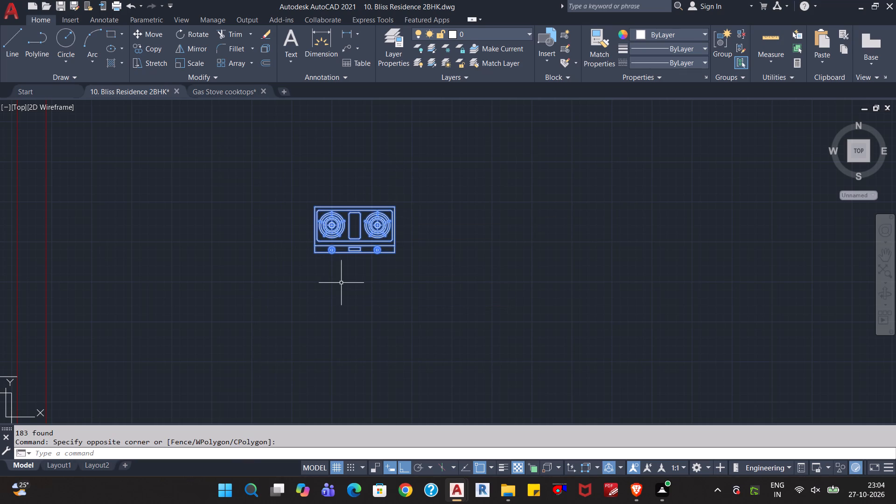
pyautogui.write('ro')
pyautogui.press('Return')
pyautogui.click(393, 253)
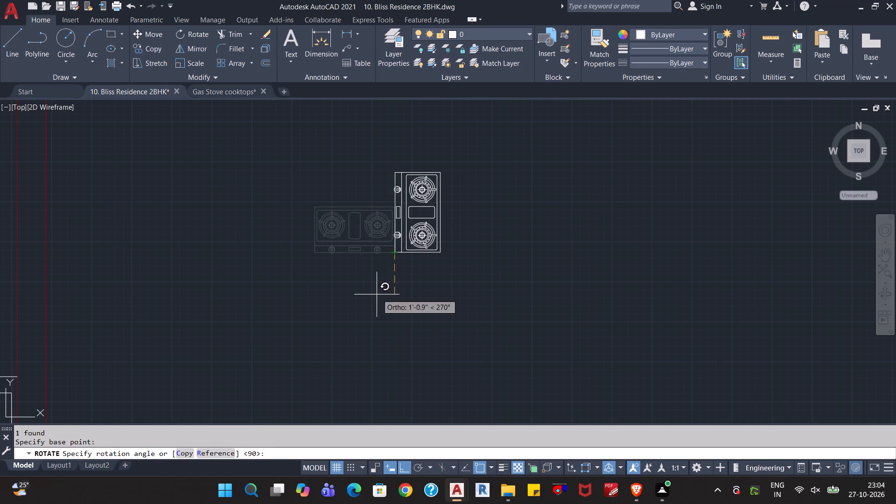
pyautogui.click(376, 294)
# Cut the rotated gas stove and paste it beside the kitchen's east wall, over the vertical counter.
pyautogui.click(464, 126)
pyautogui.click(361, 305)
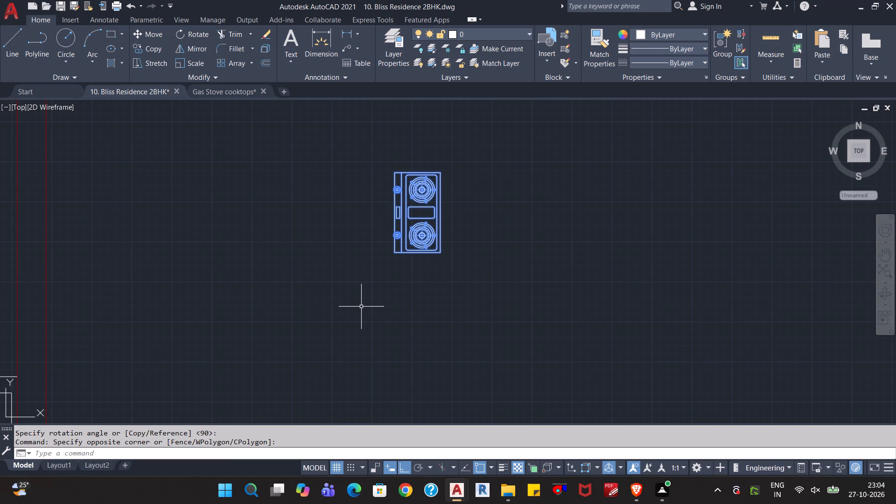
pyautogui.hotkey('ctrl', 'x')
pyautogui.scroll(-2, 361, 307)
pyautogui.moveTo(356, 303); pyautogui.dragTo(491, 333, button='middle')
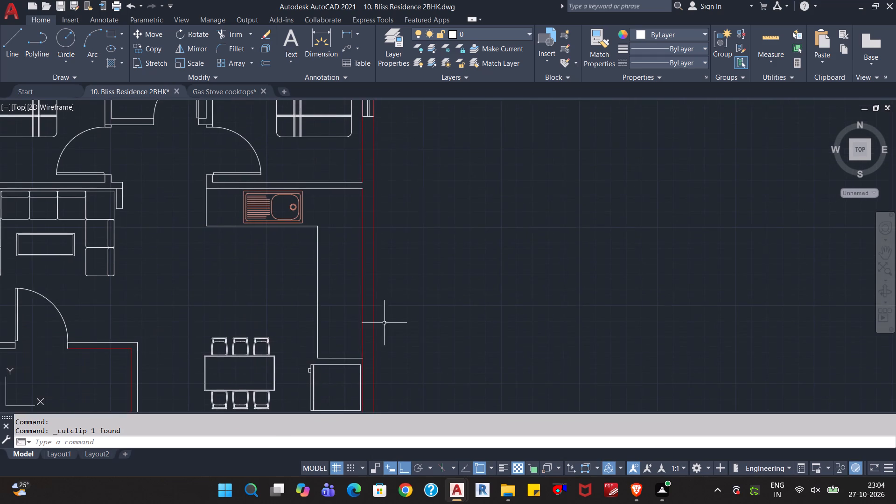
pyautogui.scroll(2, 358, 315)
pyautogui.hotkey('ctrl', 'v')
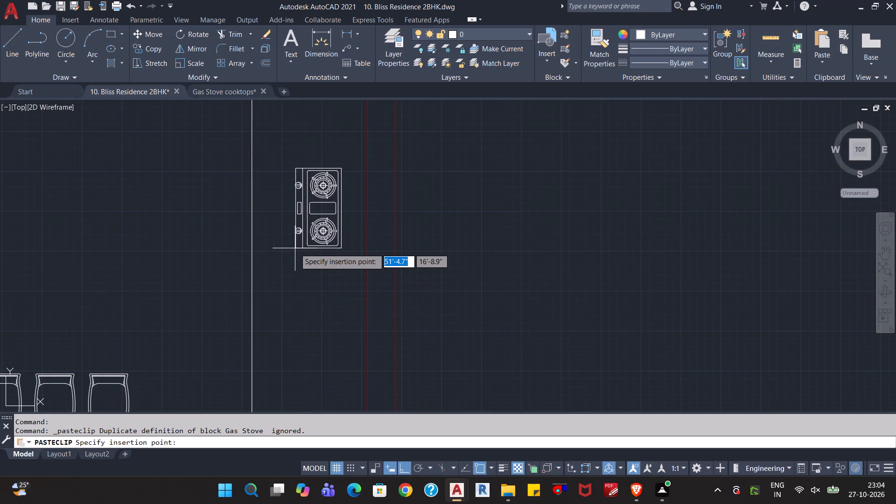
pyautogui.click(309, 210)
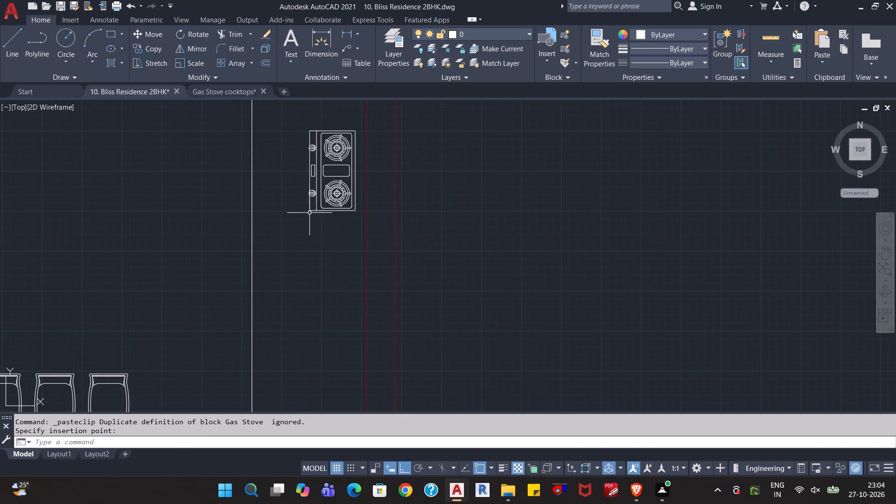
# Scale up the gas stove freehand from its lower-left corner to roughly three-quarters of the counter's depth.
pyautogui.click(319, 201)
pyautogui.write('sc')
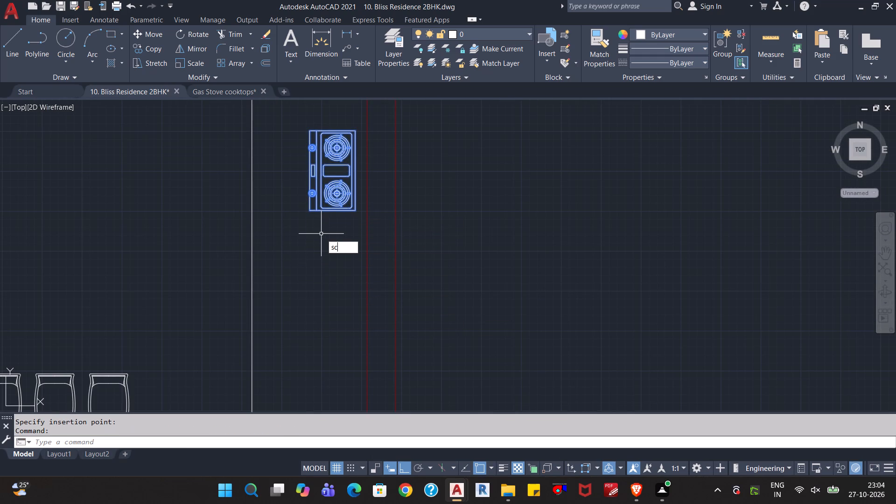
pyautogui.press('Return')
pyautogui.click(308, 212)
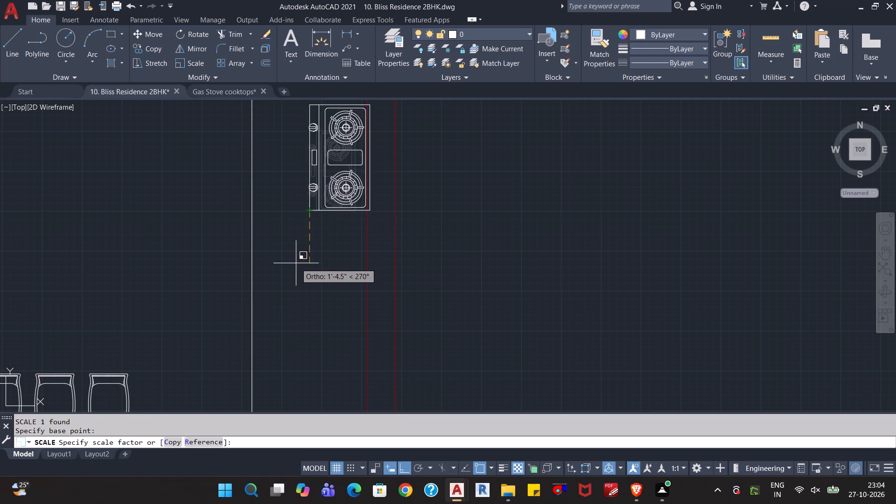
pyautogui.click(292, 282)
# Cut the enlarged gas stove and paste it within the vertical kitchen counter, between the sink and the refrigerator.
pyautogui.scroll(-2, 321, 275)
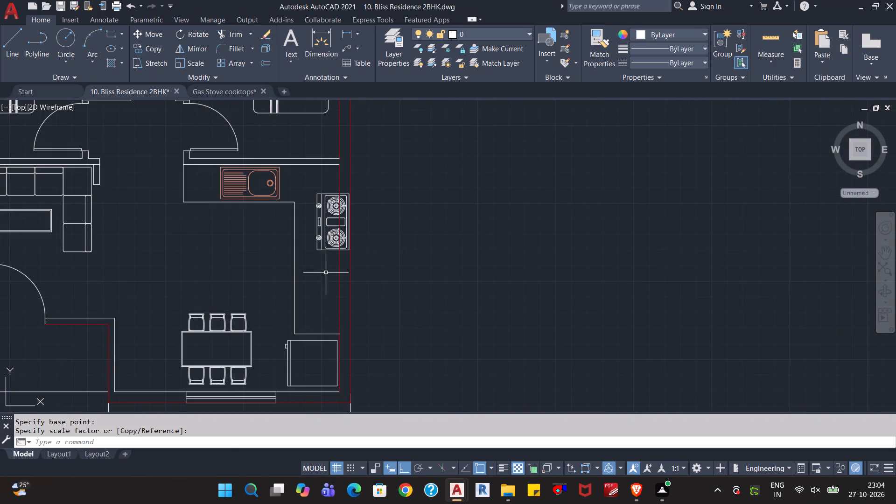
pyautogui.click(324, 208)
pyautogui.hotkey('ctrl', 'x')
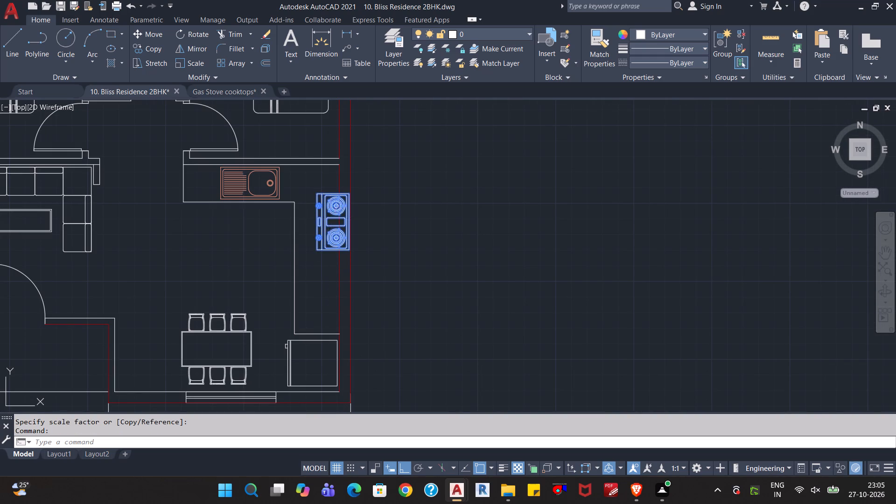
pyautogui.hotkey('ctrl', 'v')
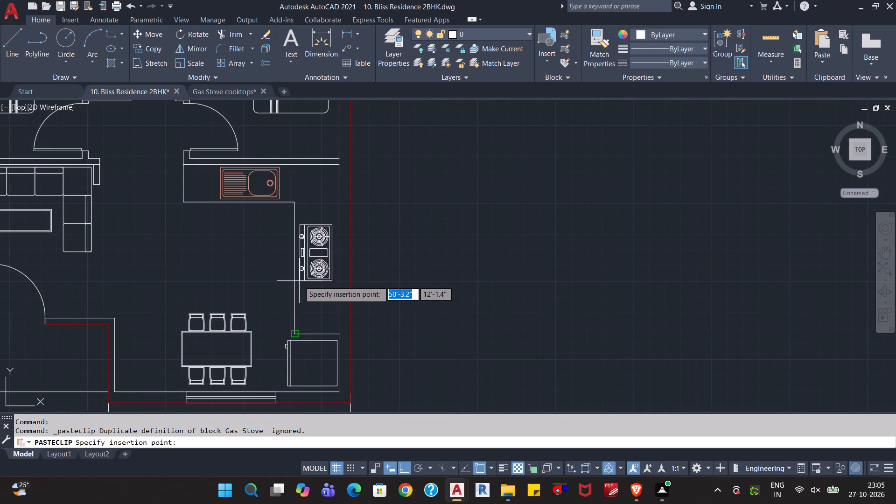
pyautogui.scroll(2, 298, 277)
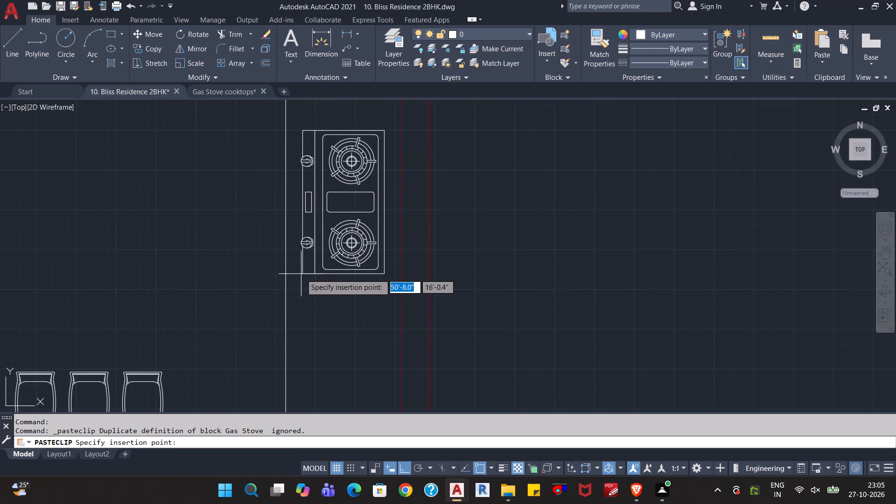
pyautogui.click(302, 277)
pyautogui.scroll(-2, 339, 305)
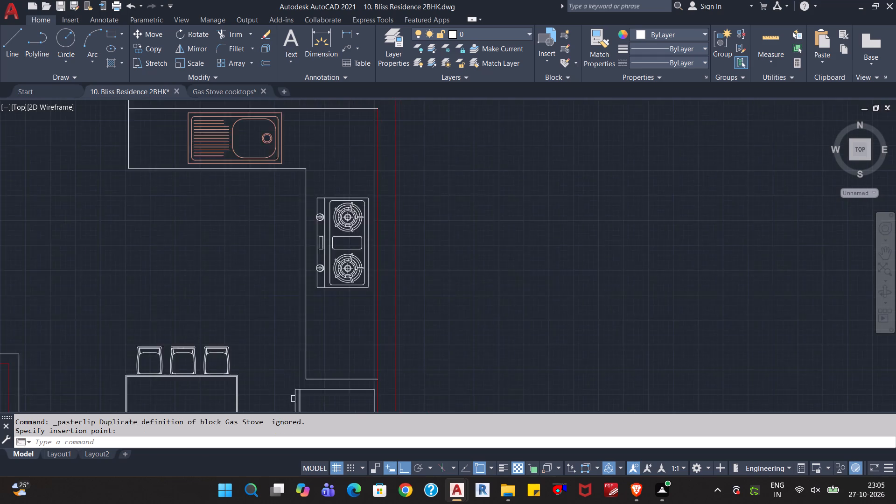
# Assign the gas stove on the counter to the Gas Stove layer.
pyautogui.click(349, 241)
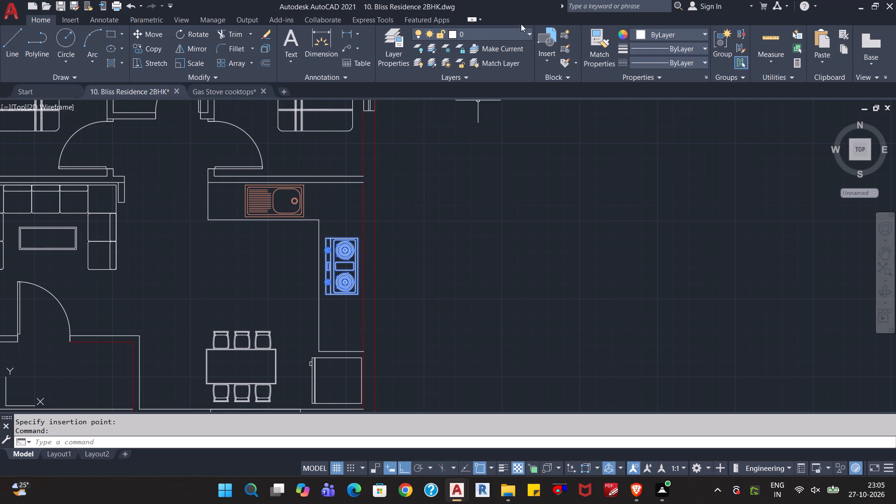
pyautogui.click(519, 35)
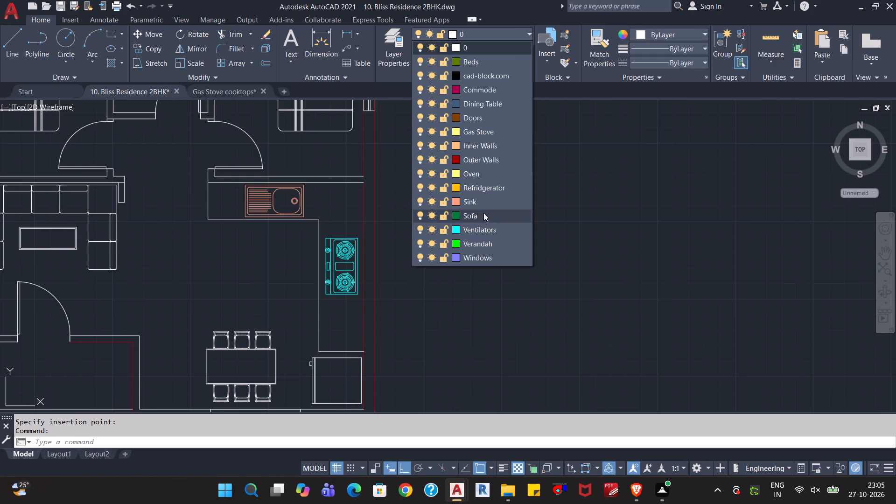
pyautogui.click(480, 135)
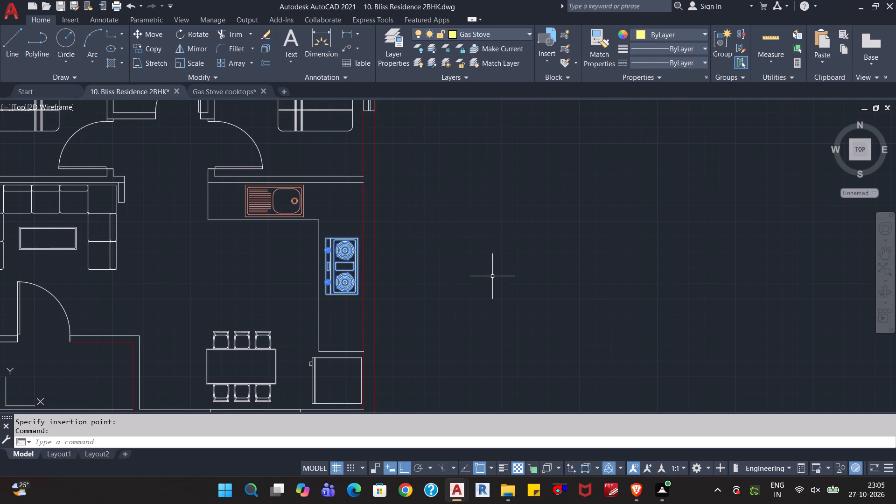
pyautogui.press('Escape')
pyautogui.press('Escape')
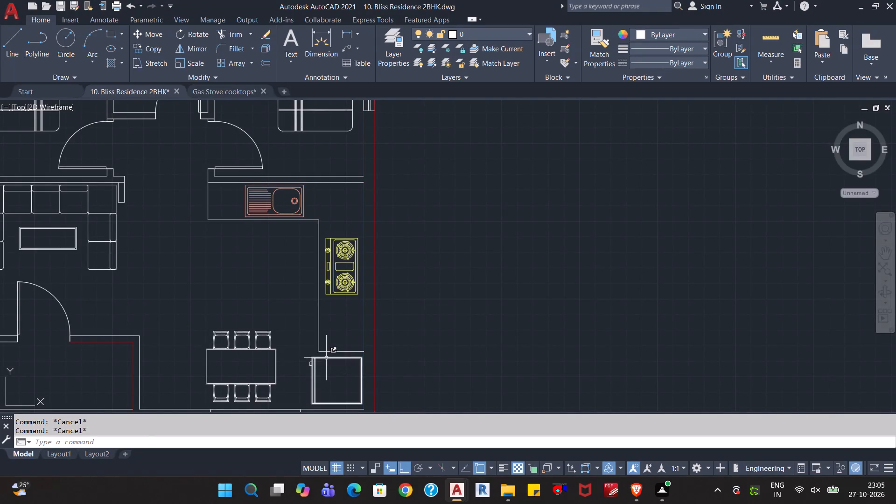
# Assign the refrigerator's outline, door lines and handle below the counter to the Refridgerator layer.
pyautogui.click(324, 357)
pyautogui.scroll(2, 320, 366)
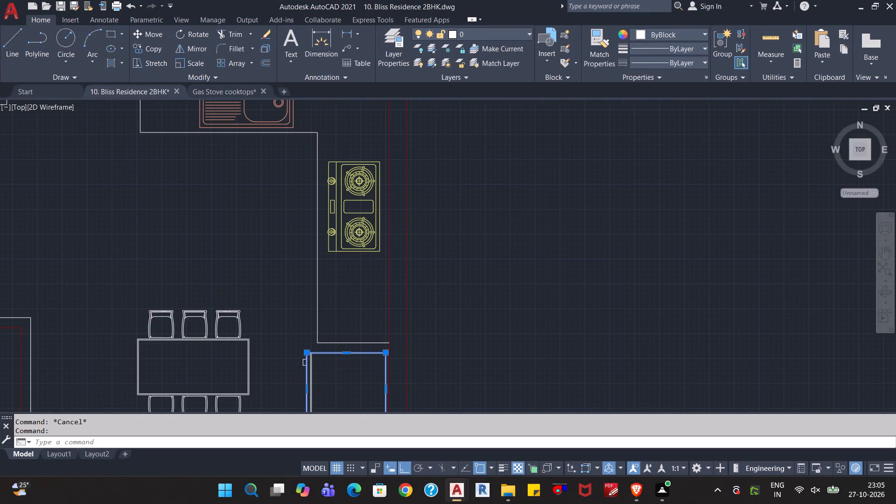
pyautogui.click(320, 366)
pyautogui.click(301, 384)
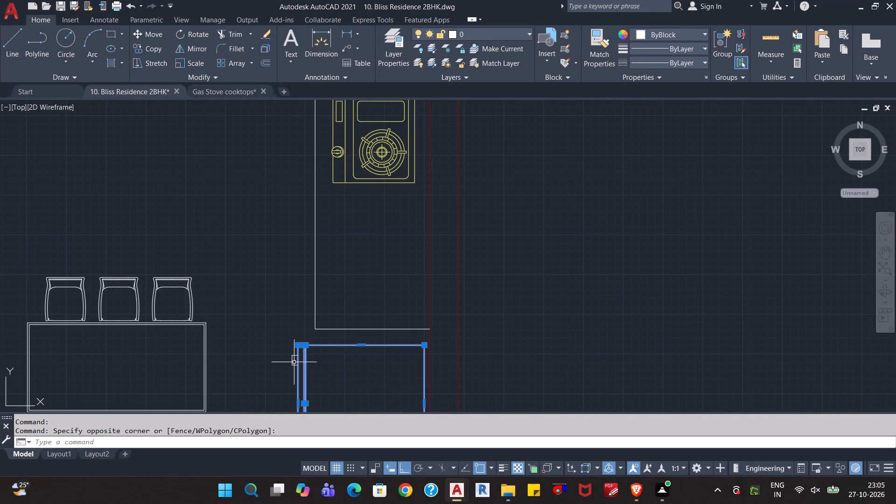
pyautogui.click(293, 364)
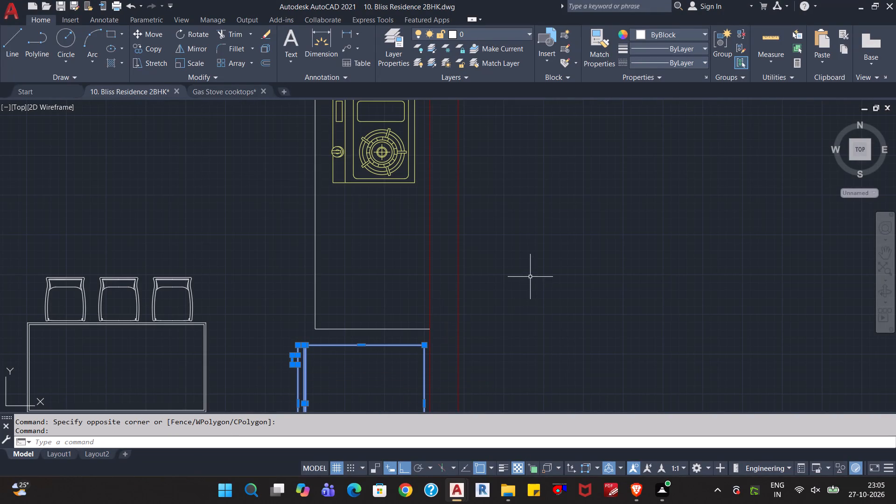
pyautogui.click(522, 35)
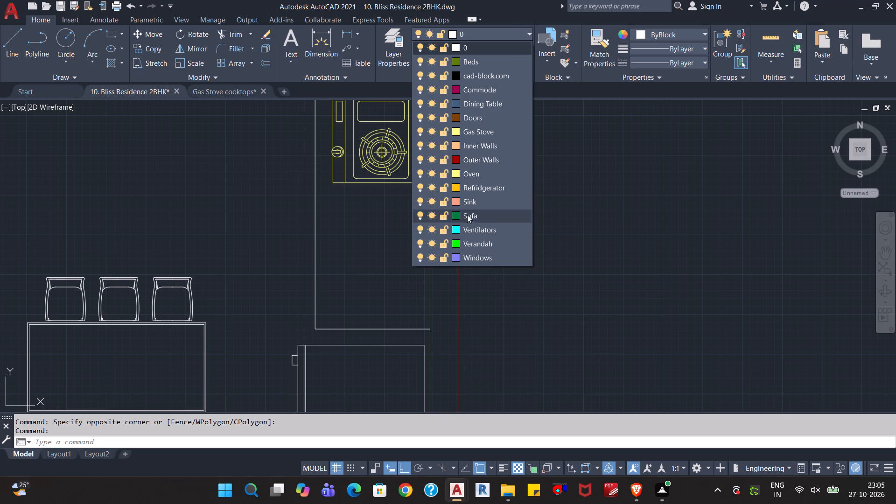
pyautogui.scroll(-2, 472, 223)
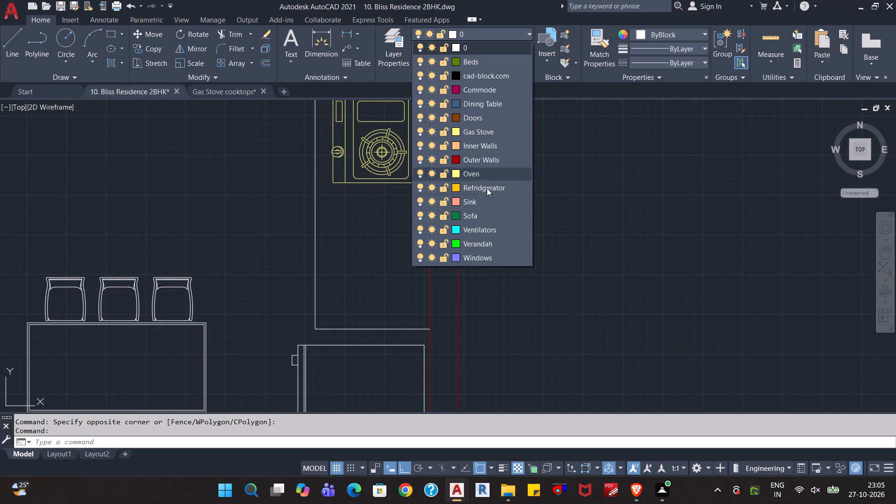
pyautogui.click(487, 189)
pyautogui.press('Escape')
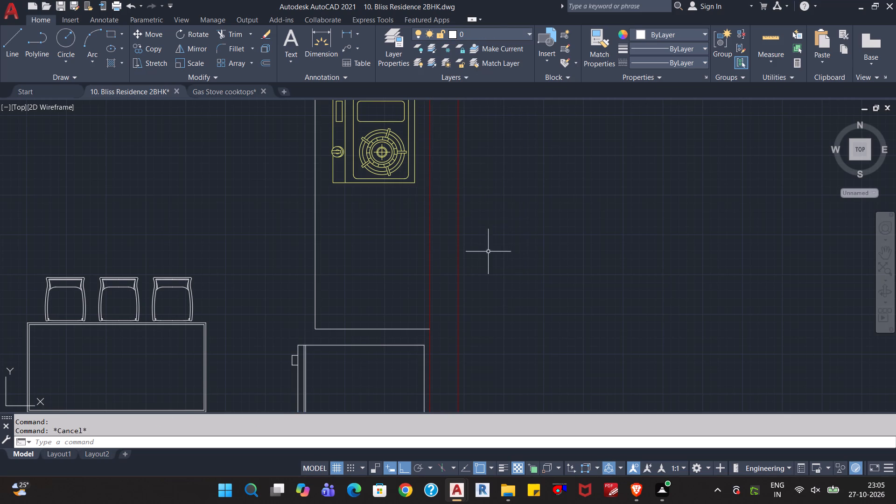
pyautogui.click(376, 337)
pyautogui.click(280, 386)
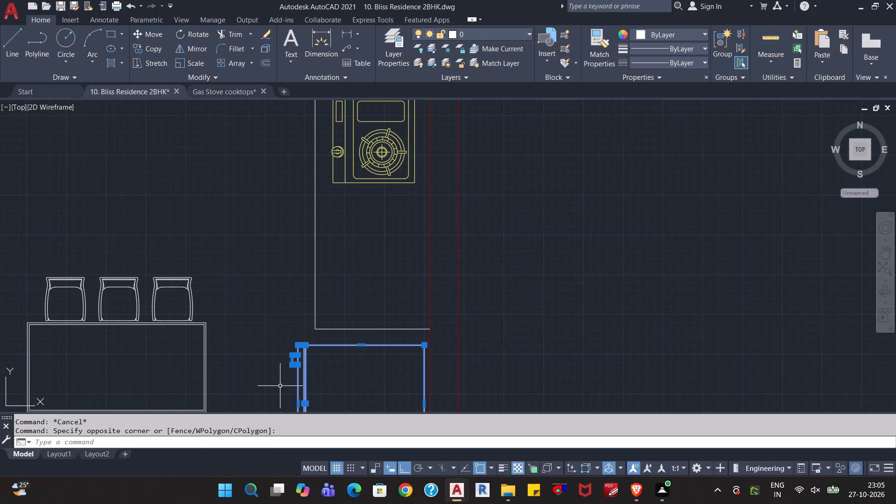
pyautogui.click(498, 33)
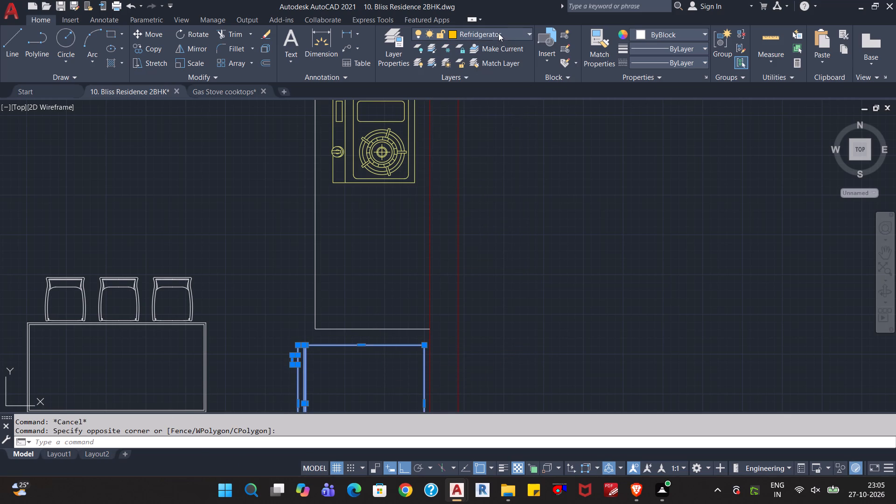
pyautogui.click(483, 189)
pyautogui.press('Escape')
# Save the floor plan drawing with the whole plan in view.
pyautogui.scroll(-3, 579, 243)
pyautogui.scroll(1, 581, 267)
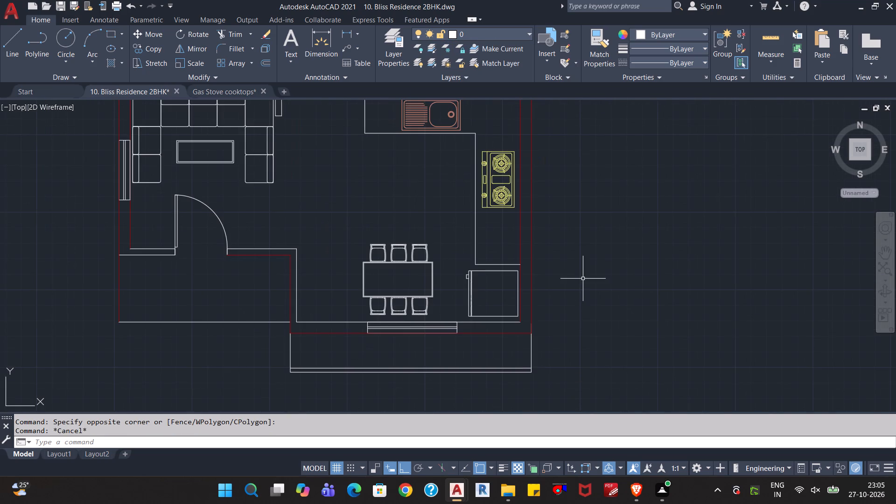
pyautogui.moveTo(583, 281); pyautogui.dragTo(566, 246, button='middle')
pyautogui.scroll(2, 562, 272)
pyautogui.scroll(-2, 562, 272)
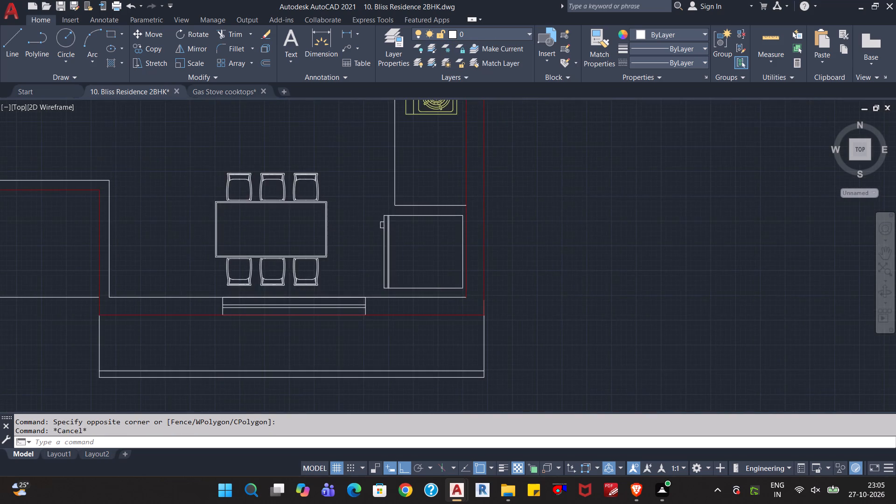
pyautogui.scroll(-2, 562, 272)
pyautogui.hotkey('ctrl', 's')
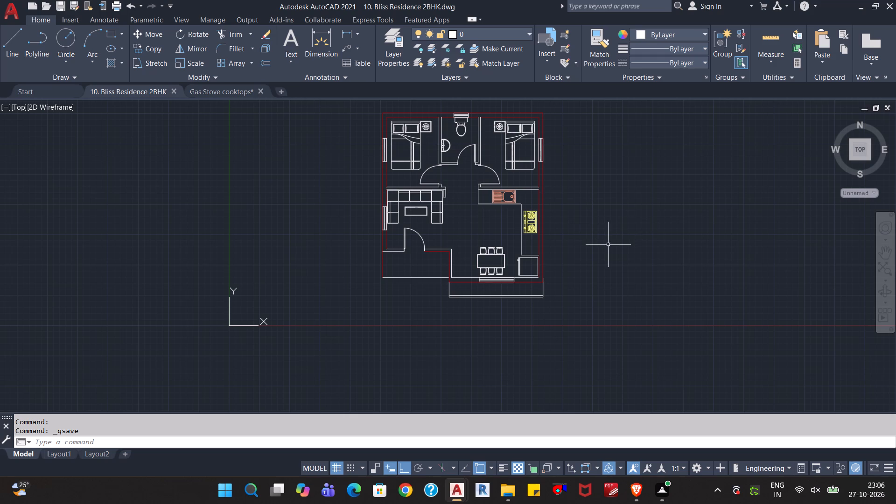
pyautogui.hotkey('ctrl', 's')
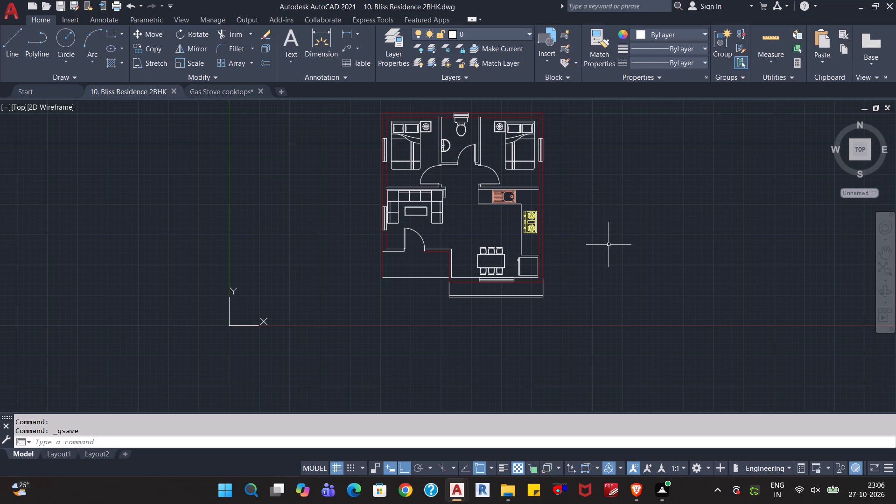
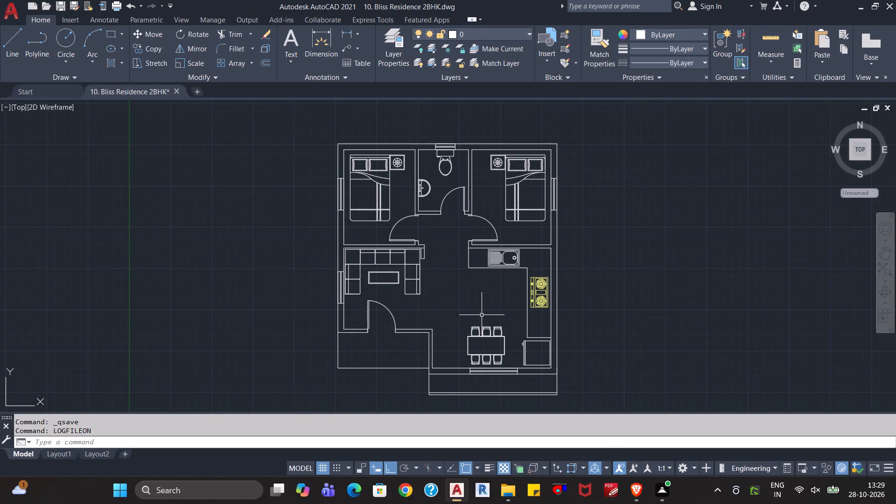
# Assign the exterior wall outline and the inner face lines of the exterior walls around the plan to the Outer Walls layer.
pyautogui.press('Escape')
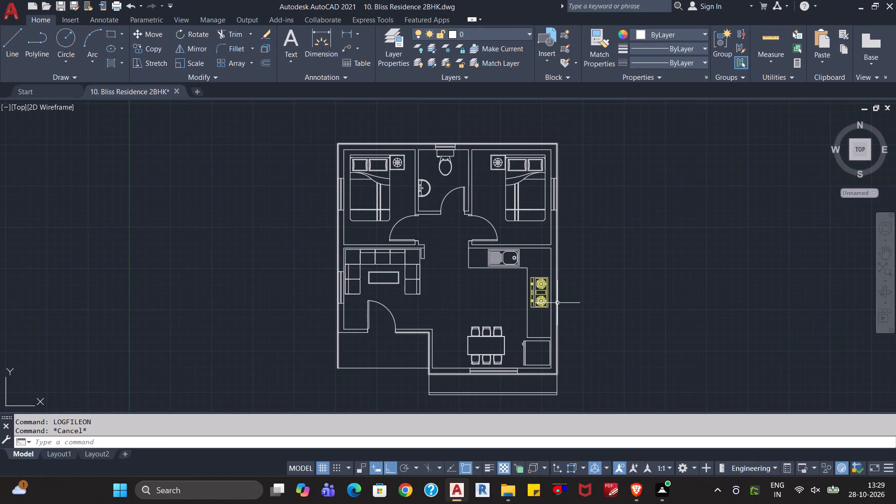
pyautogui.scroll(1, 563, 329)
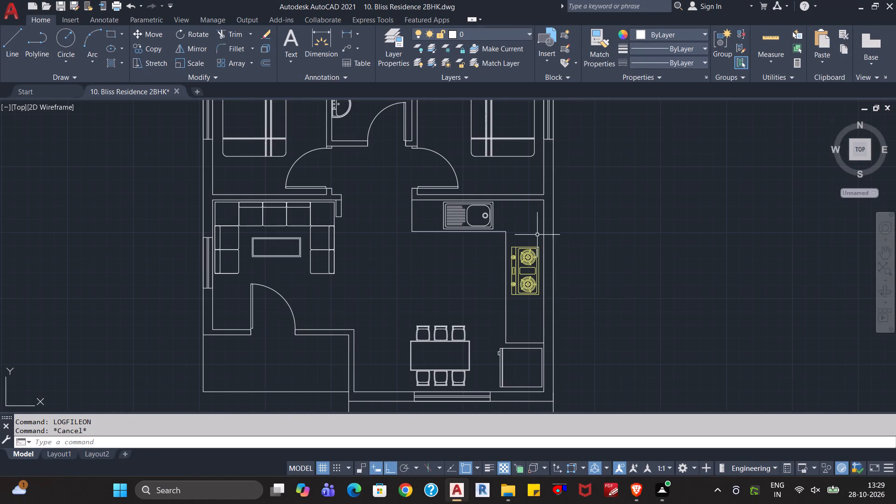
pyautogui.click(542, 227)
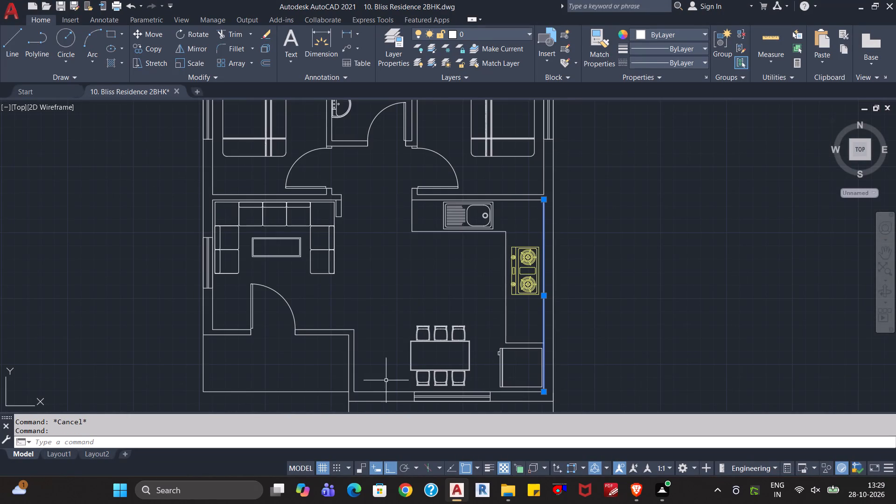
pyautogui.click(371, 392)
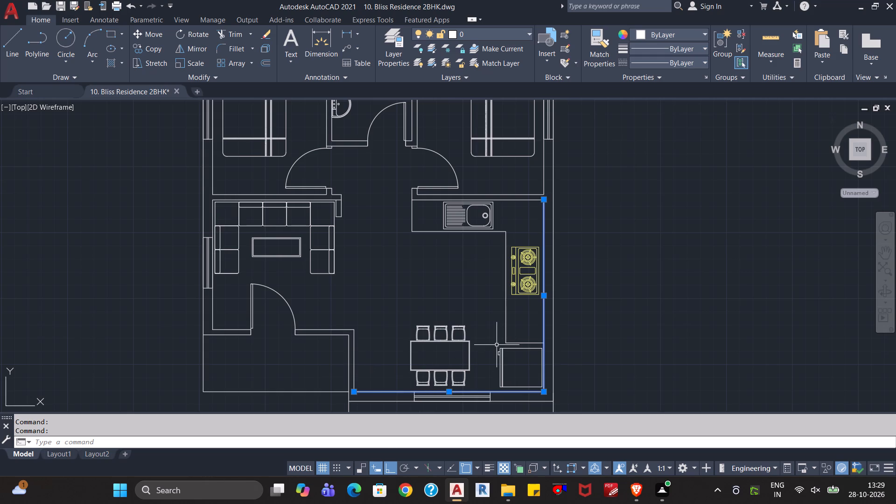
pyautogui.click(553, 301)
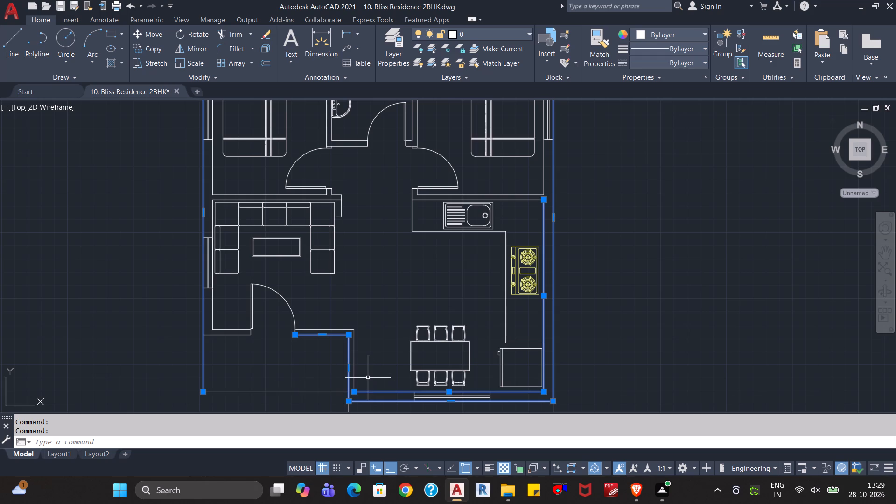
pyautogui.click(329, 336)
pyautogui.keyDown('shift'); pyautogui.click(371, 301); pyautogui.keyUp('shift')
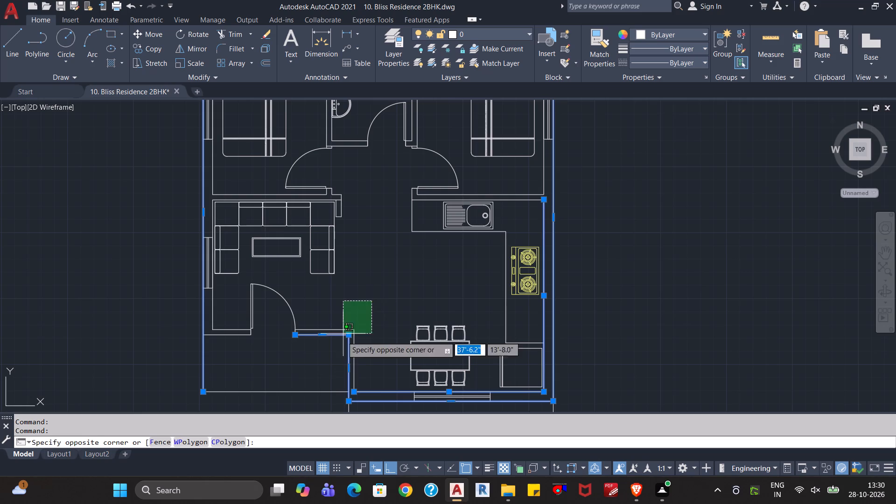
pyautogui.keyDown('shift'); pyautogui.click(324, 362); pyautogui.keyUp('shift')
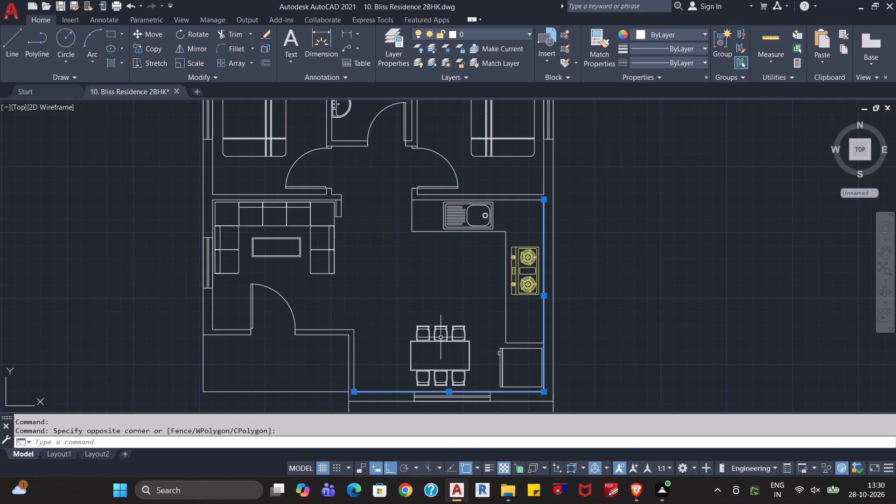
pyautogui.click(515, 402)
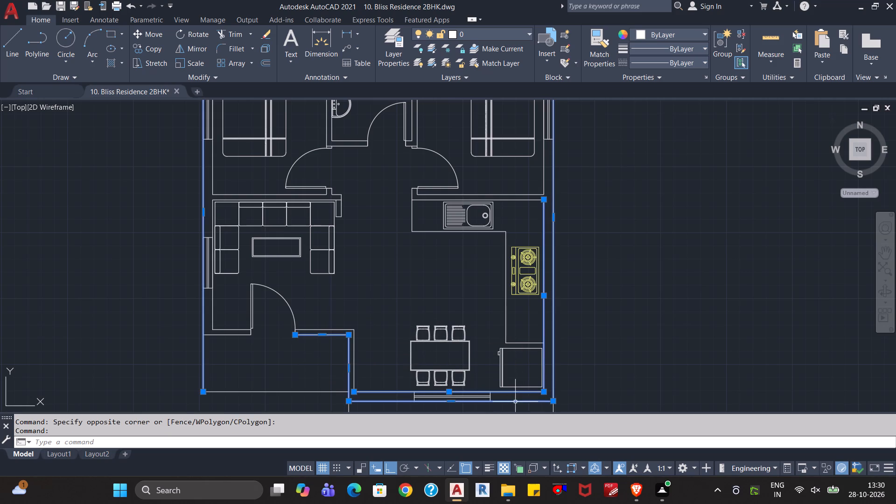
pyautogui.moveTo(629, 228); pyautogui.dragTo(639, 450, button='middle')
pyautogui.moveTo(605, 364); pyautogui.dragTo(605, 361, button='middle')
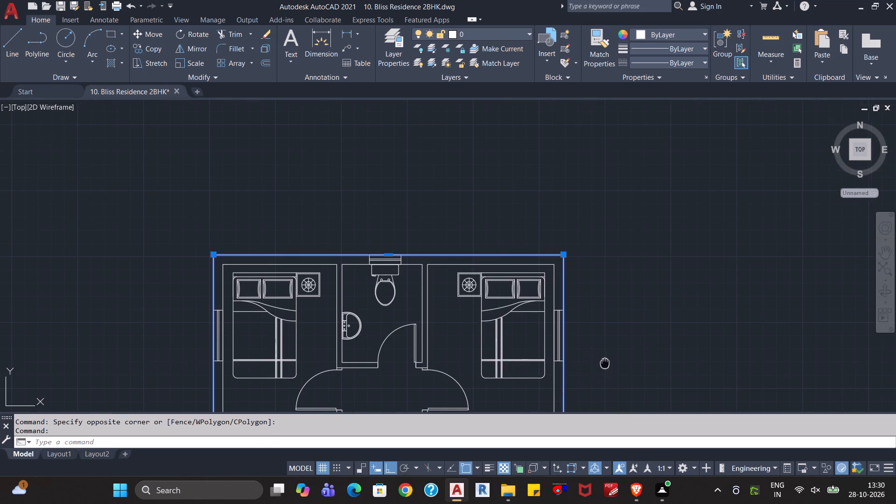
pyautogui.moveTo(605, 361); pyautogui.dragTo(616, 286, button='middle')
pyautogui.click(566, 308)
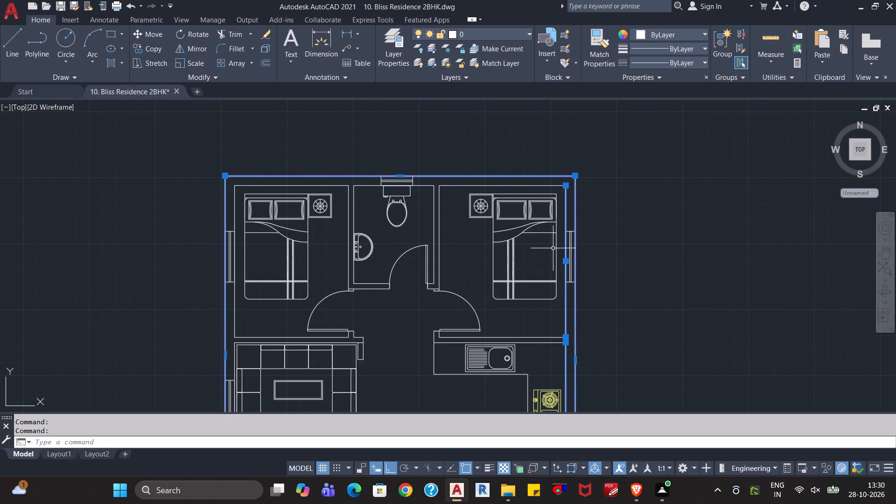
pyautogui.click(503, 185)
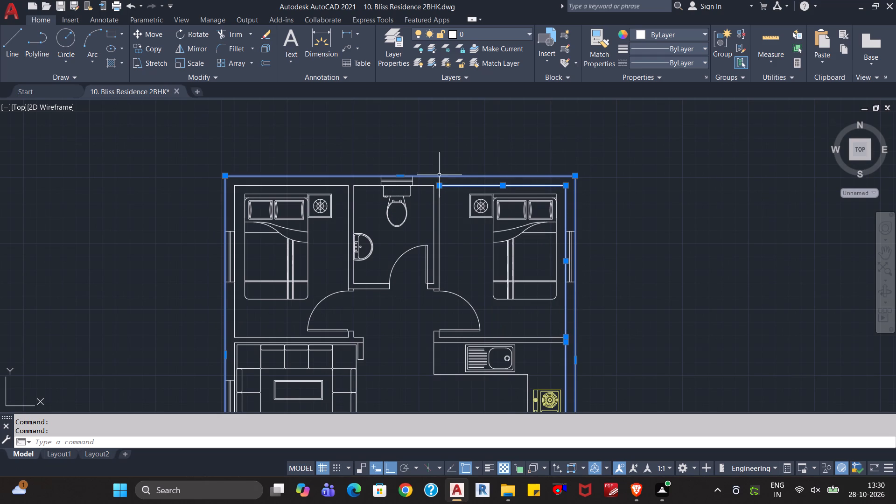
pyautogui.click(424, 185)
pyautogui.click(326, 186)
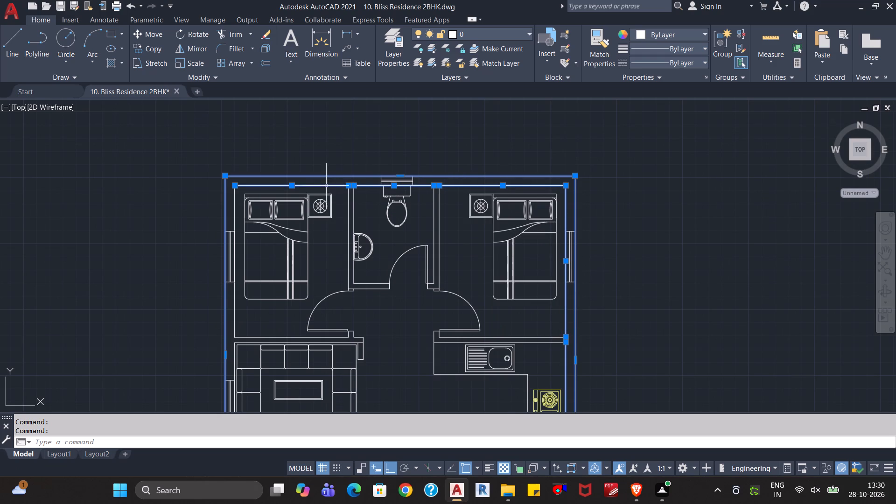
pyautogui.click(232, 217)
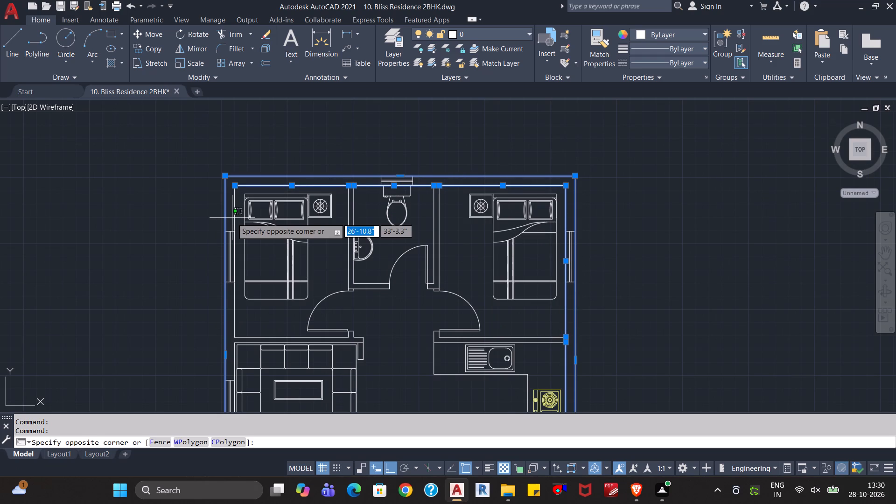
pyautogui.click(238, 214)
pyautogui.click(235, 213)
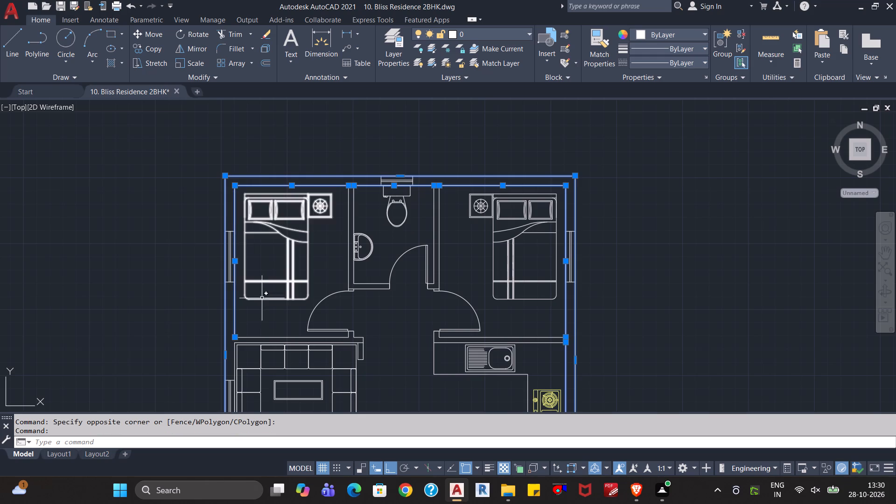
pyautogui.moveTo(264, 326); pyautogui.dragTo(373, 189, button='middle')
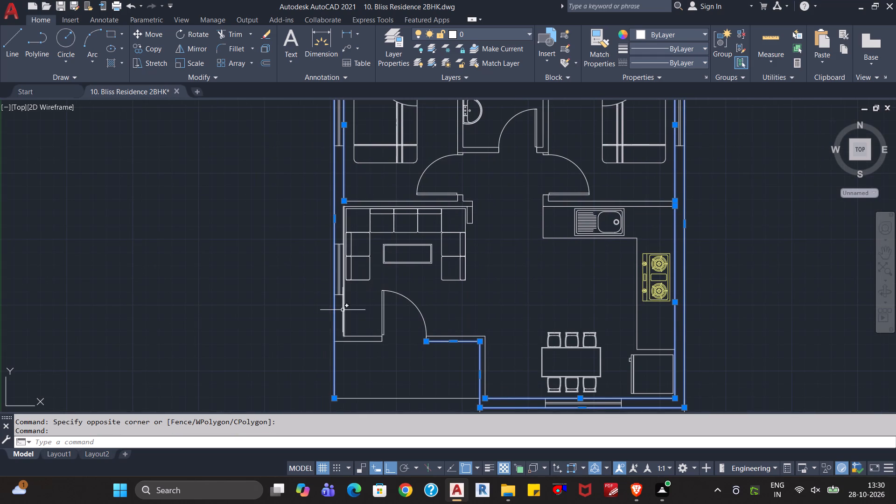
pyautogui.click(343, 310)
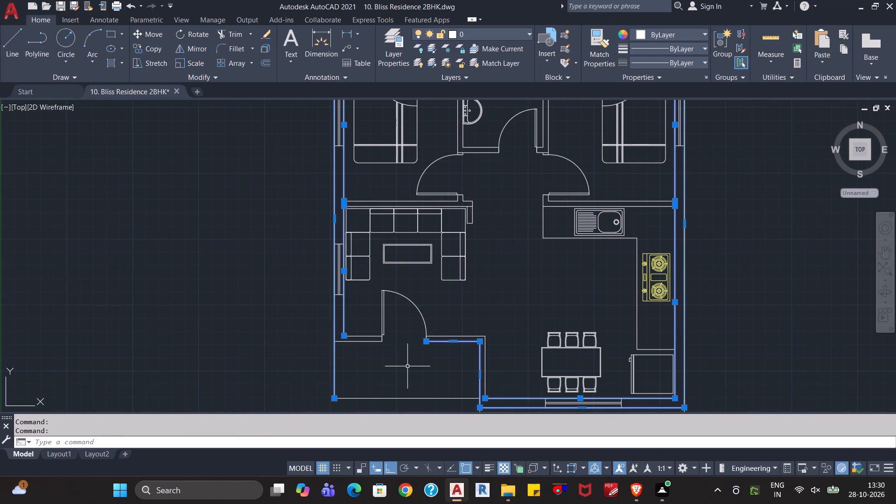
pyautogui.scroll(1, 407, 366)
pyautogui.moveTo(408, 367); pyautogui.dragTo(403, 294, button='middle')
pyautogui.scroll(-1, 403, 294)
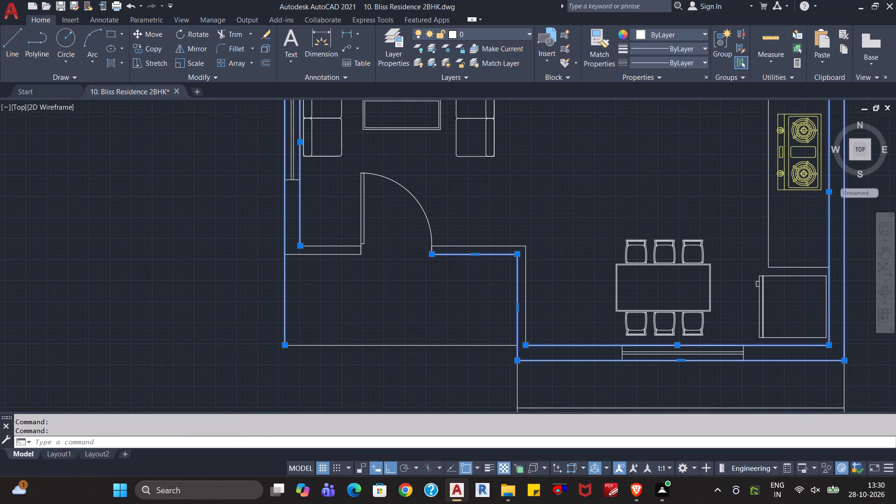
pyautogui.moveTo(403, 294); pyautogui.dragTo(380, 342, button='middle')
pyautogui.scroll(-1, 489, 265)
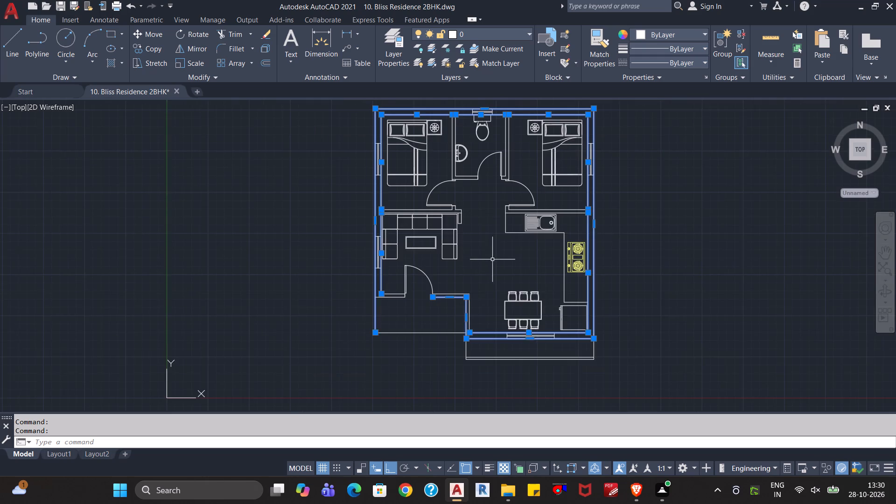
pyautogui.moveTo(493, 259); pyautogui.dragTo(486, 293, button='middle')
pyautogui.click(525, 35)
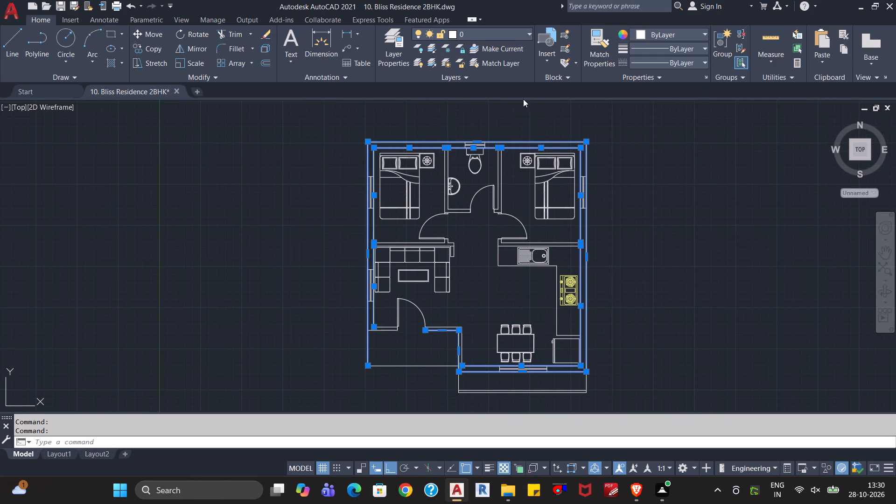
pyautogui.click(467, 159)
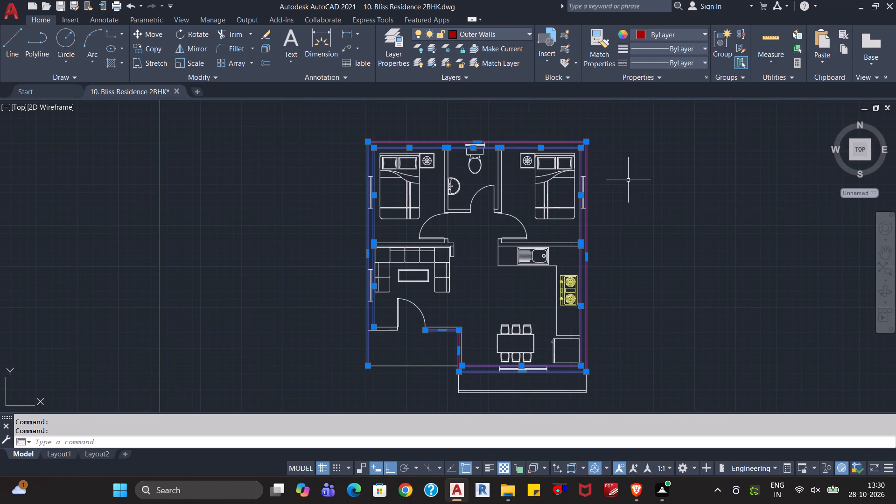
pyautogui.press('Escape')
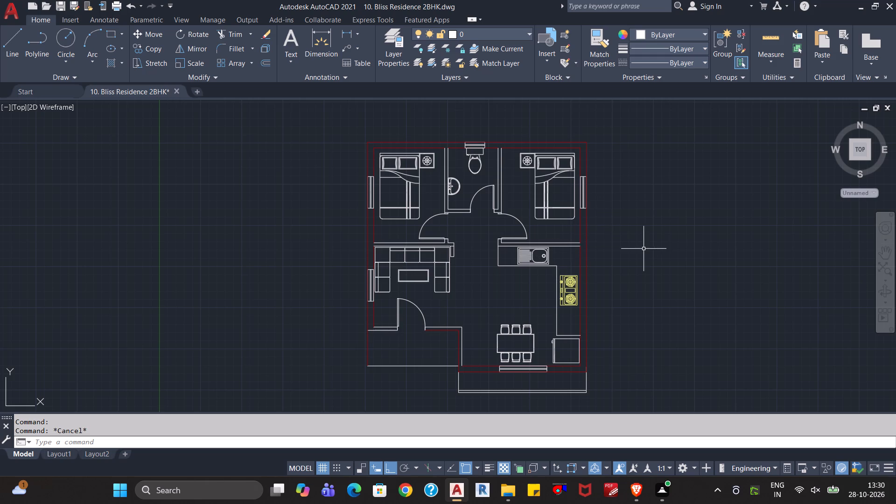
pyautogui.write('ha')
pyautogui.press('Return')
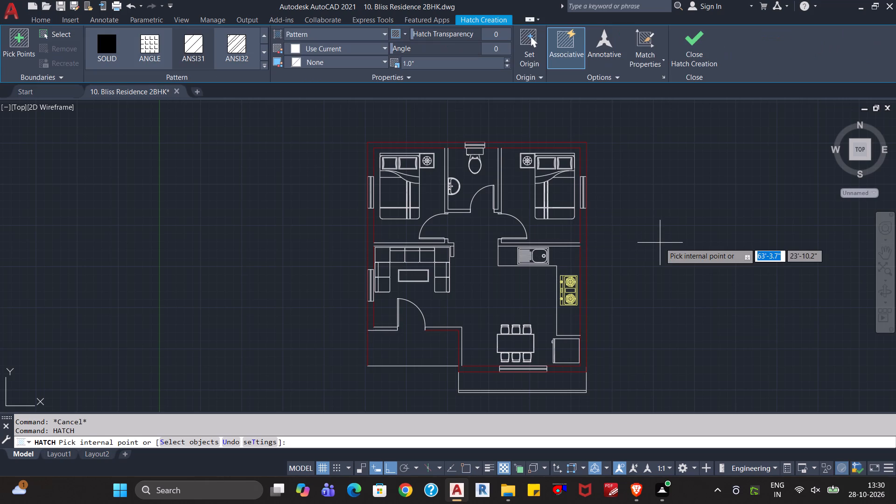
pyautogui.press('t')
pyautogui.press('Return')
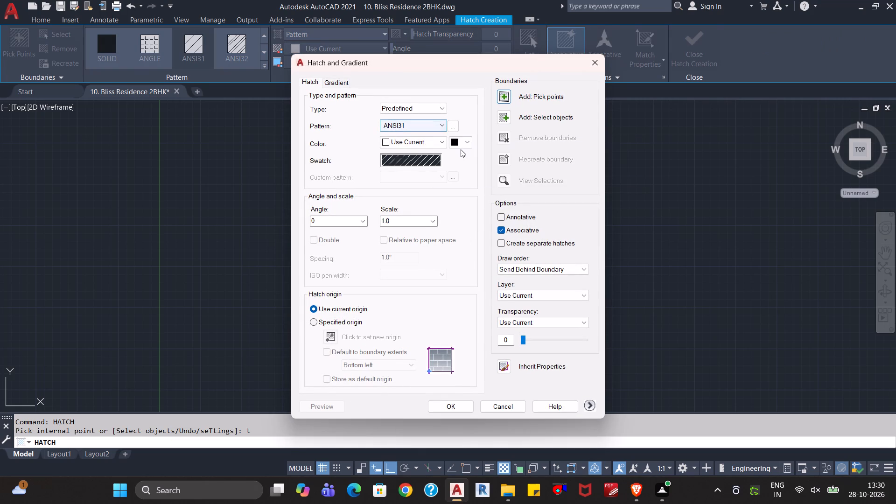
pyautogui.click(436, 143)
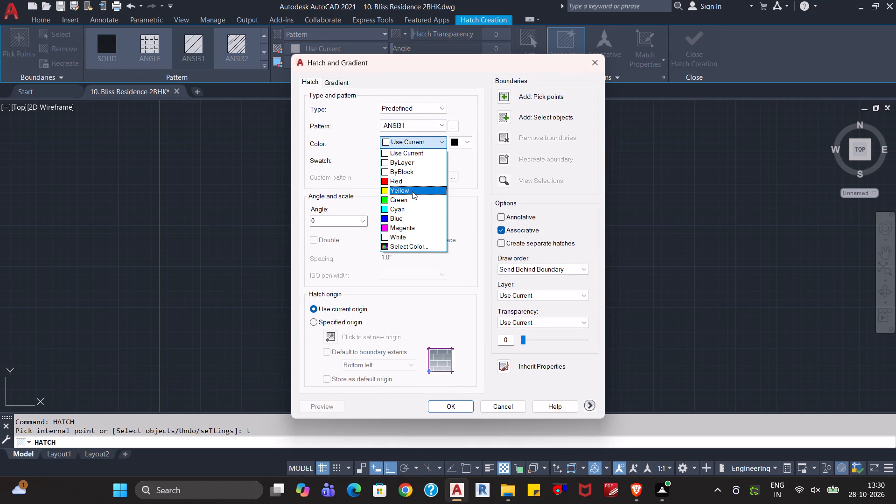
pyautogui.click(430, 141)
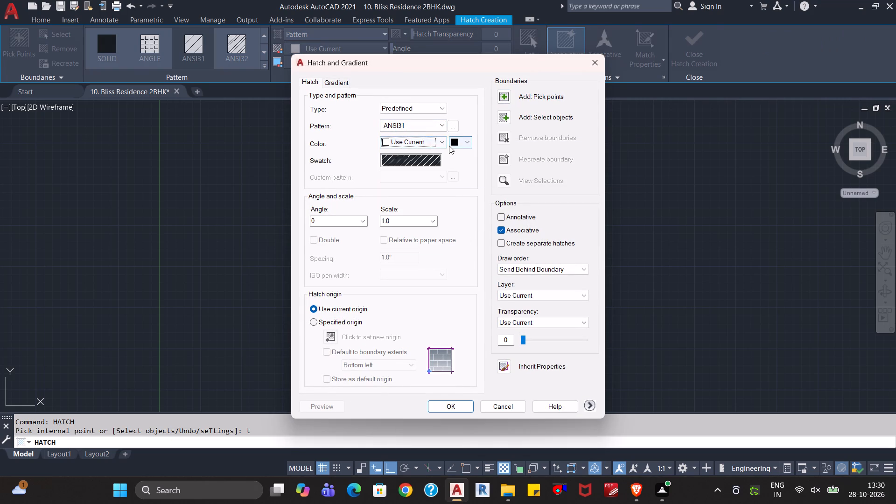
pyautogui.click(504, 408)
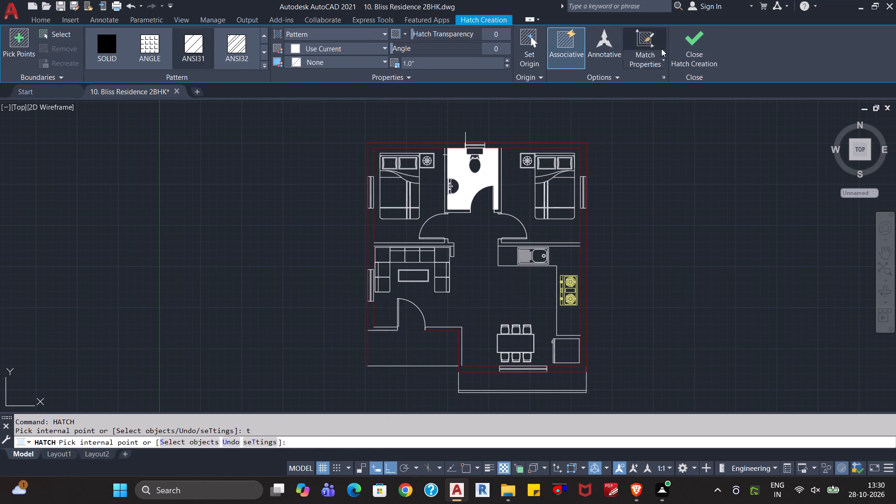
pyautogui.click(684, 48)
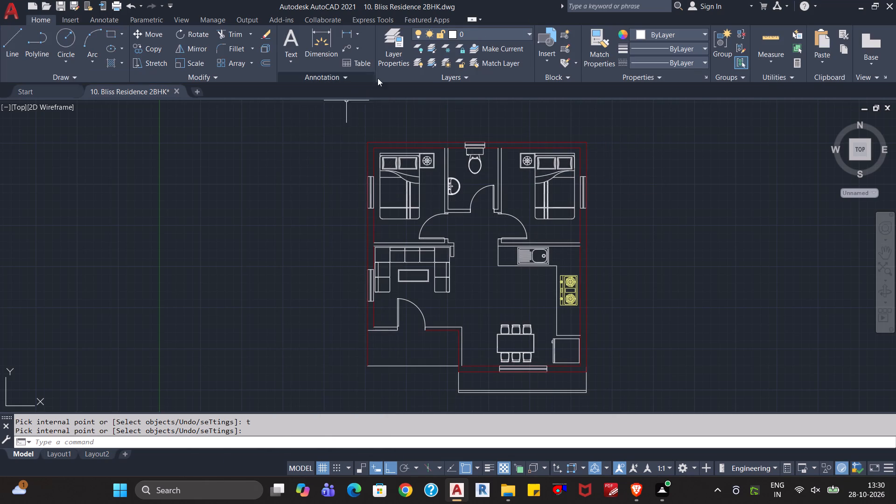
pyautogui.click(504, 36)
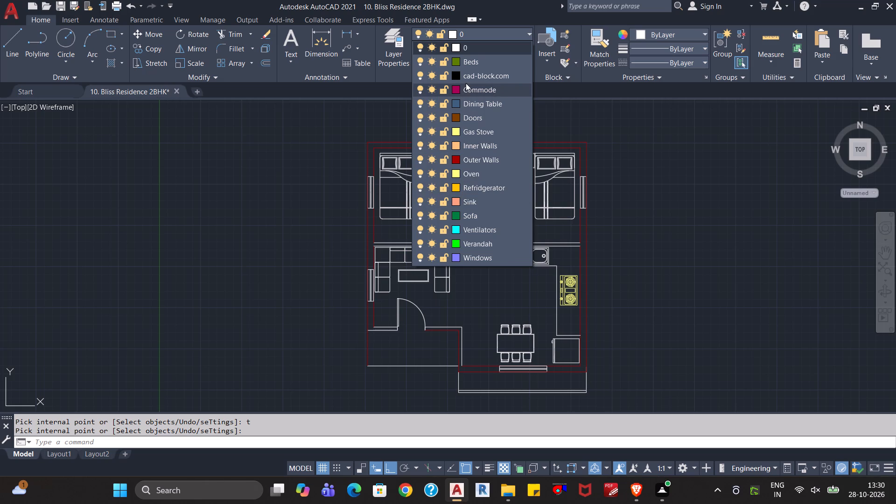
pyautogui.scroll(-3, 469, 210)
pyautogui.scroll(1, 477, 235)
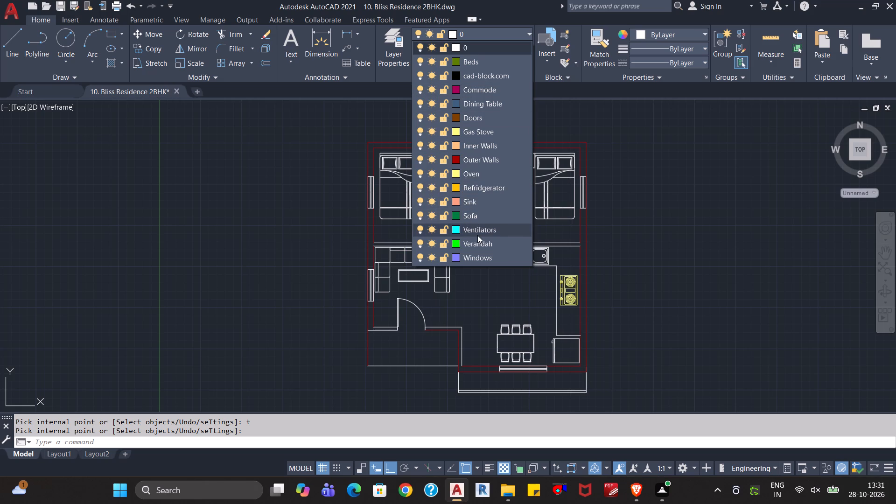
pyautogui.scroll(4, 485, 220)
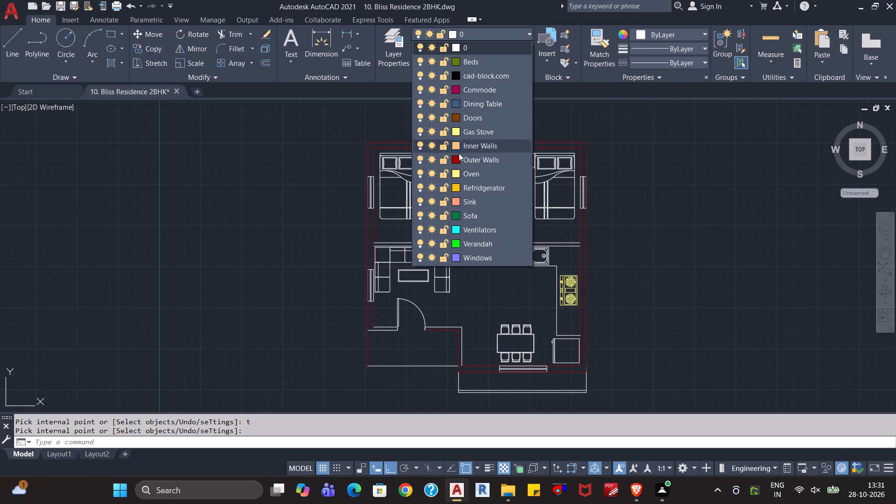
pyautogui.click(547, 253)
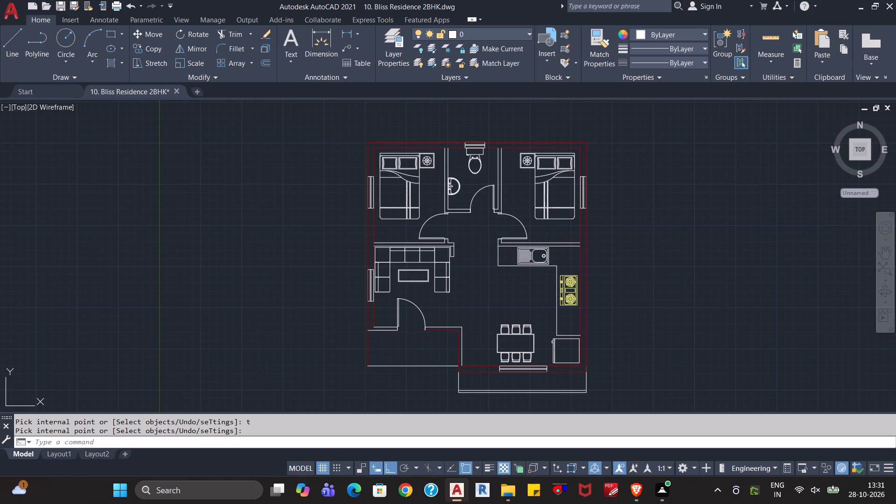
# Assign the kitchen sink block to the Sink layer.
pyautogui.click(533, 259)
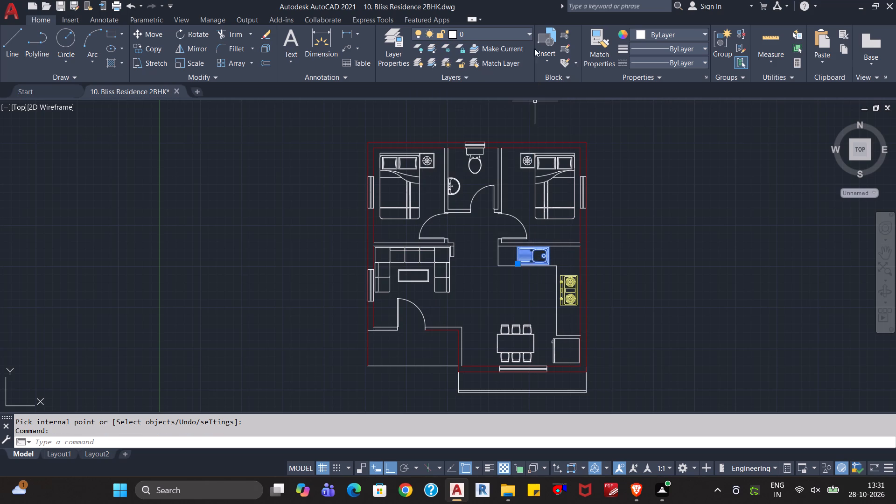
pyautogui.click(522, 37)
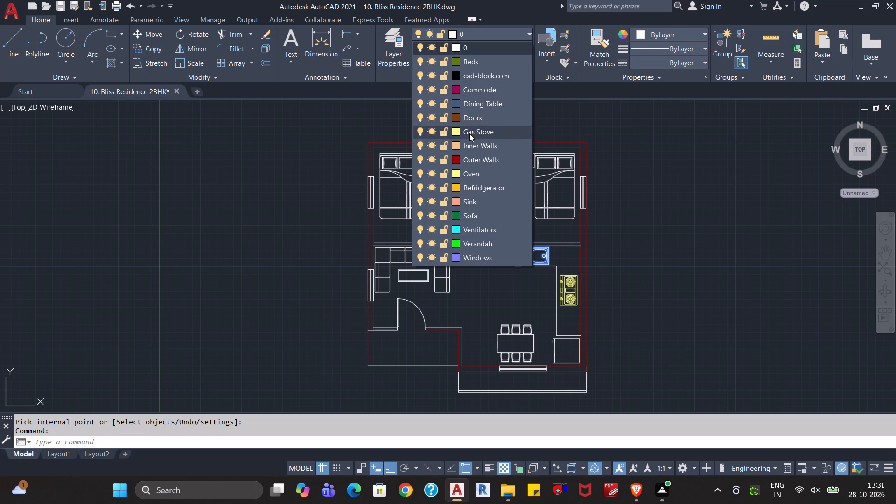
pyautogui.click(469, 200)
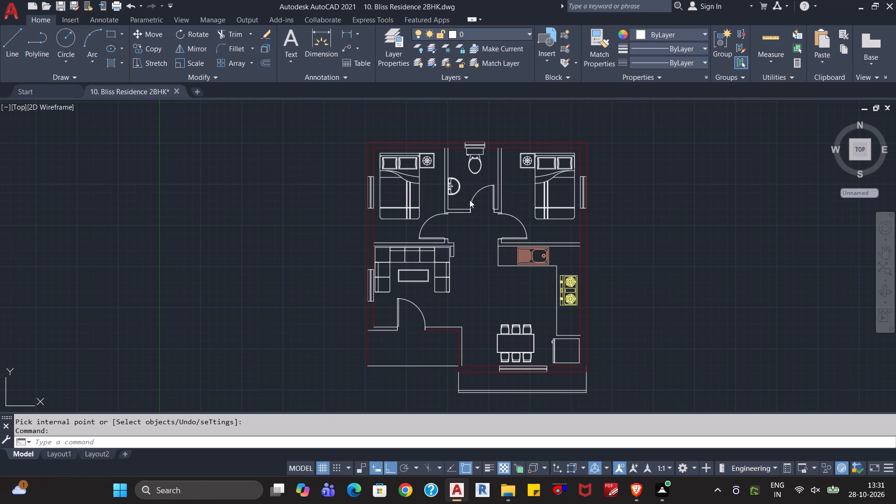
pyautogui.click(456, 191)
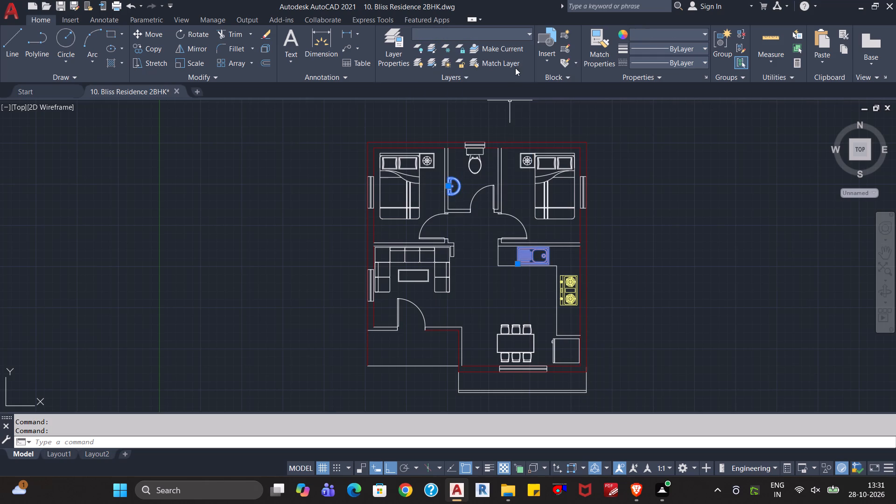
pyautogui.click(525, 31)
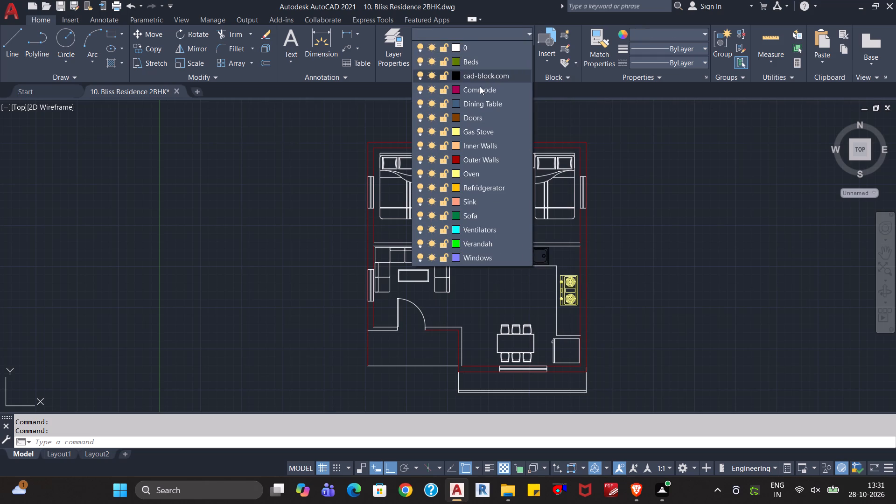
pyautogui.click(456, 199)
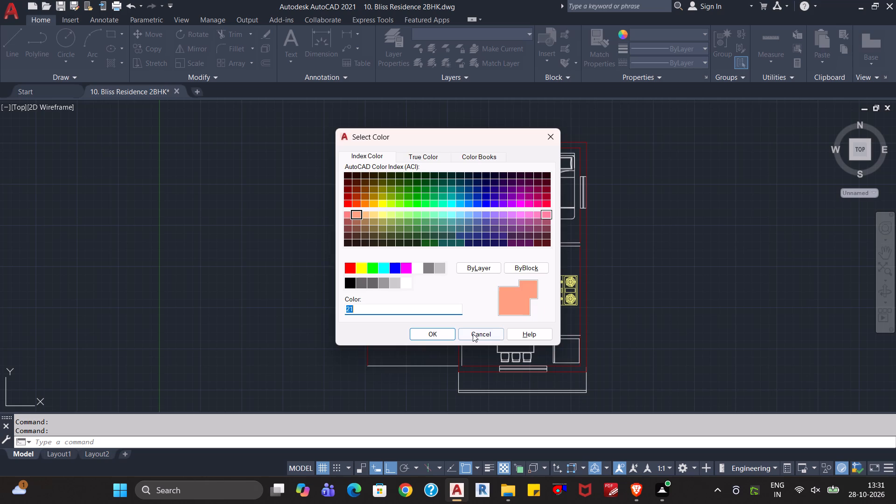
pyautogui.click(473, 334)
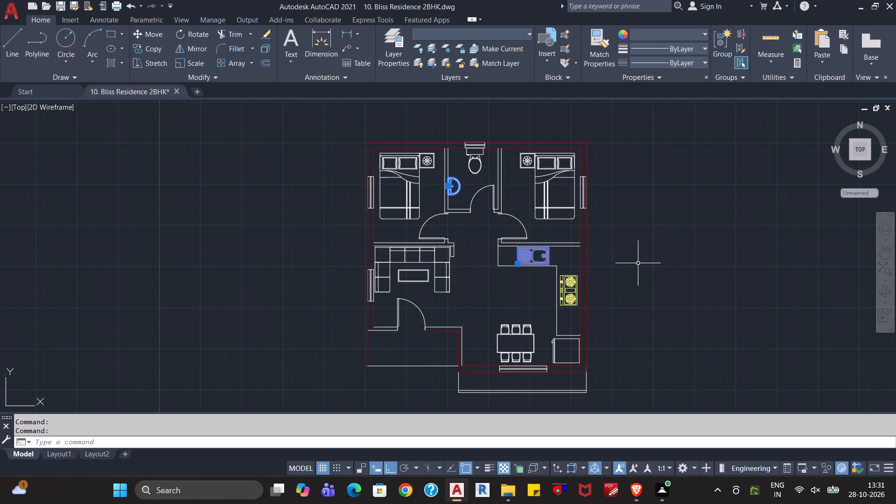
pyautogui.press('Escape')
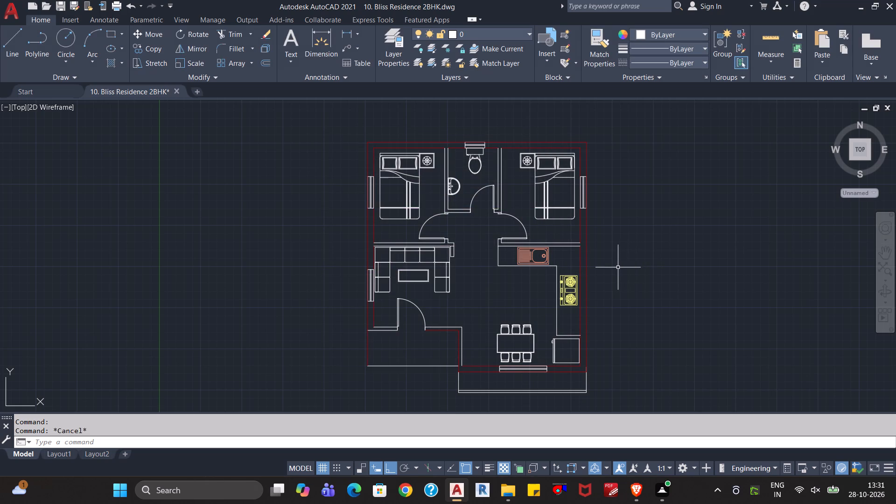
# Hatch the L-shaped kitchen countertop around the sink and gas stove with a diagonal-line pattern, scale 20 and colour 25.
pyautogui.scroll(1, 615, 268)
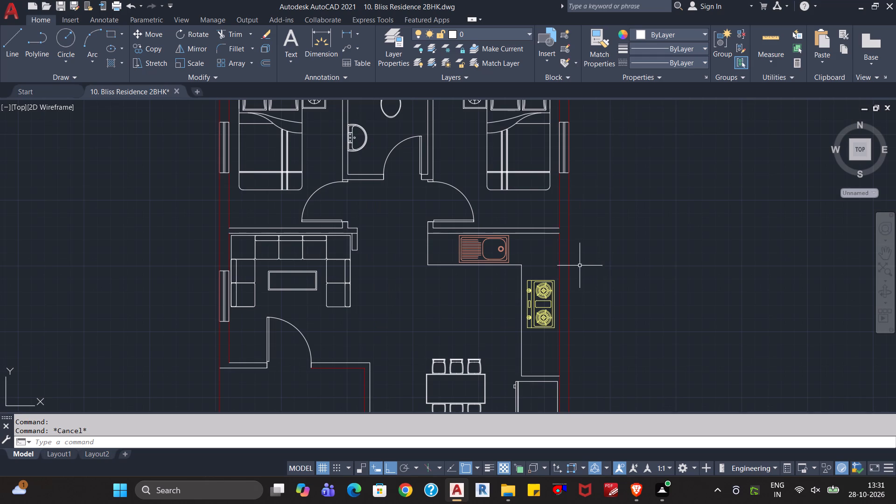
pyautogui.write('ha')
pyautogui.press('Return')
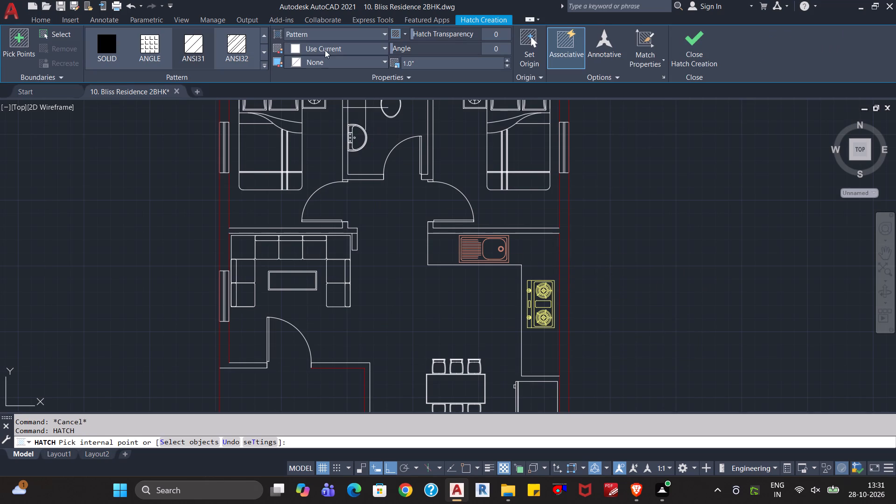
pyautogui.moveTo(427, 63); pyautogui.dragTo(392, 68)
pyautogui.write('20')
pyautogui.press('Return')
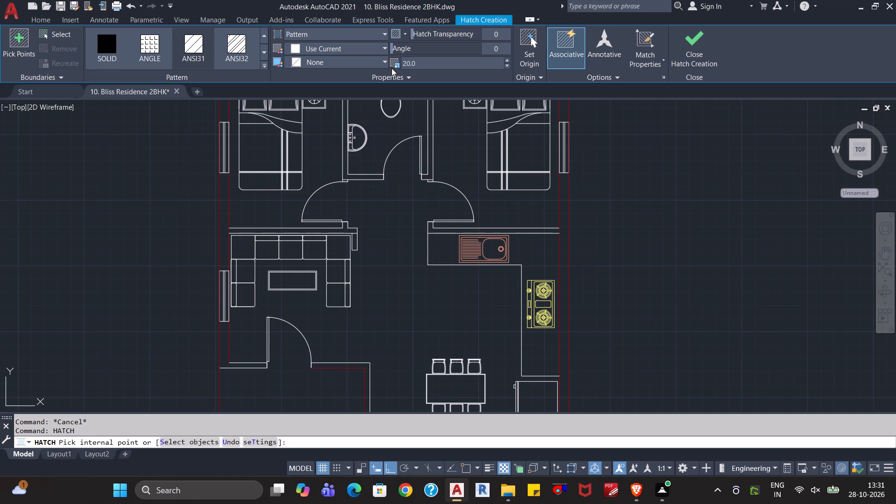
pyautogui.click(378, 45)
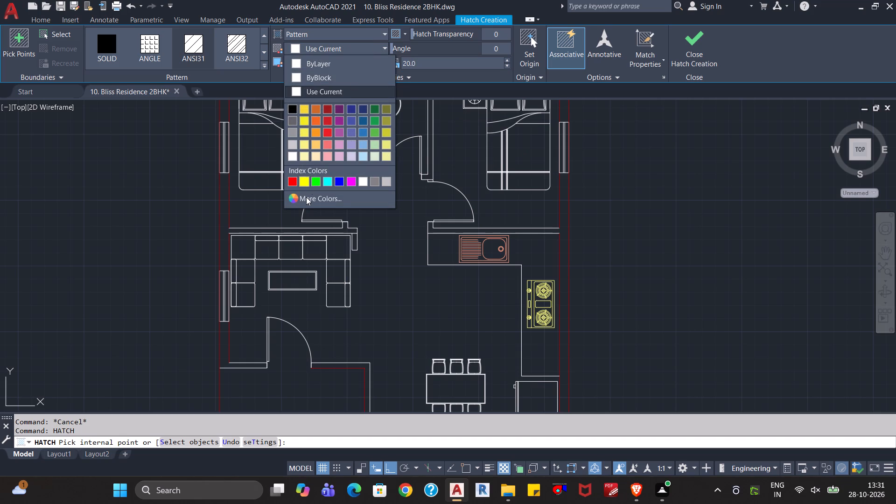
pyautogui.click(306, 200)
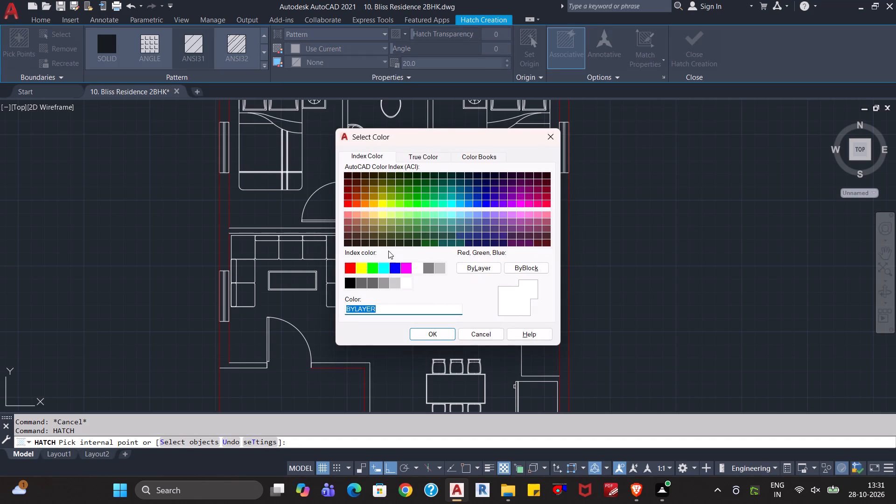
pyautogui.click(366, 217)
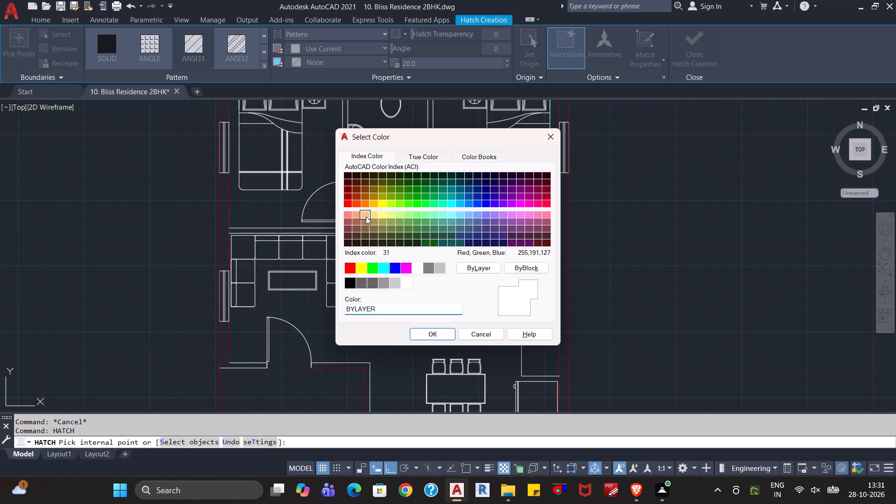
pyautogui.moveTo(373, 308); pyautogui.dragTo(360, 307)
pyautogui.press('BackSpace')
pyautogui.press('BackSpace')
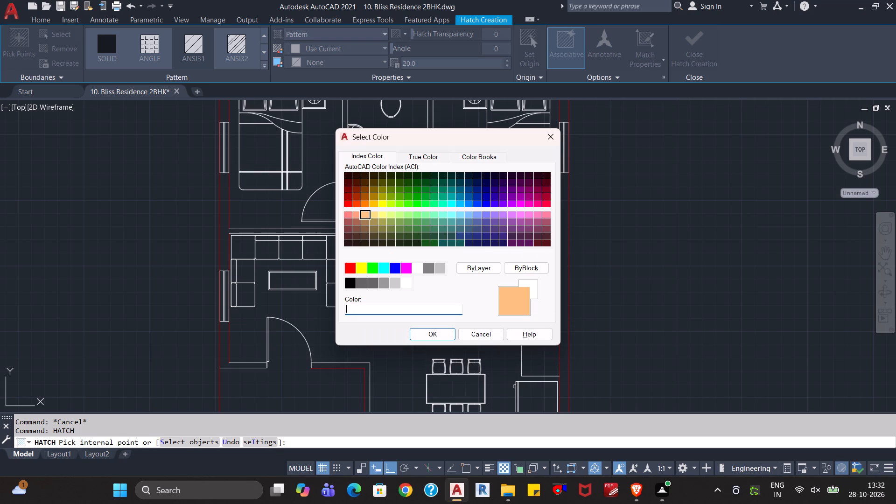
pyautogui.write('25')
pyautogui.press('Return')
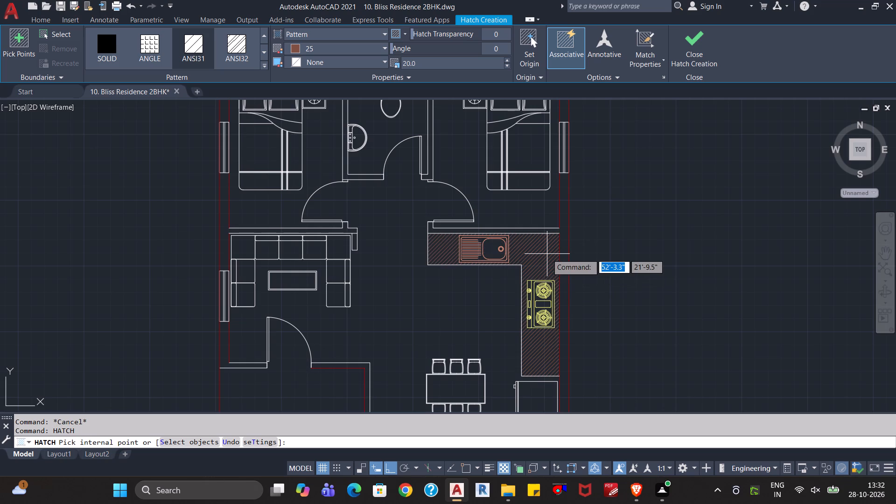
pyautogui.click(547, 254)
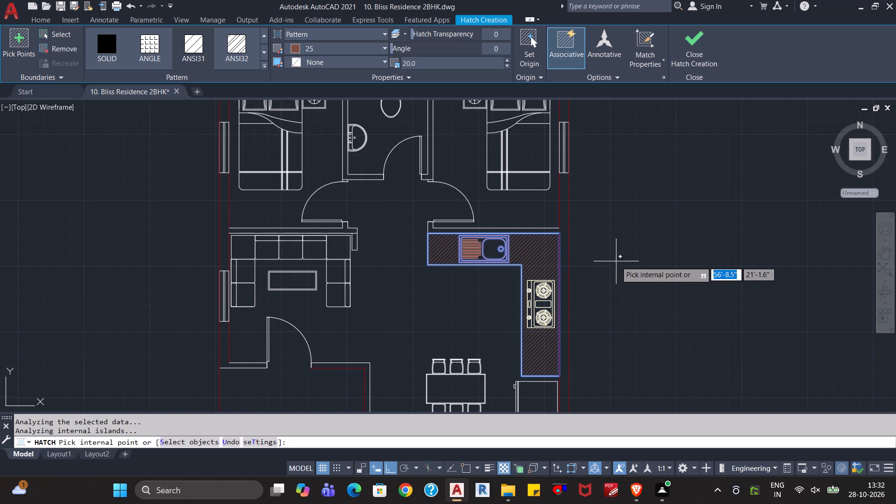
pyautogui.click(695, 49)
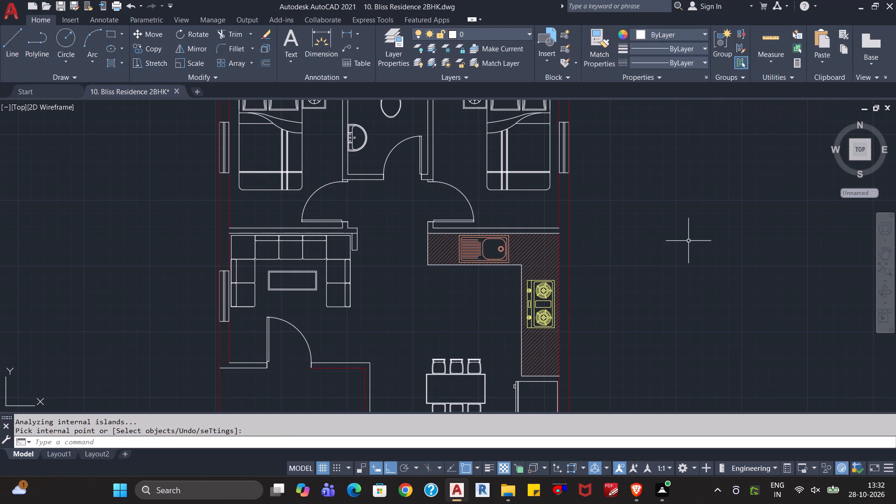
pyautogui.press('Escape')
pyautogui.press('Escape')
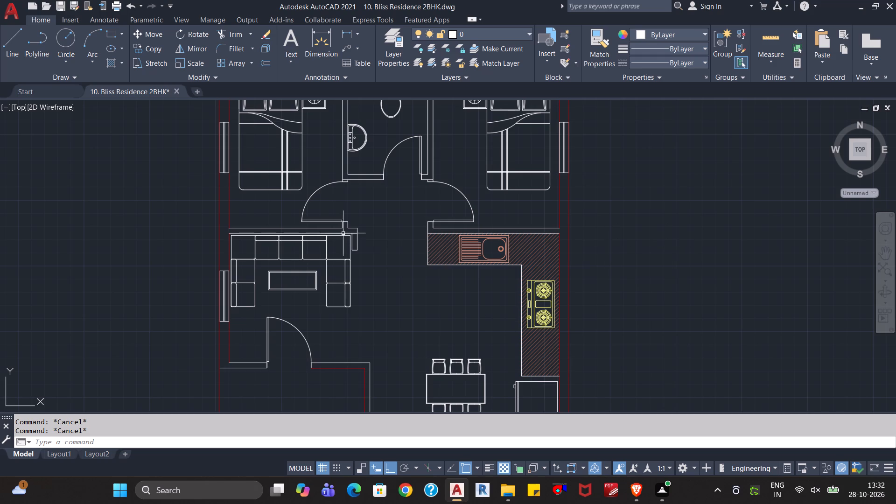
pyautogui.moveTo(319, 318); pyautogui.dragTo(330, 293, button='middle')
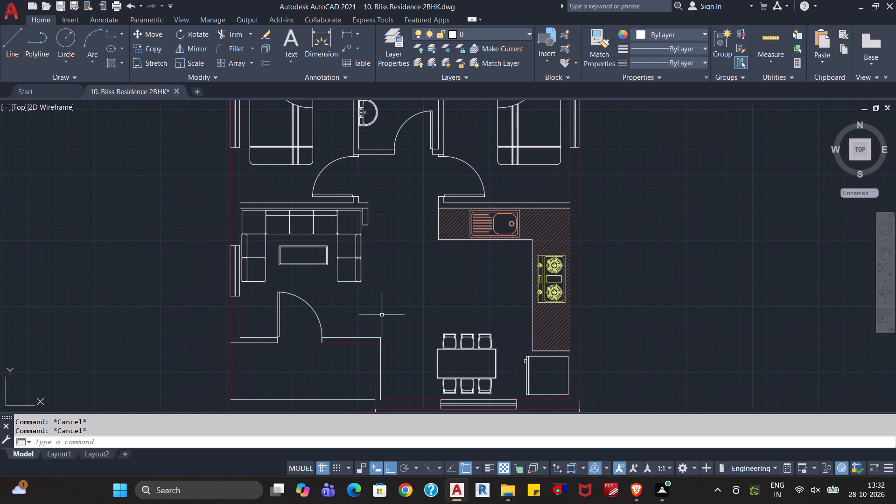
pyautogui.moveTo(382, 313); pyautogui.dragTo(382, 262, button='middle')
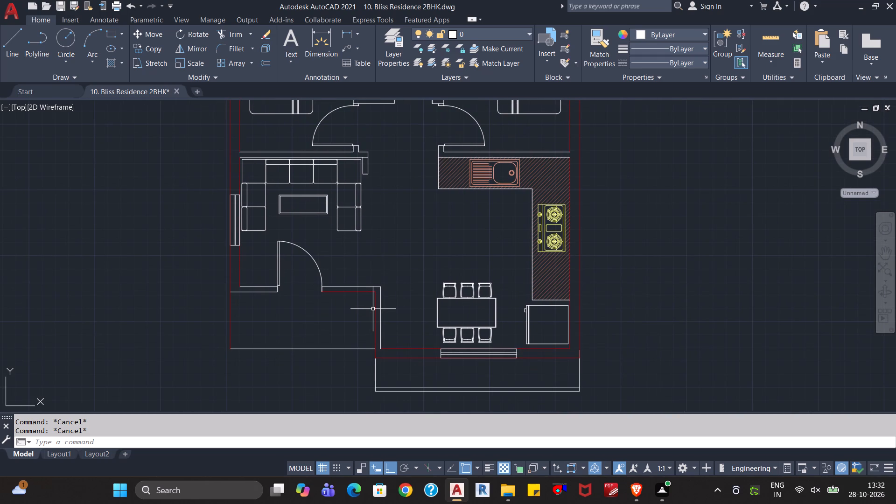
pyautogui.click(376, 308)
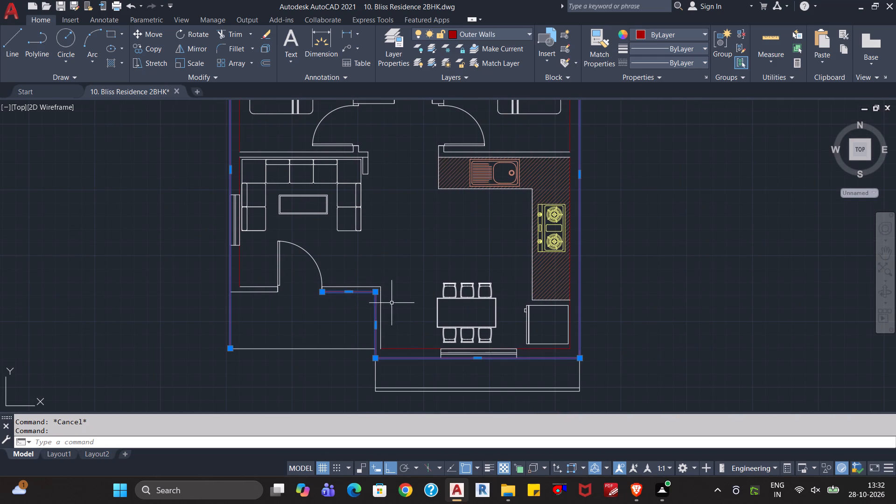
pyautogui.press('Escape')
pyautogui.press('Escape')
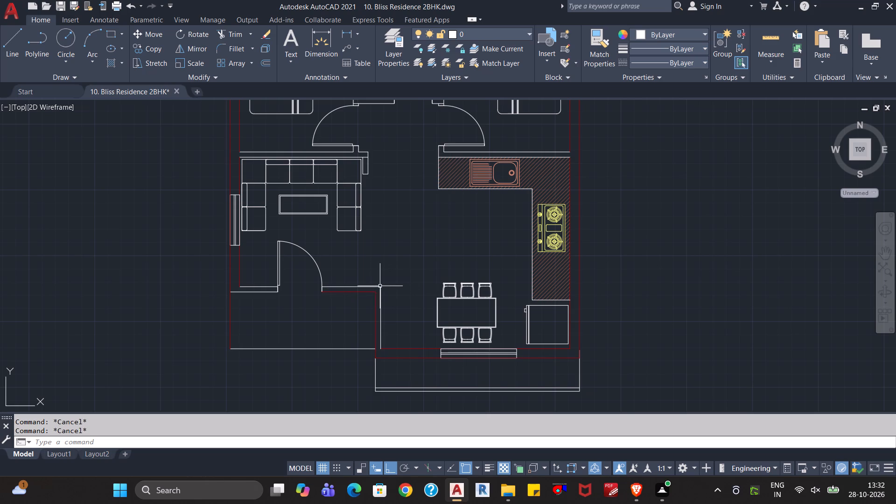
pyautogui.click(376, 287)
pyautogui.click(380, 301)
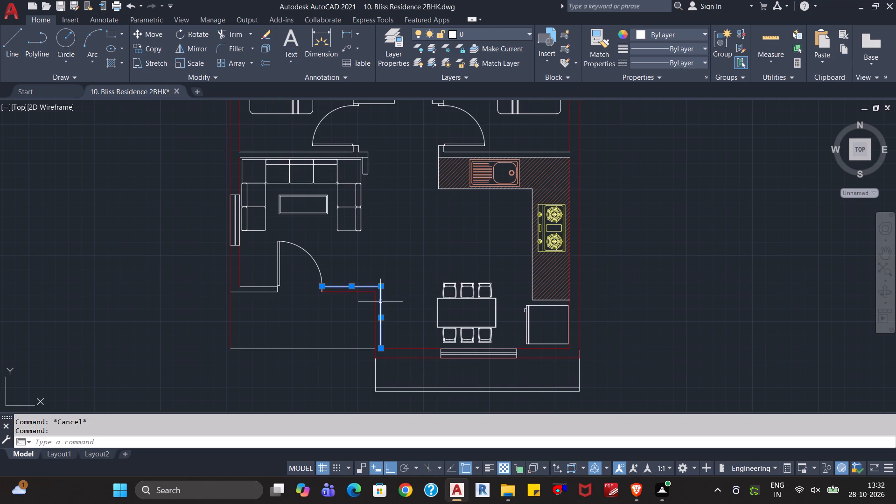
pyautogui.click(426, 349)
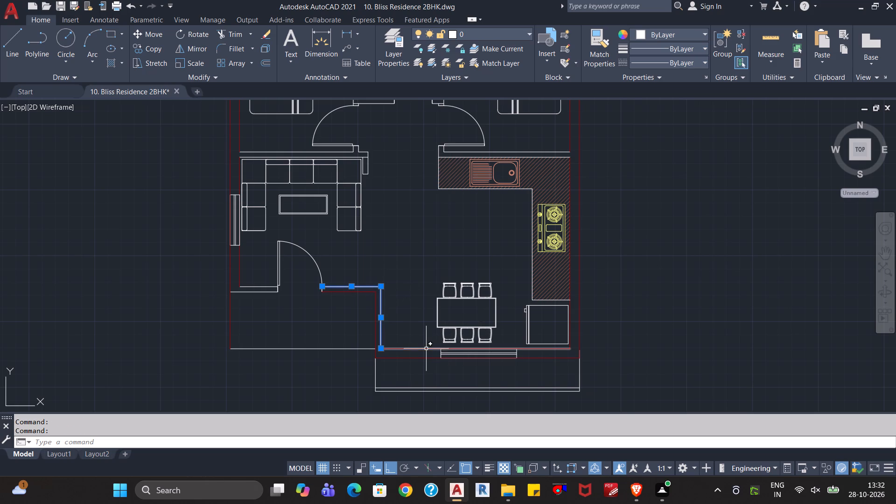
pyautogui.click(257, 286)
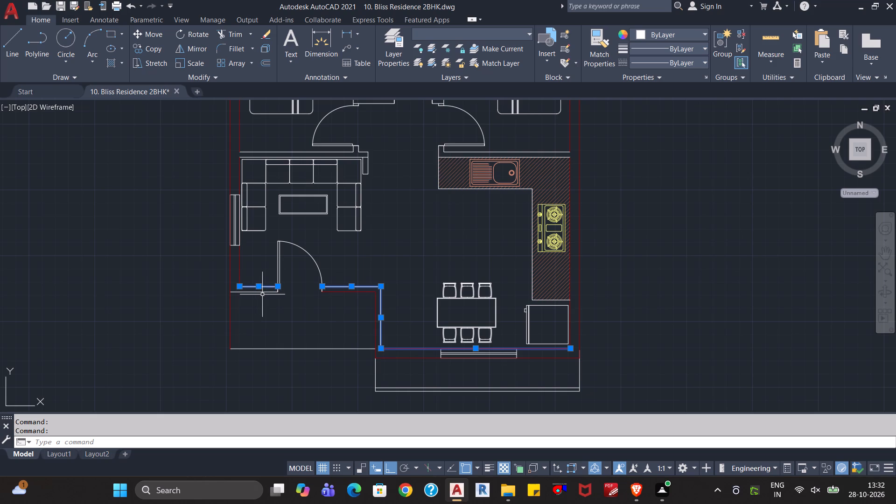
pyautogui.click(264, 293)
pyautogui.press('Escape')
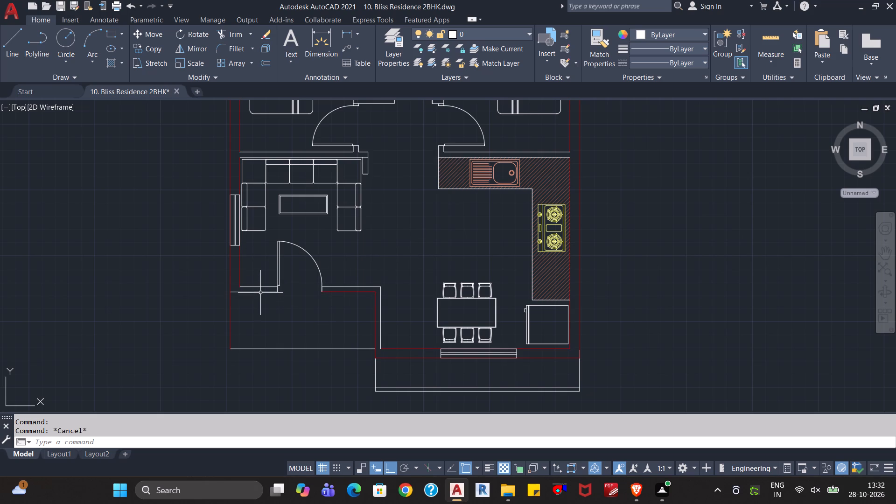
# Assign the short outer face line of the wall between the exterior wall and the entrance door to the Outer Walls layer.
pyautogui.click(260, 293)
pyautogui.click(517, 37)
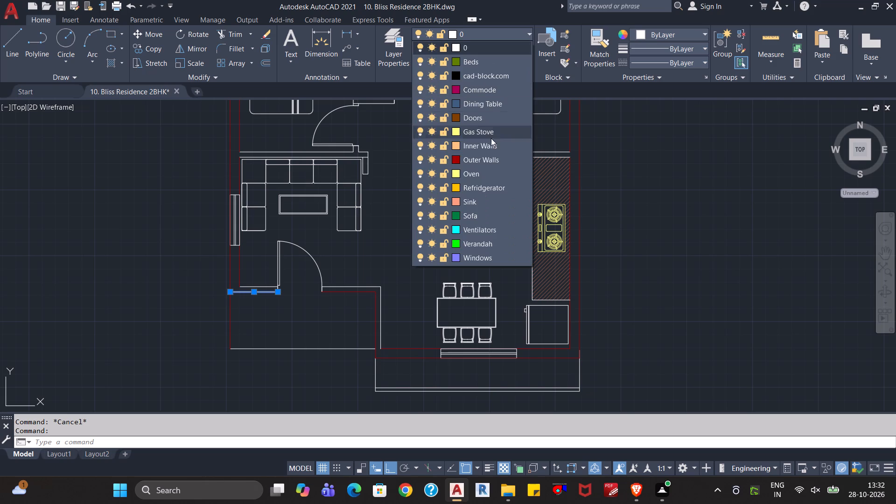
pyautogui.click(468, 160)
pyautogui.press('Escape')
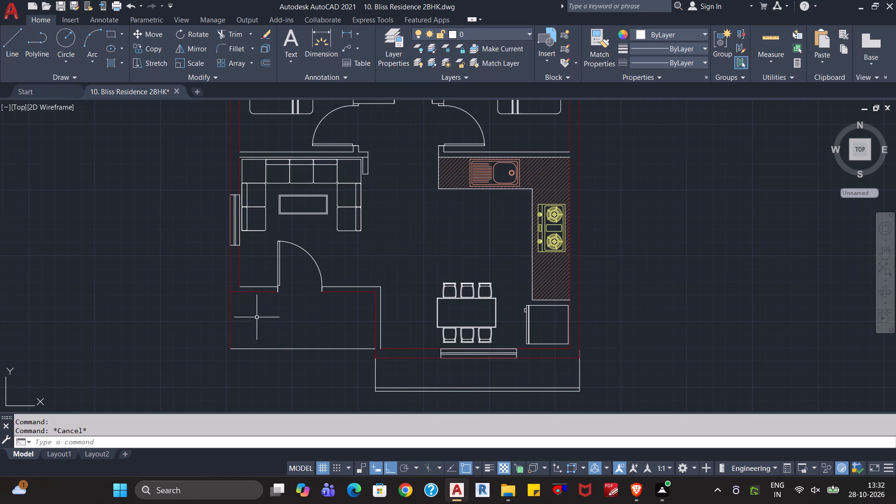
# Select the room-side wall lines on both sides of the entrance door, the adjoining return wall line and the dining wall's inner face line.
pyautogui.click(262, 286)
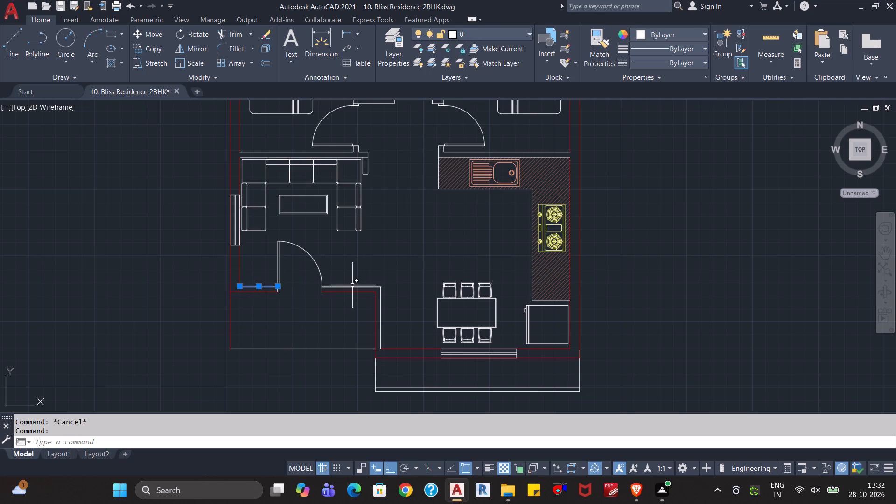
pyautogui.click(352, 286)
pyautogui.click(382, 299)
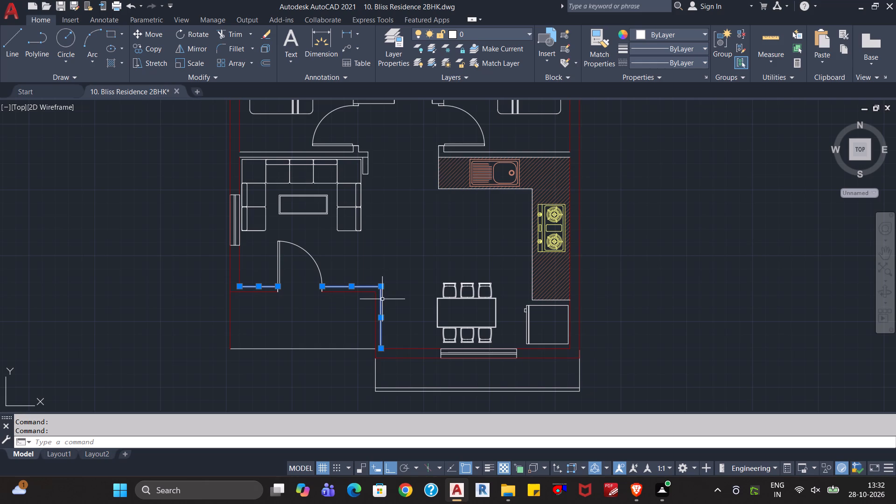
pyautogui.click(415, 347)
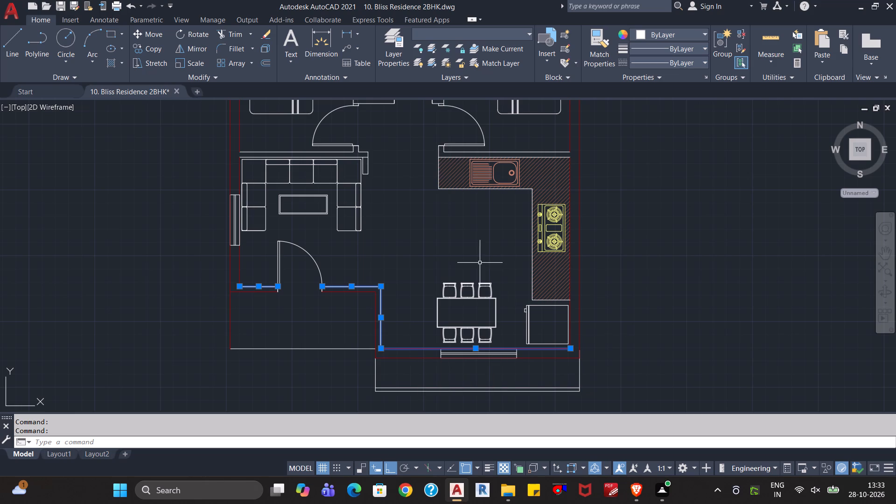
# Add the partition wall lines between the kitchen and the east bedroom to the selection, including the door-jamb lines but not the door.
pyautogui.moveTo(476, 259); pyautogui.dragTo(473, 351, button='middle')
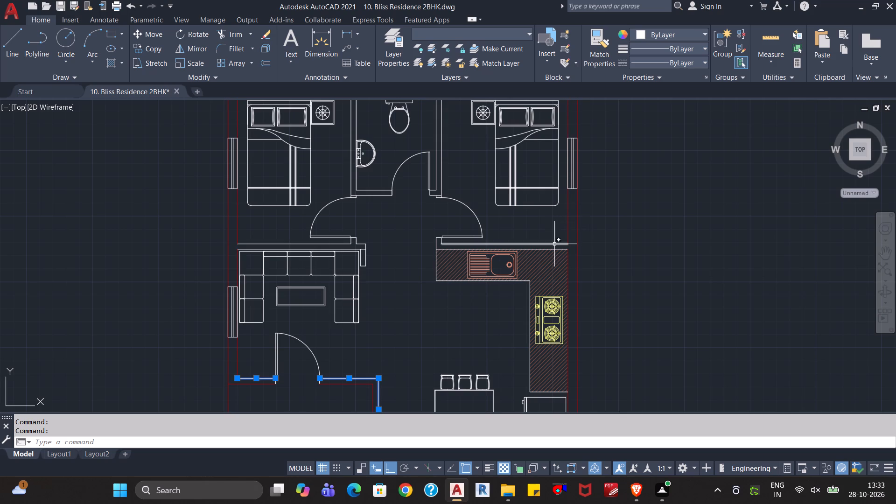
pyautogui.click(554, 244)
pyautogui.click(558, 250)
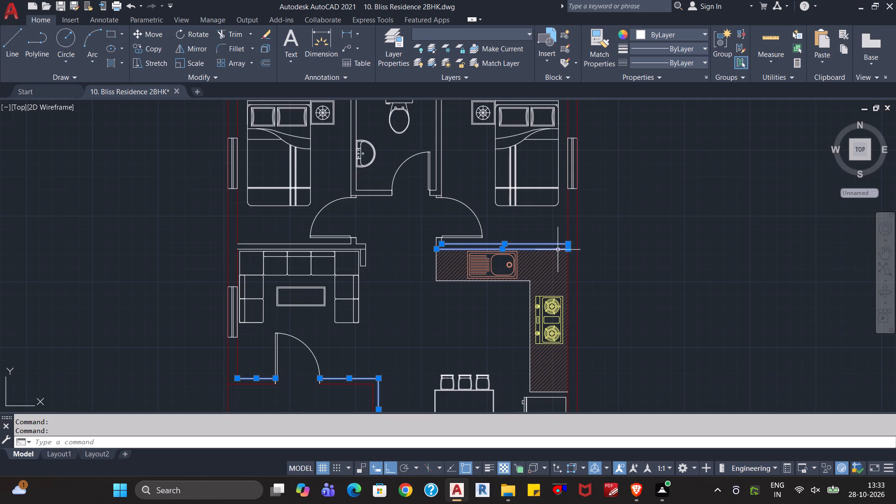
pyautogui.scroll(5, 435, 285)
pyautogui.moveTo(413, 249); pyautogui.dragTo(463, 440, button='middle')
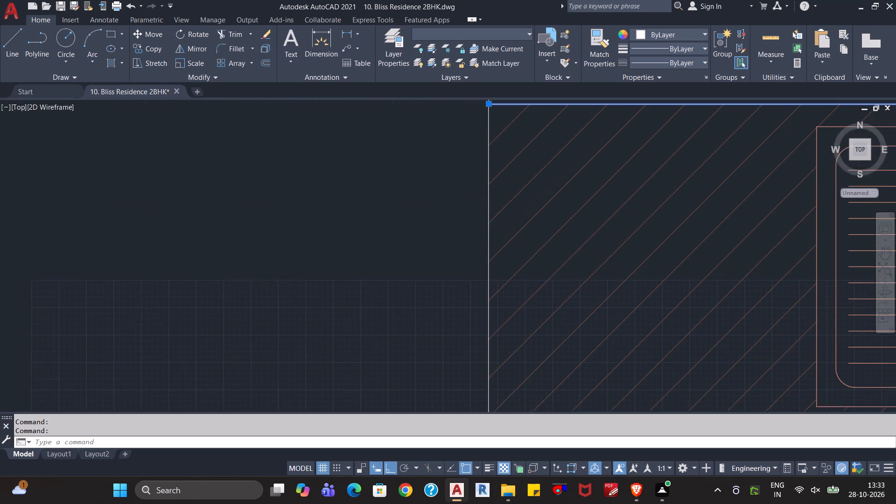
pyautogui.moveTo(463, 440); pyautogui.dragTo(465, 447, button='middle')
pyautogui.scroll(-2, 408, 241)
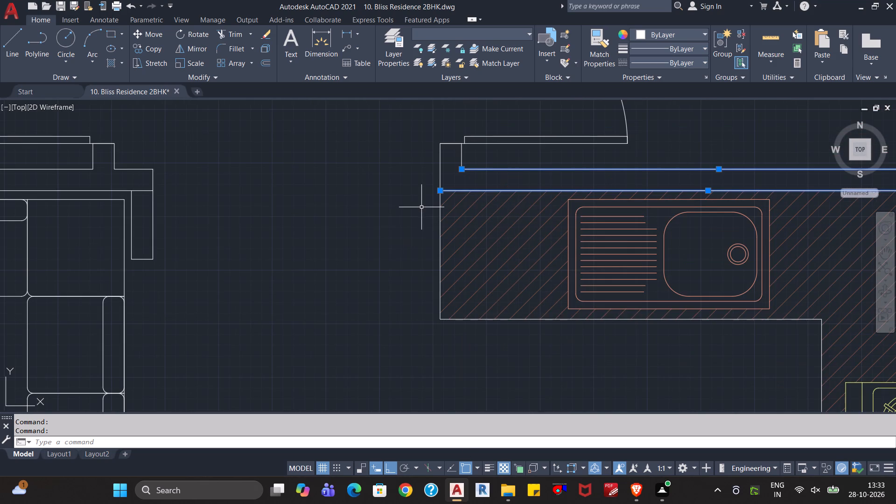
pyautogui.click(441, 163)
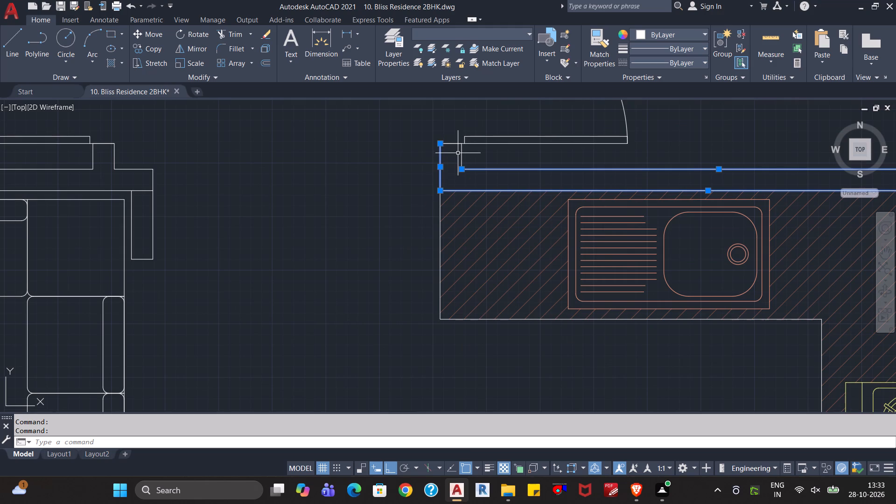
pyautogui.click(462, 154)
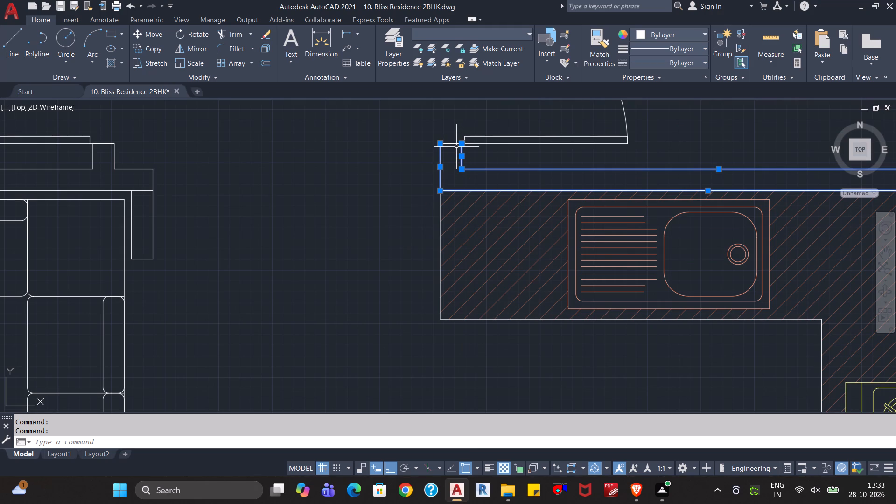
pyautogui.click(455, 145)
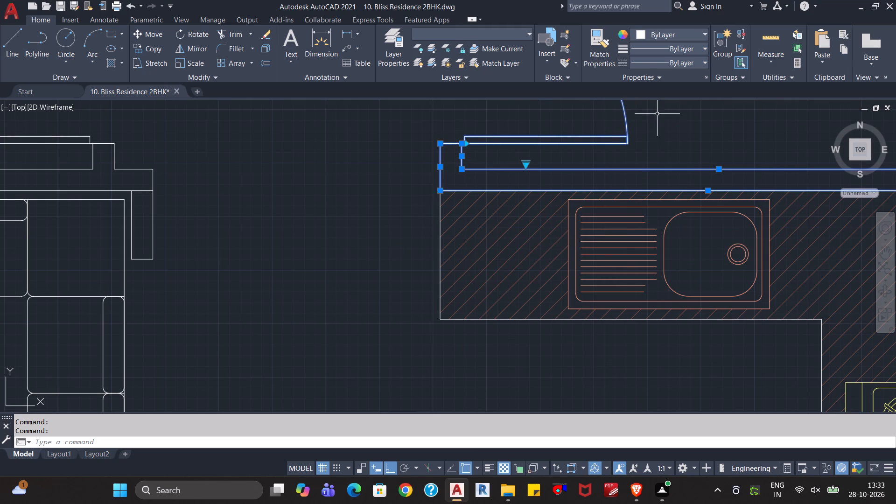
pyautogui.keyDown('shift'); pyautogui.moveTo(658, 114); pyautogui.dragTo(653, 114); pyautogui.keyUp('shift')
pyautogui.keyDown('shift'); pyautogui.moveTo(580, 140); pyautogui.dragTo(580, 146); pyautogui.keyUp('shift')
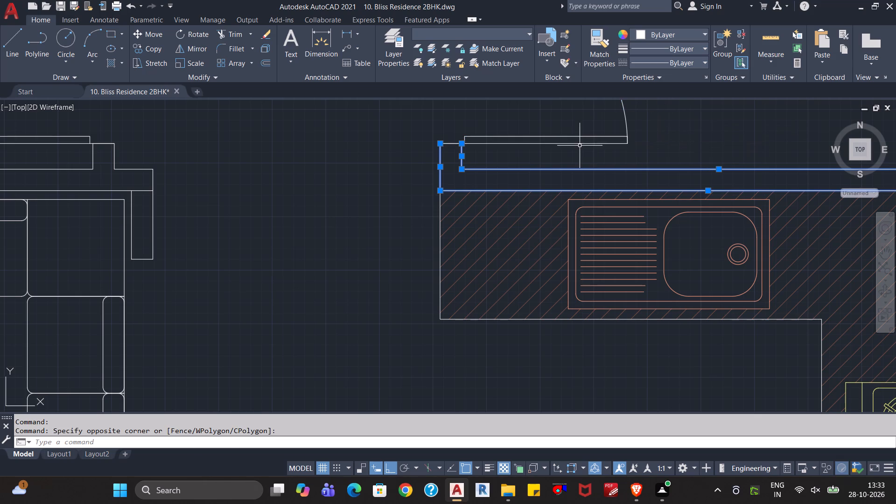
# Add the partition wall lines between the living room and west bedroom to the selection, including the door jamb and the short wall beside the sofa.
pyautogui.moveTo(319, 251); pyautogui.dragTo(509, 297, button='middle')
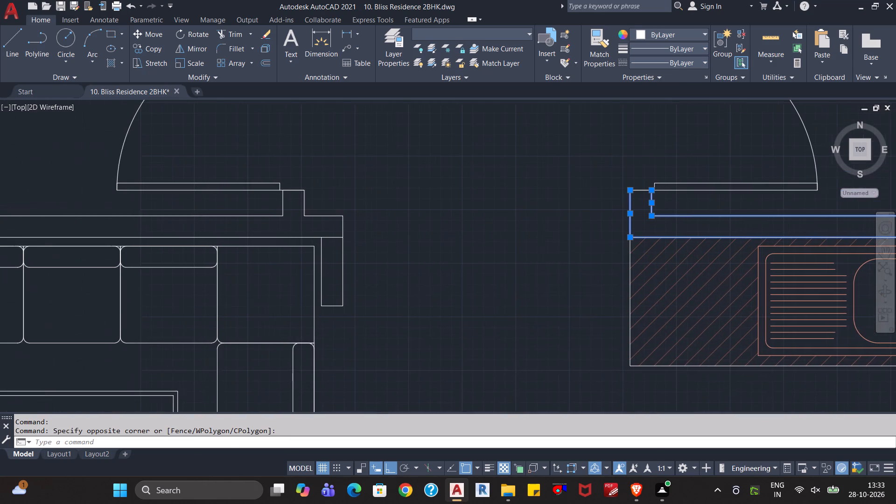
pyautogui.scroll(-1, 496, 305)
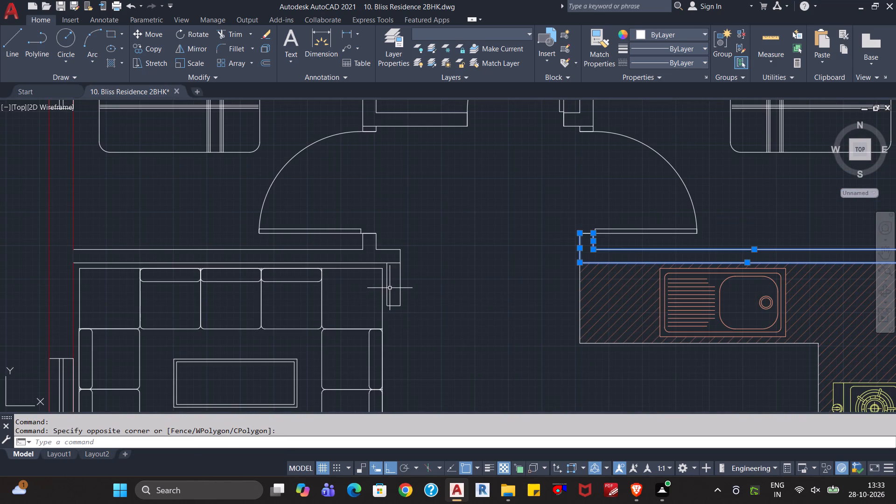
pyautogui.click(378, 263)
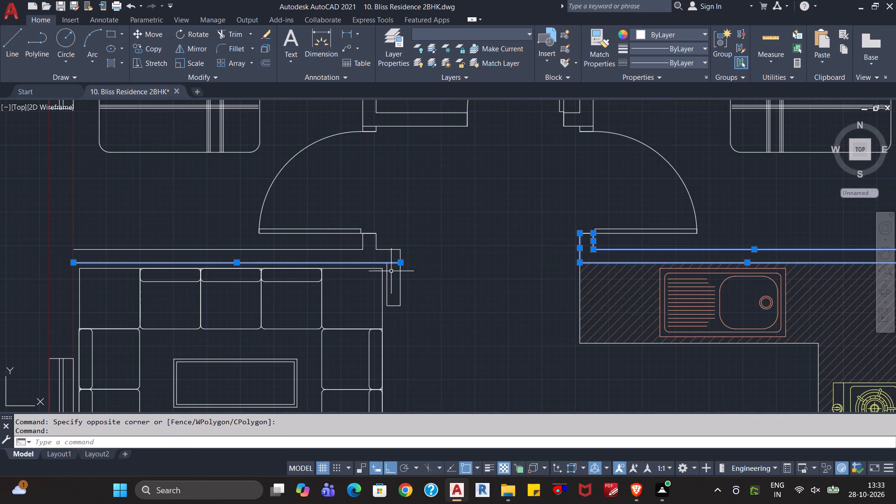
pyautogui.click(386, 273)
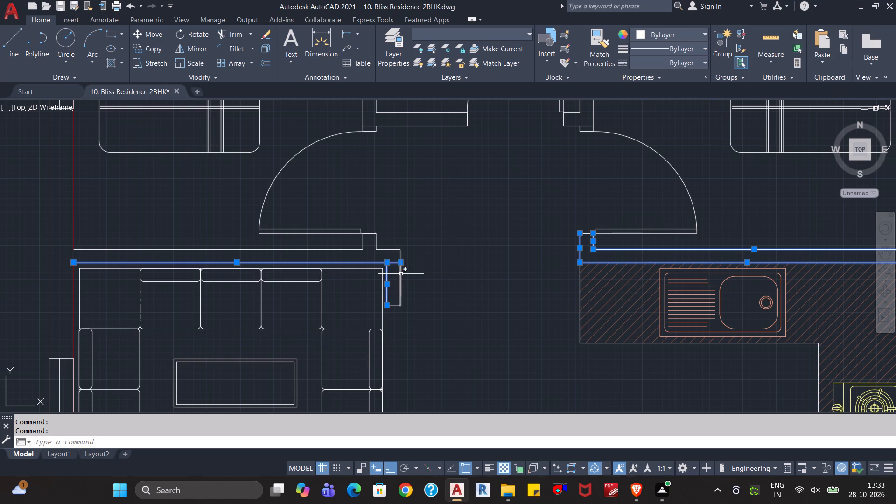
pyautogui.click(400, 274)
pyautogui.click(396, 305)
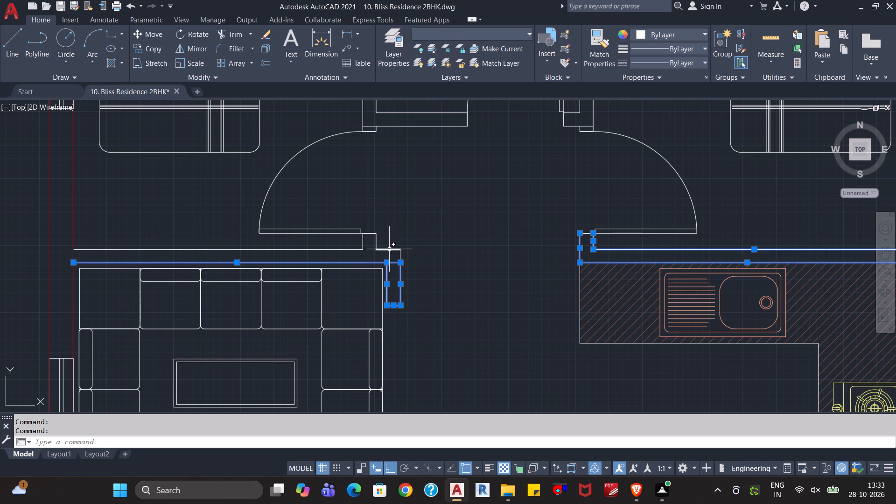
pyautogui.click(389, 249)
pyautogui.click(376, 239)
pyautogui.click(363, 244)
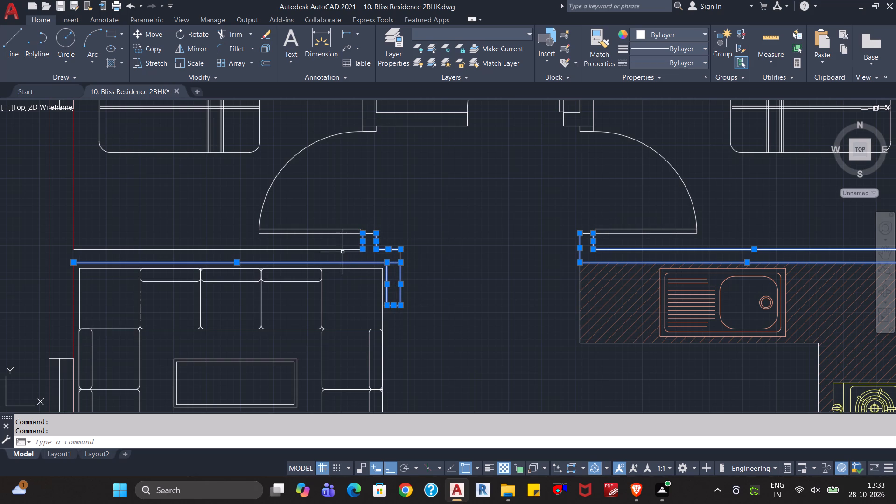
pyautogui.click(341, 248)
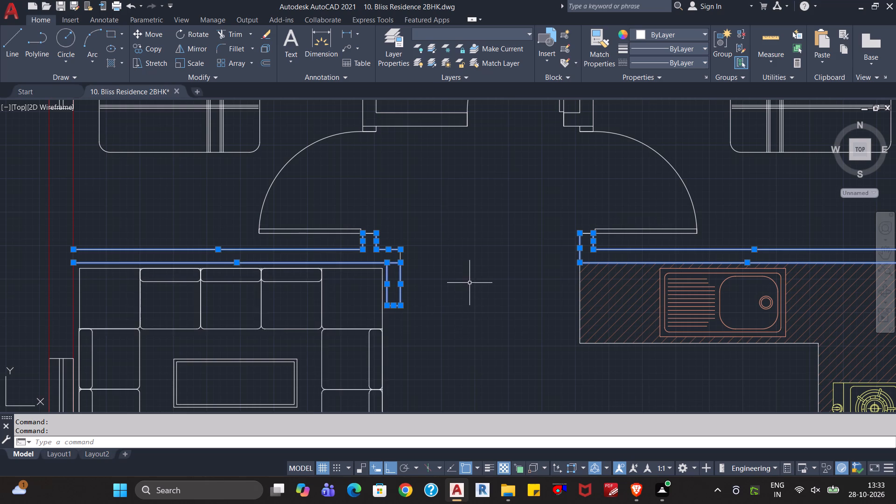
# Add both face lines of the two long walls separating the bathroom from the bedrooms to the selection.
pyautogui.scroll(-1, 469, 283)
pyautogui.moveTo(470, 260); pyautogui.dragTo(446, 410, button='middle')
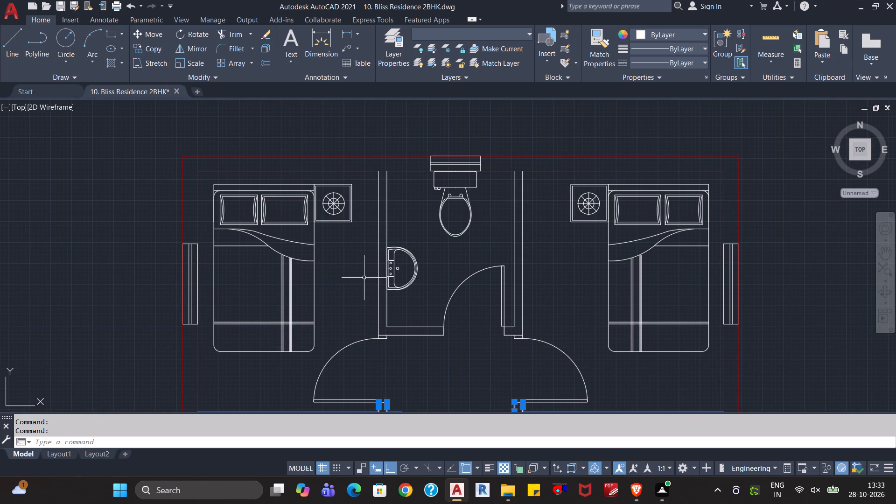
pyautogui.click(377, 257)
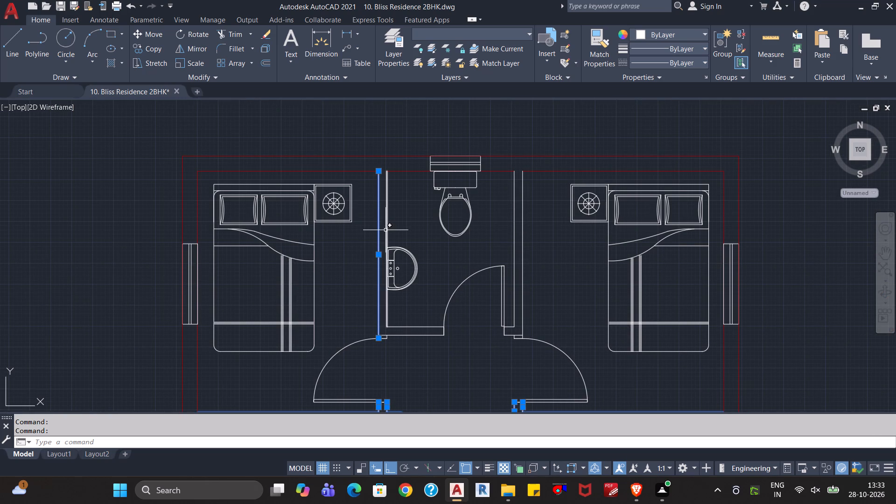
pyautogui.click(385, 230)
pyautogui.click(511, 218)
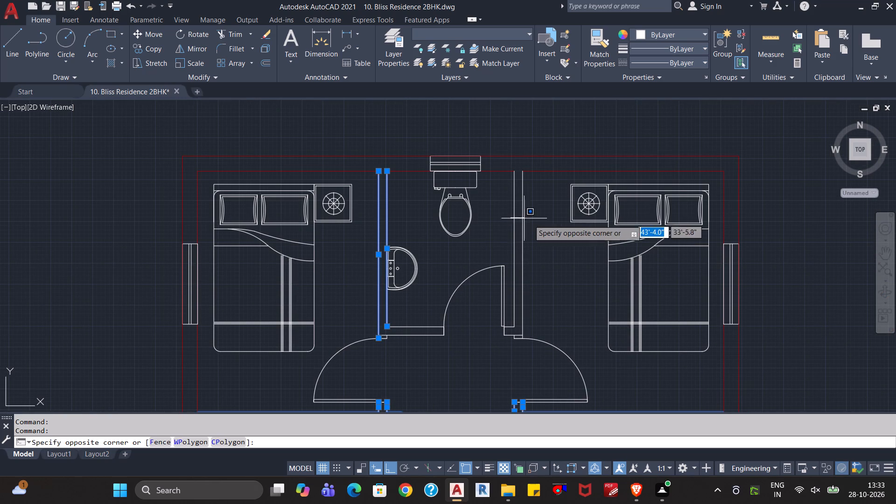
pyautogui.click(538, 231)
pyautogui.click(538, 234)
pyautogui.click(508, 255)
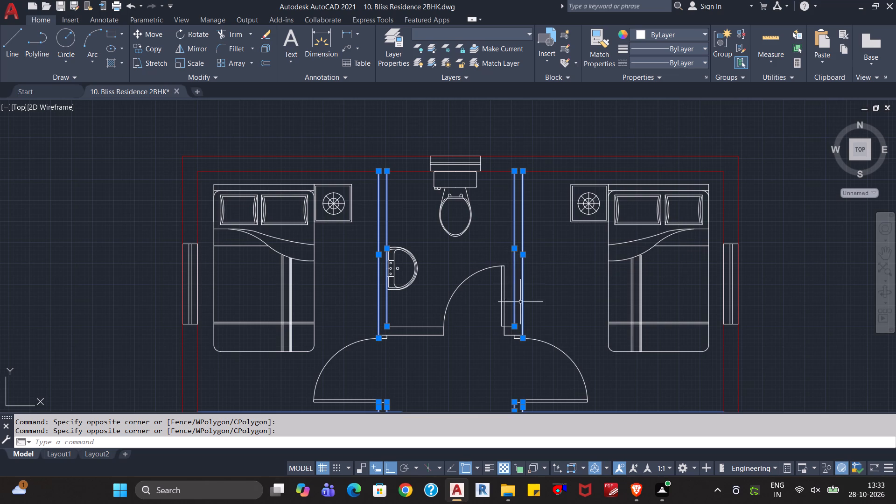
# Add the bathroom's front wall lines on both sides of its door to the selection, plus the short west bedroom door-jamb line.
pyautogui.scroll(4, 522, 320)
pyautogui.scroll(-2, 459, 343)
pyautogui.click(459, 343)
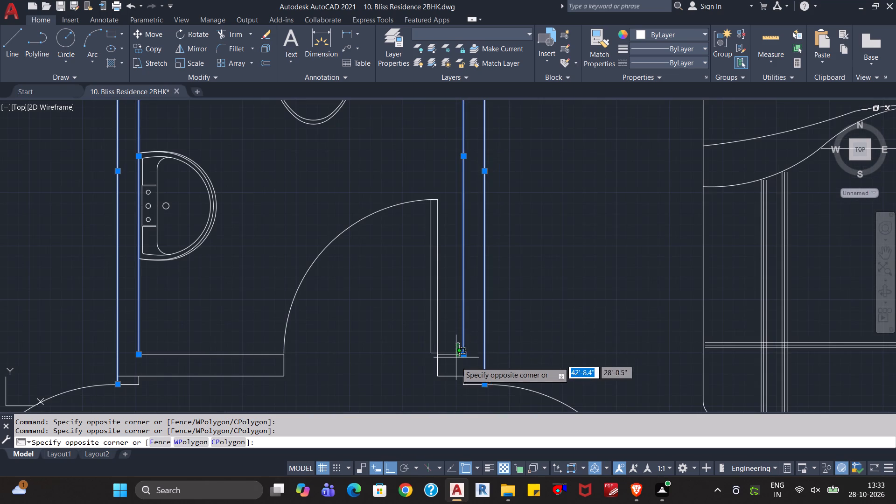
pyautogui.click(450, 388)
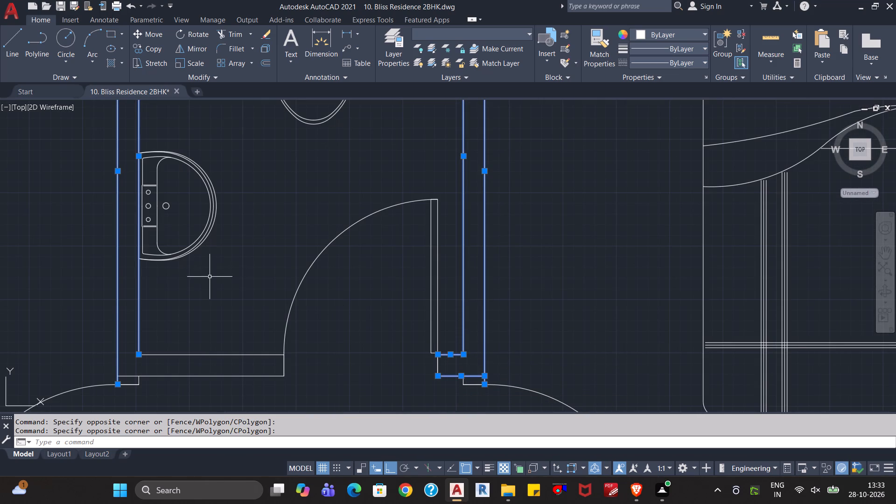
pyautogui.moveTo(218, 291); pyautogui.dragTo(358, 263, button='middle')
pyautogui.moveTo(315, 301); pyautogui.dragTo(315, 306)
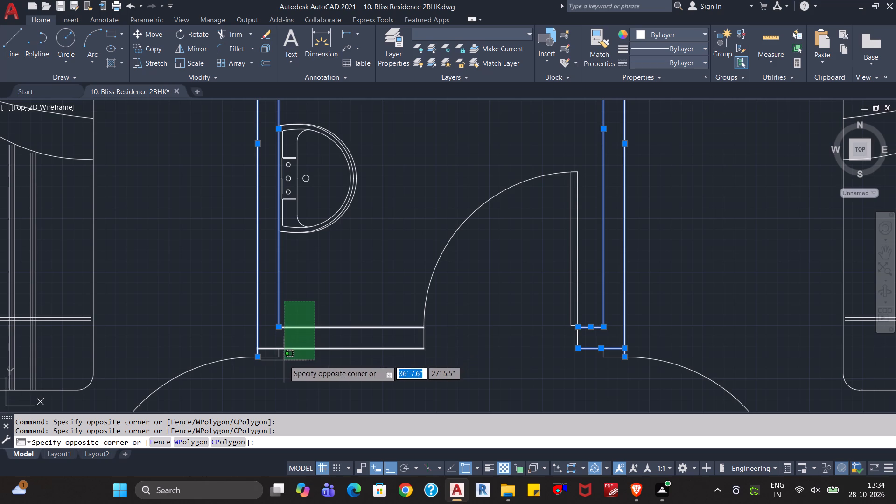
pyautogui.click(283, 360)
pyautogui.click(278, 353)
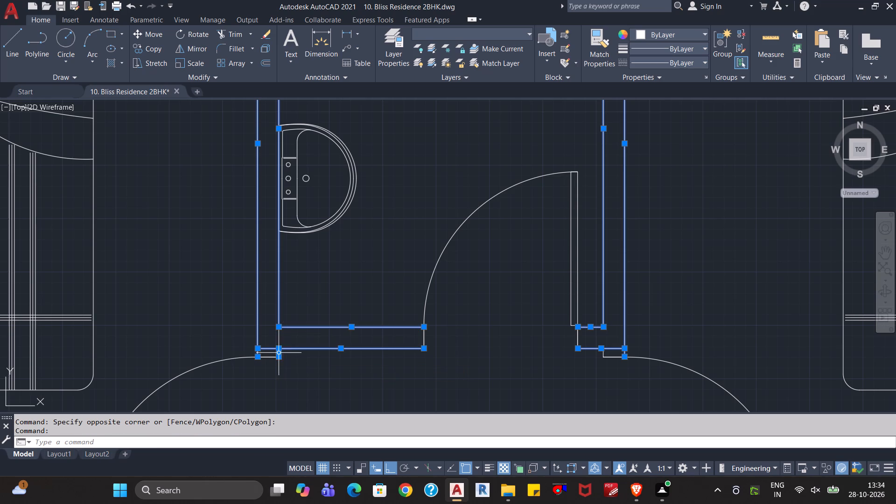
pyautogui.scroll(5, 263, 351)
pyautogui.scroll(-2, 263, 365)
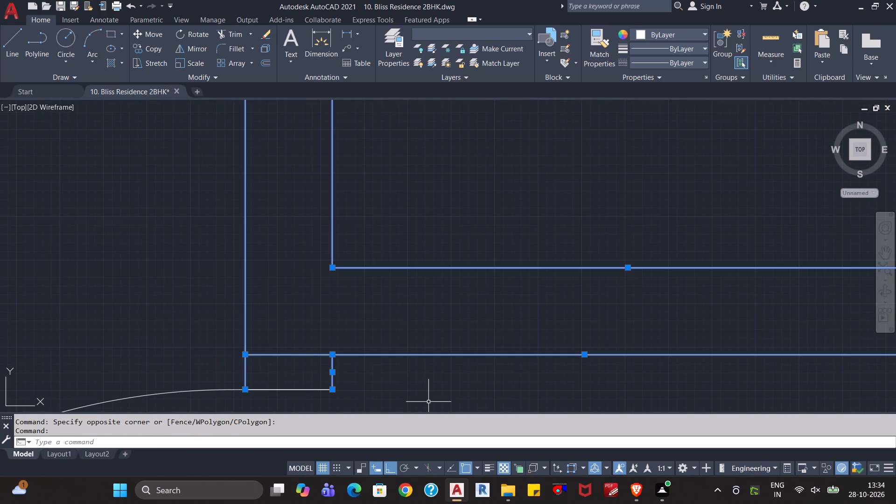
pyautogui.scroll(-1, 549, 436)
pyautogui.scroll(-3, 672, 329)
# Add the short door-jamb lines between the bathroom wall corner and the east bedroom door to the selection, leaving the door out.
pyautogui.moveTo(784, 350); pyautogui.dragTo(782, 350, button='middle')
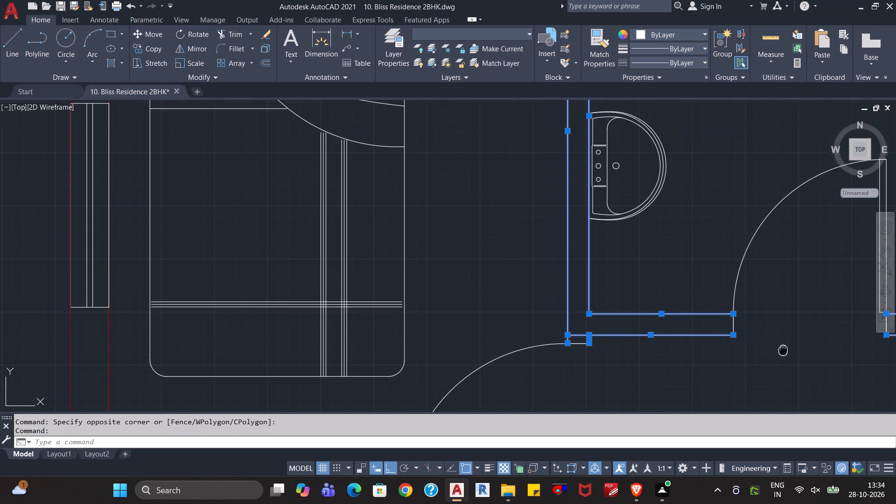
pyautogui.moveTo(782, 350); pyautogui.dragTo(227, 352, button='middle')
pyautogui.scroll(5, 354, 347)
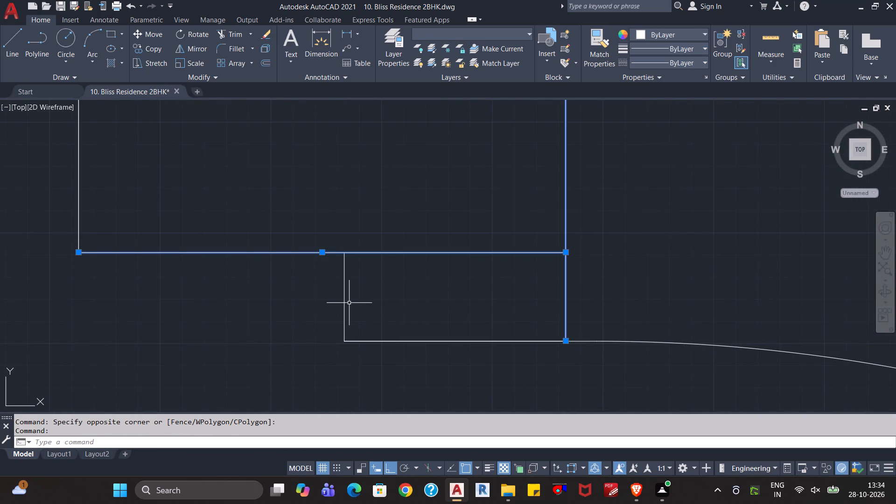
pyautogui.click(343, 304)
pyautogui.scroll(5, 505, 338)
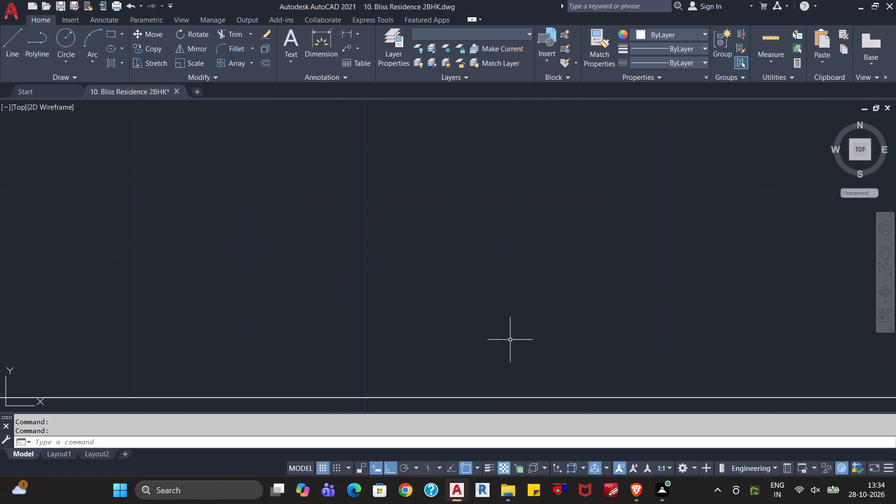
pyautogui.click(518, 395)
pyautogui.click(514, 399)
pyautogui.scroll(-5, 551, 346)
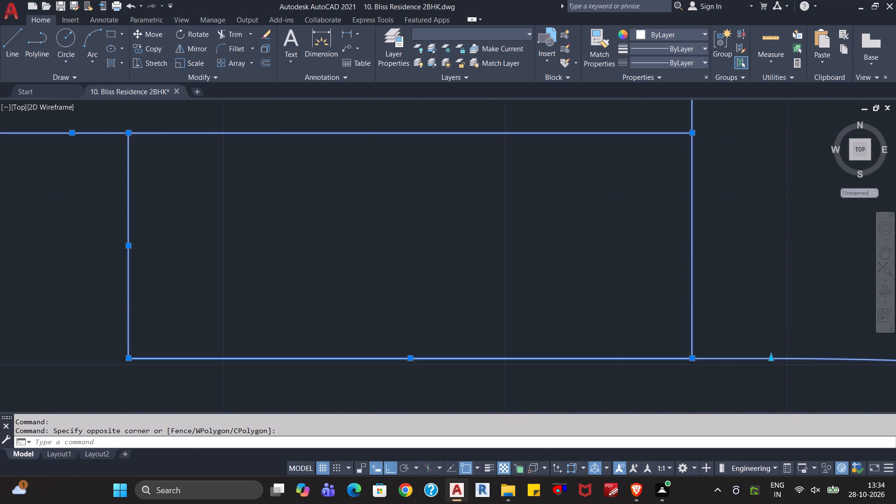
pyautogui.scroll(-4, 551, 346)
pyautogui.keyDown('shift'); pyautogui.click(662, 319); pyautogui.keyUp('shift')
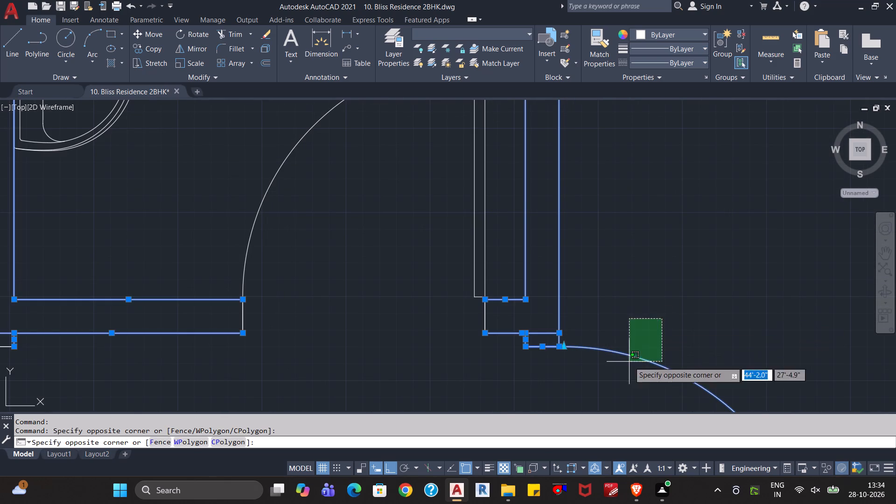
pyautogui.keyDown('shift'); pyautogui.click(609, 393); pyautogui.keyUp('shift')
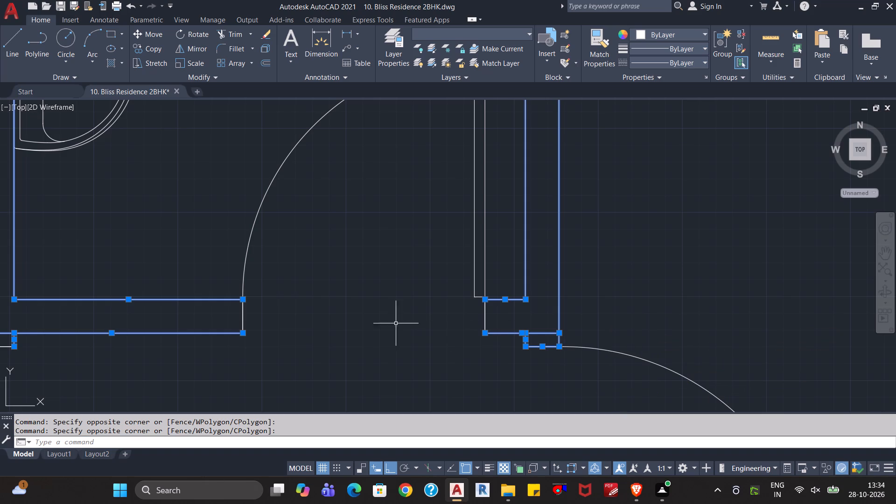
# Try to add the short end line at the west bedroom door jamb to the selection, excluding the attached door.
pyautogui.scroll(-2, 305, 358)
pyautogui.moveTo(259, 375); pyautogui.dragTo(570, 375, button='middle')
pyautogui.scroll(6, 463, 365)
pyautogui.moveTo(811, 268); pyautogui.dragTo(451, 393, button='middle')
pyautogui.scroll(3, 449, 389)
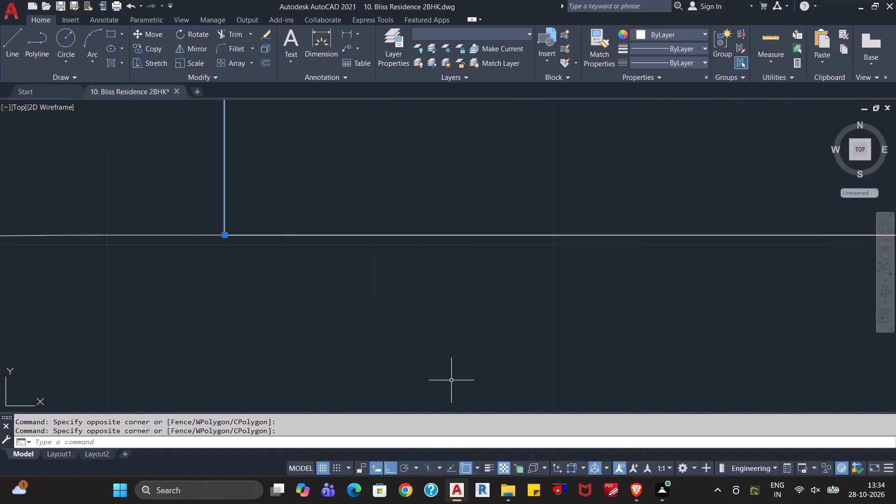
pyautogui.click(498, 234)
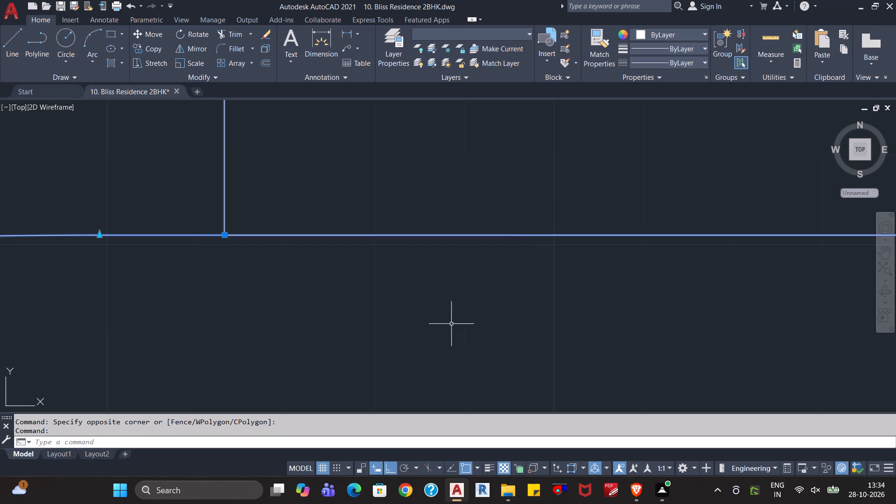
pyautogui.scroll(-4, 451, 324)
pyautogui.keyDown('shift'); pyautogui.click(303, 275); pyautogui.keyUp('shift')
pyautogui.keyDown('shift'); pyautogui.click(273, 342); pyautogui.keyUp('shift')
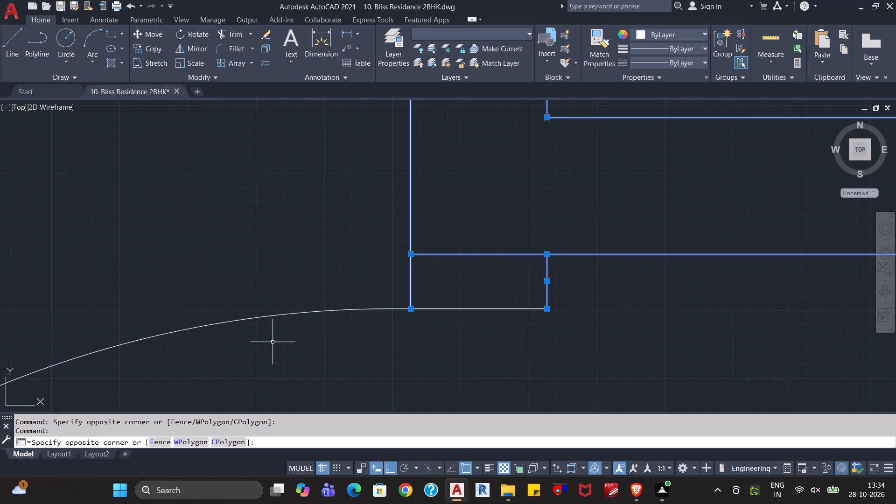
# Assign all the selected interior wall lines to the Inner Walls layer and clear the selection.
pyautogui.scroll(-6, 471, 330)
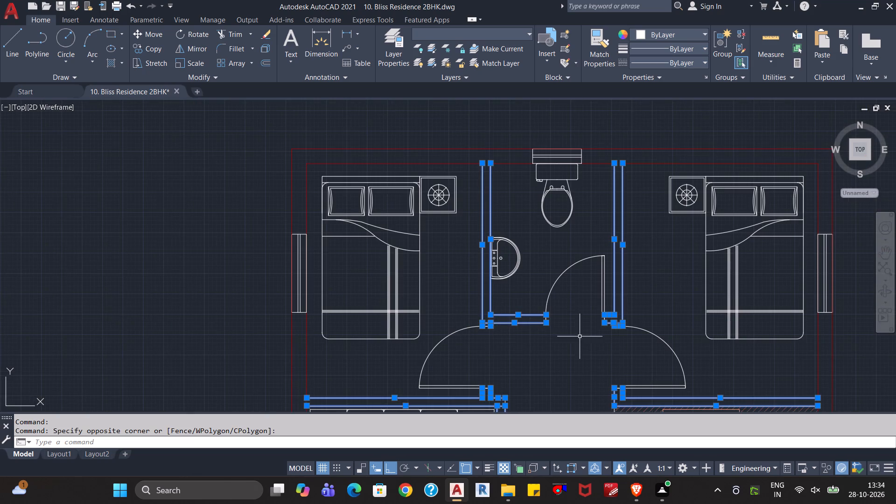
pyautogui.moveTo(589, 345); pyautogui.dragTo(445, 380, button='middle')
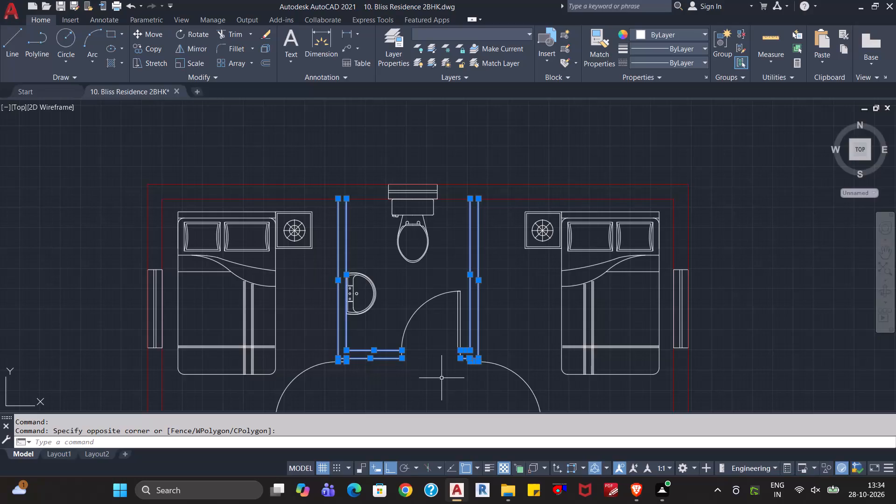
pyautogui.click(525, 35)
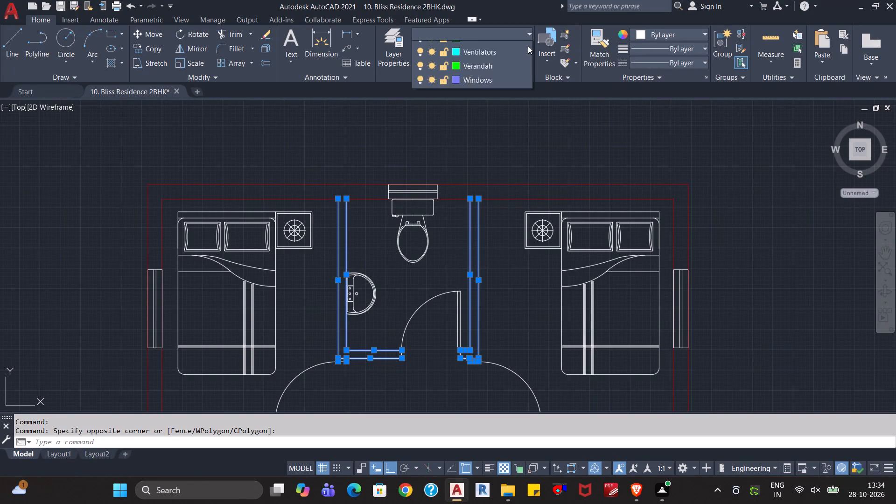
pyautogui.click(474, 143)
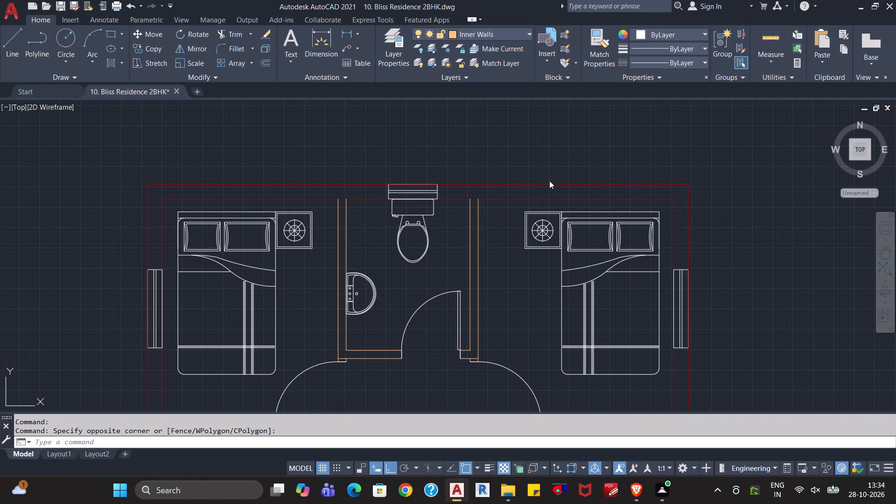
pyautogui.press('Escape')
# Assign the refrigerator beside the kitchen counter, including its small door handle, to the Refridgerator layer.
pyautogui.scroll(-3, 521, 292)
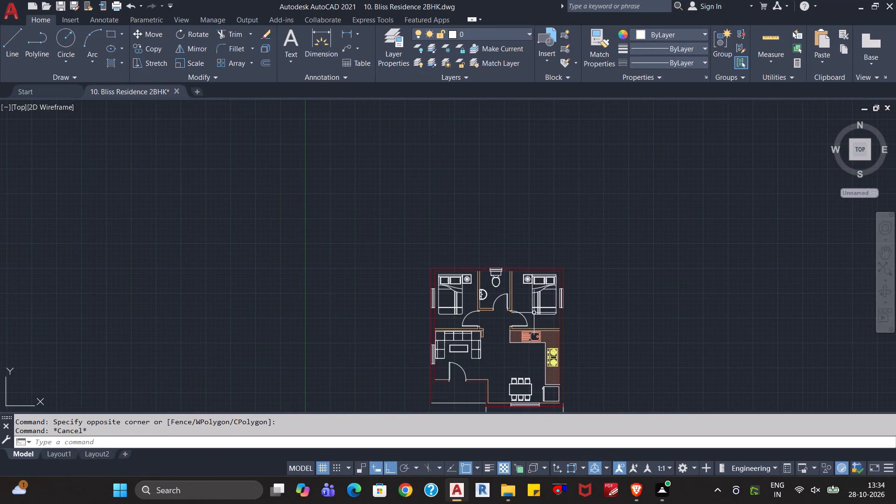
pyautogui.moveTo(506, 365); pyautogui.dragTo(496, 294, button='middle')
pyautogui.scroll(2, 495, 291)
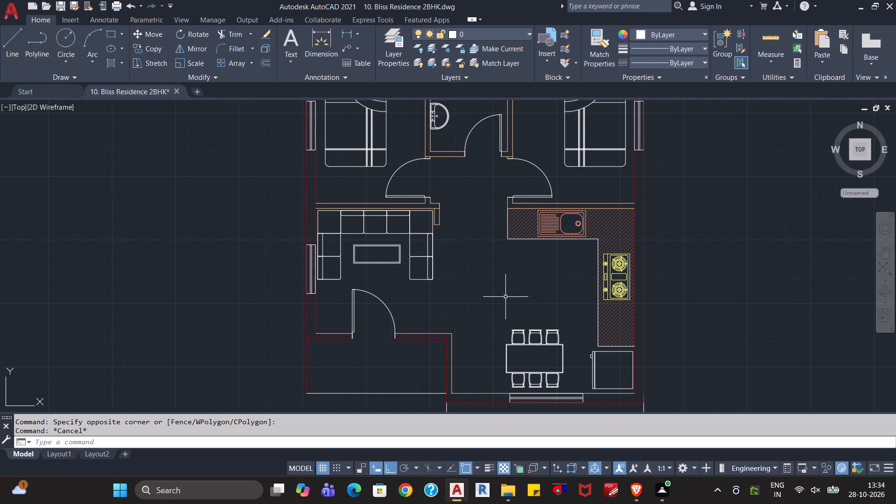
pyautogui.click(609, 364)
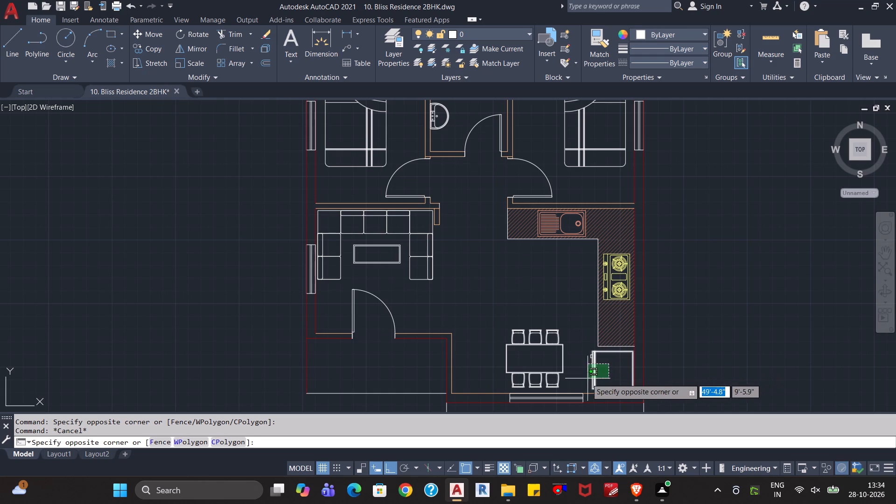
pyautogui.click(579, 380)
pyautogui.scroll(5, 595, 368)
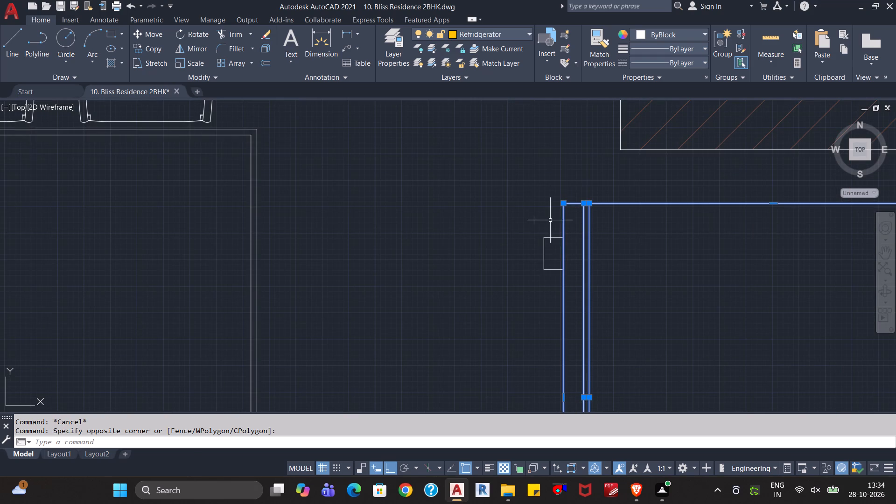
pyautogui.click(550, 220)
pyautogui.click(536, 275)
pyautogui.click(523, 34)
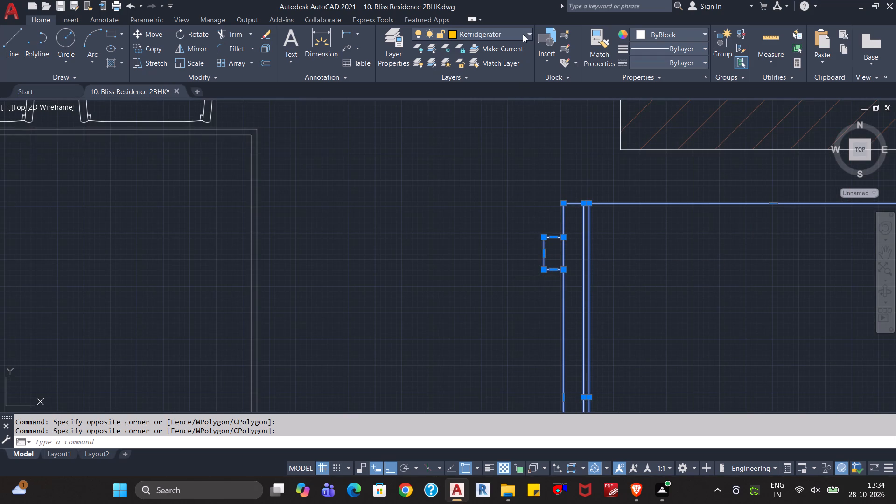
pyautogui.click(481, 188)
pyautogui.scroll(-3, 517, 228)
pyautogui.press('Escape')
# Delete the unneeded Oven layer from the drawing's layer list.
pyautogui.scroll(-2, 496, 223)
pyautogui.scroll(1, 498, 203)
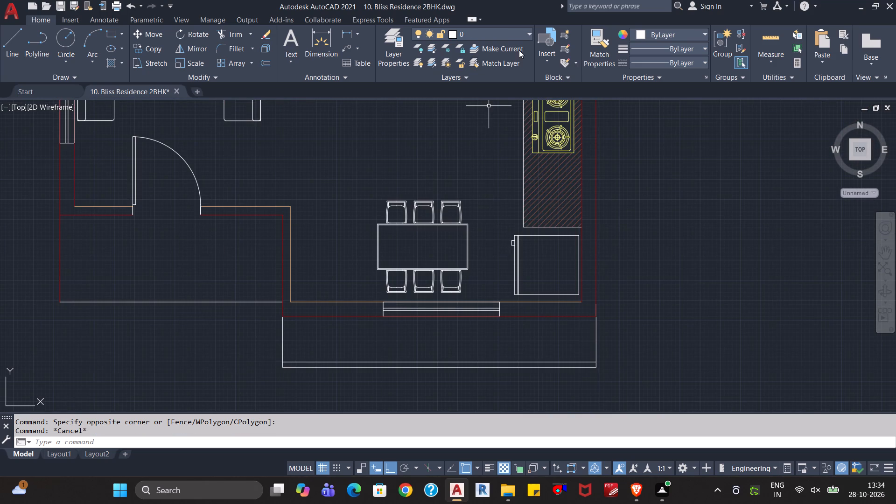
pyautogui.click(394, 43)
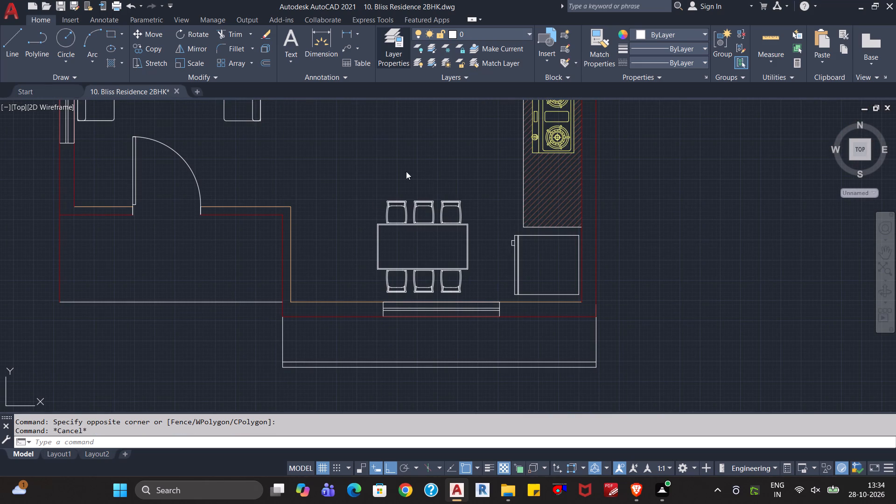
pyautogui.scroll(-3, 222, 164)
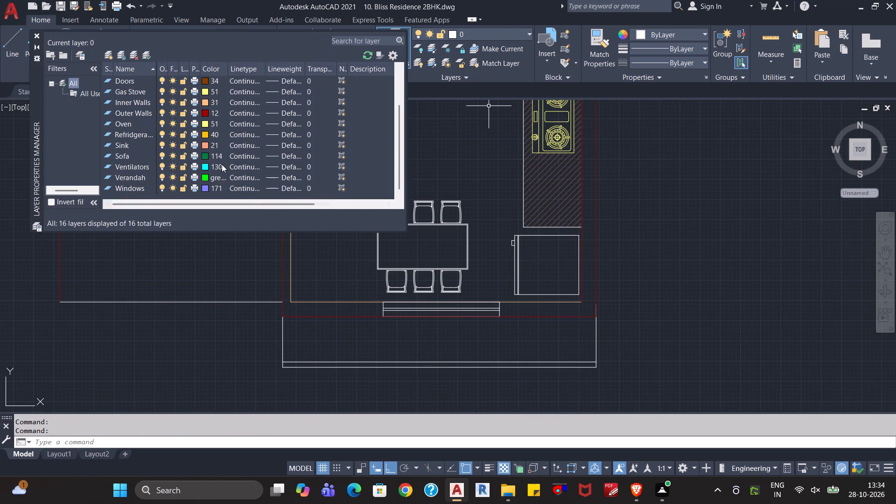
pyautogui.click(129, 123)
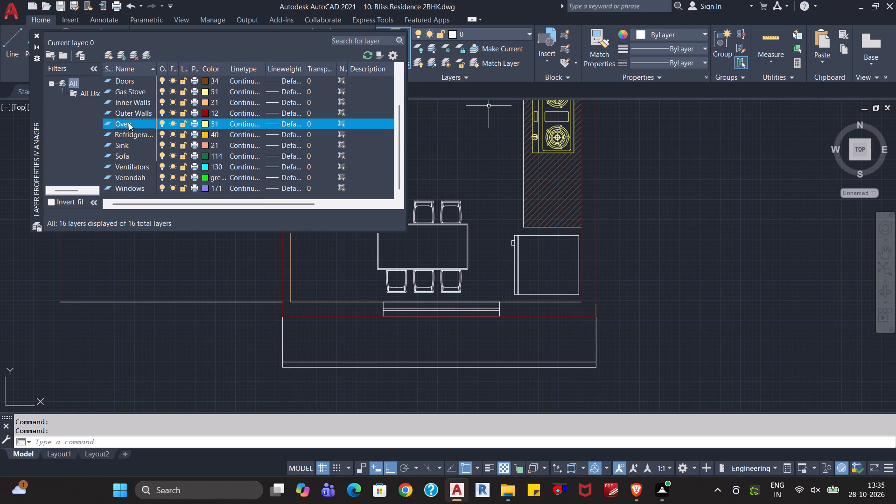
pyautogui.click(132, 55)
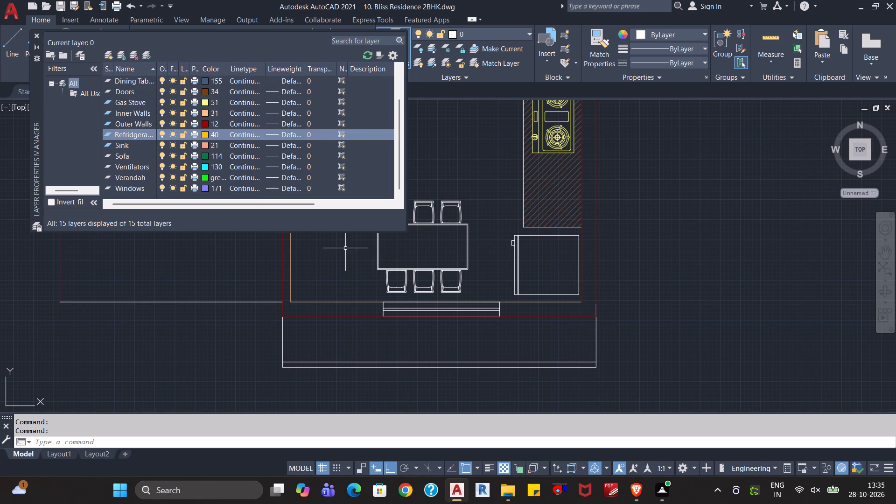
pyautogui.click(35, 35)
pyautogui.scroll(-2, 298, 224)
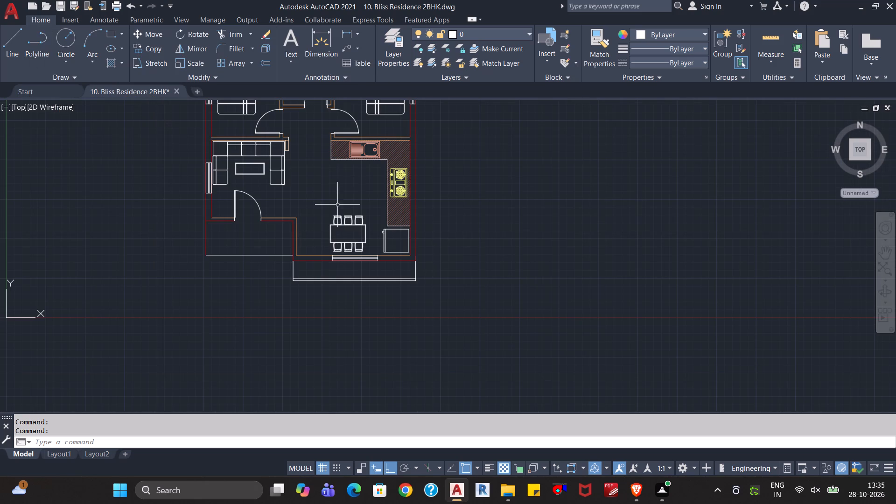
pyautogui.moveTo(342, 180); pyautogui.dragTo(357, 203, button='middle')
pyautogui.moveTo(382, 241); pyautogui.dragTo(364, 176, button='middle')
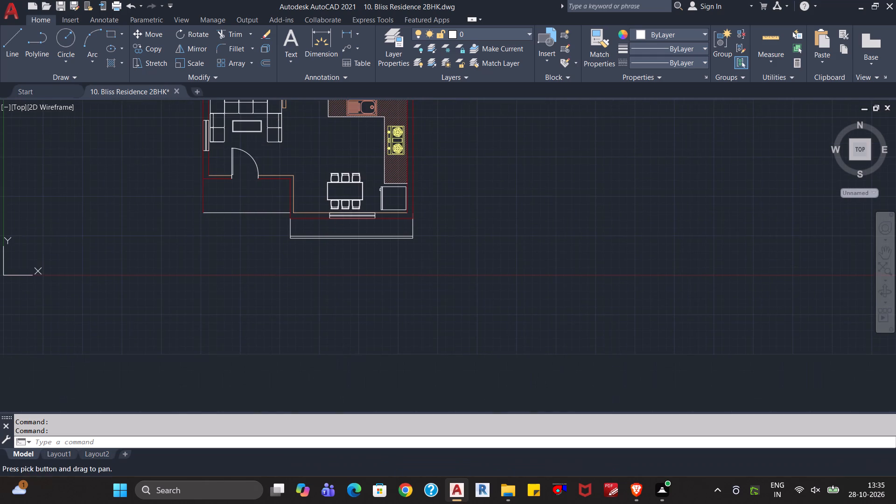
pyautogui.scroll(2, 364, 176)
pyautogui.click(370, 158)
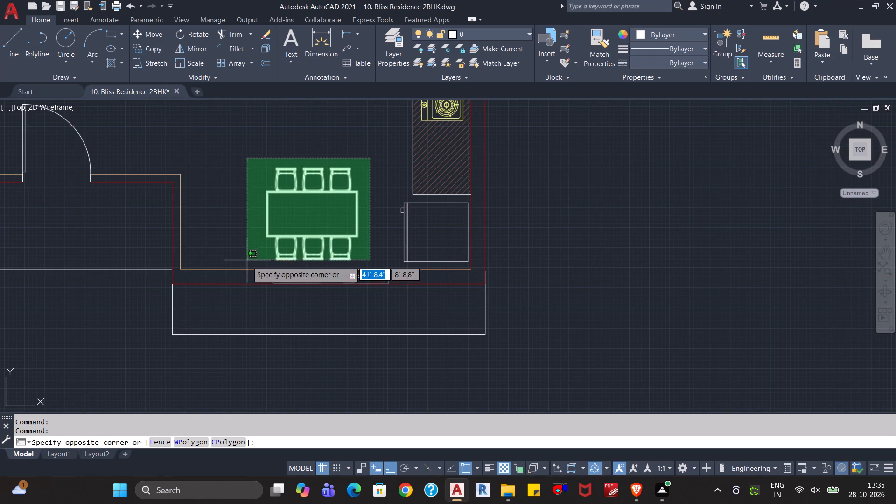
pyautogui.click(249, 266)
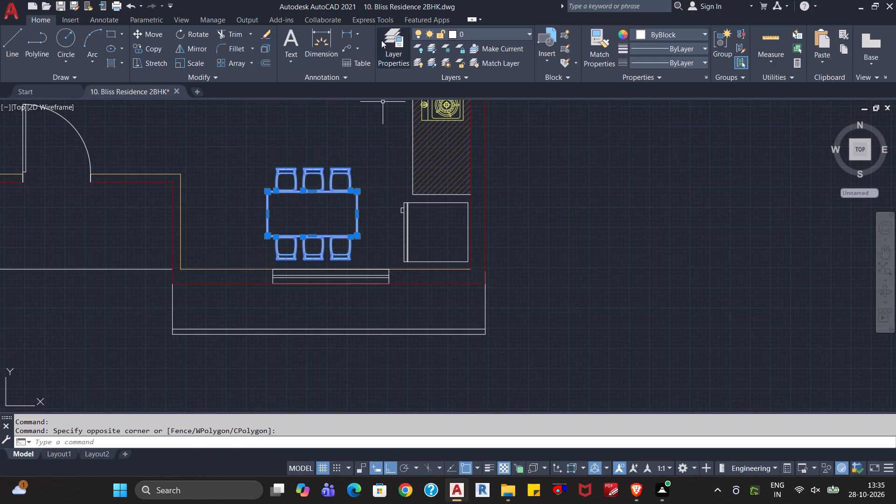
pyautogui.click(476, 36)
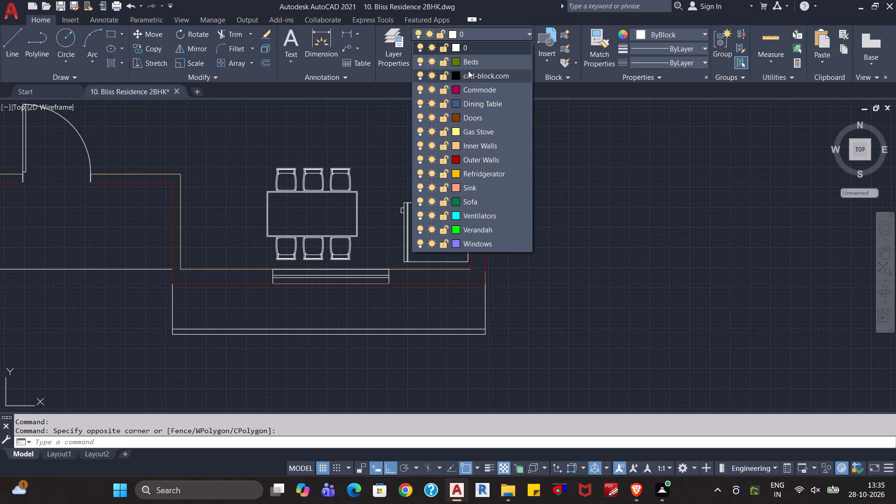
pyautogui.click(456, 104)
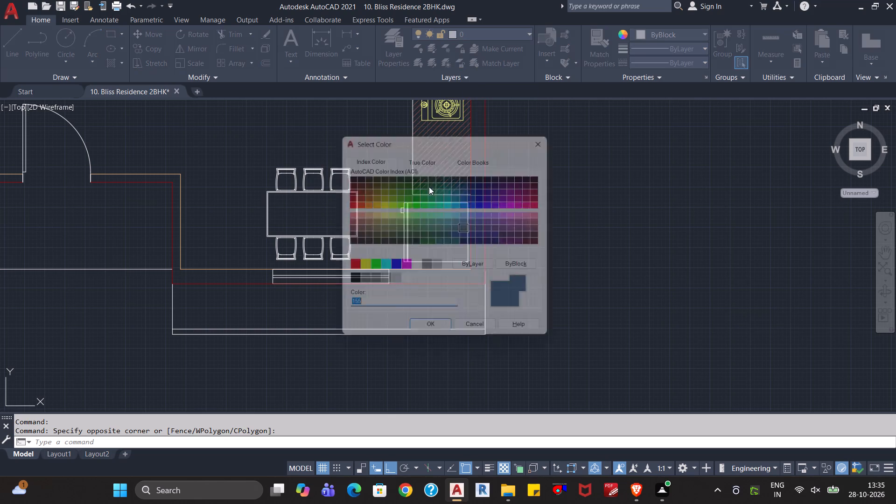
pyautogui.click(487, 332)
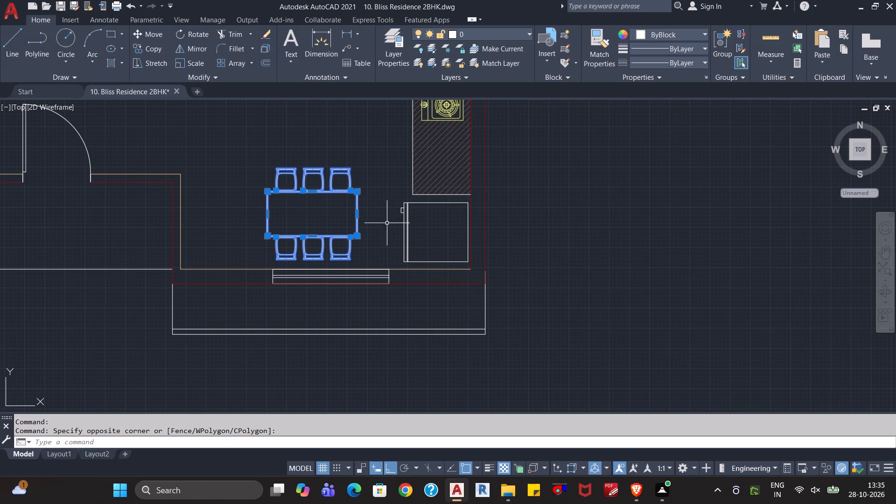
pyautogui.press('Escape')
# Assign the dining table and its six chairs to the Dining Table layer.
pyautogui.click(384, 151)
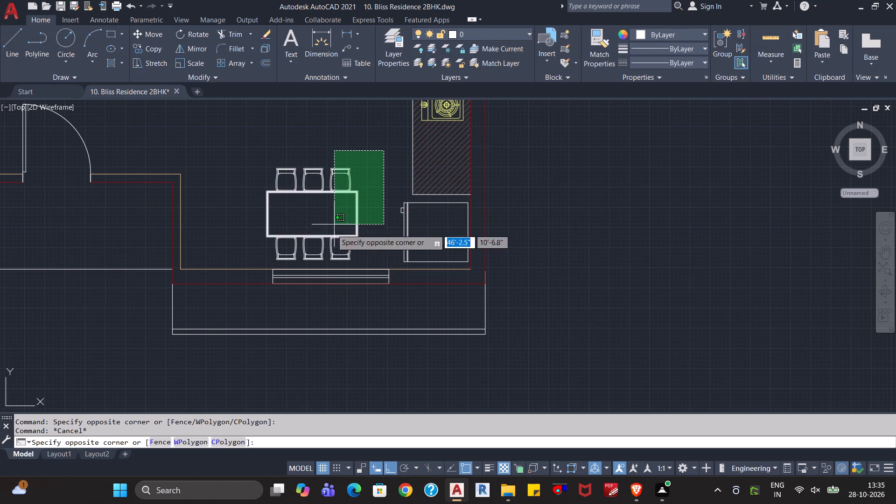
pyautogui.click(256, 265)
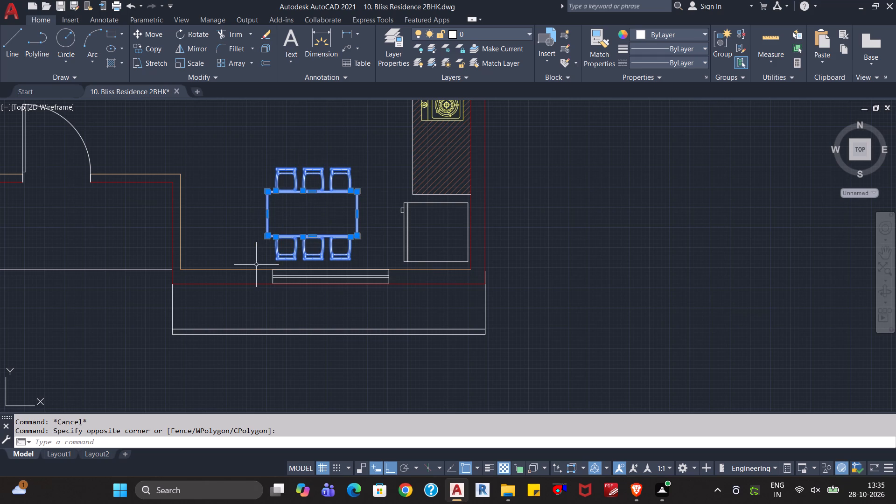
pyautogui.click(529, 34)
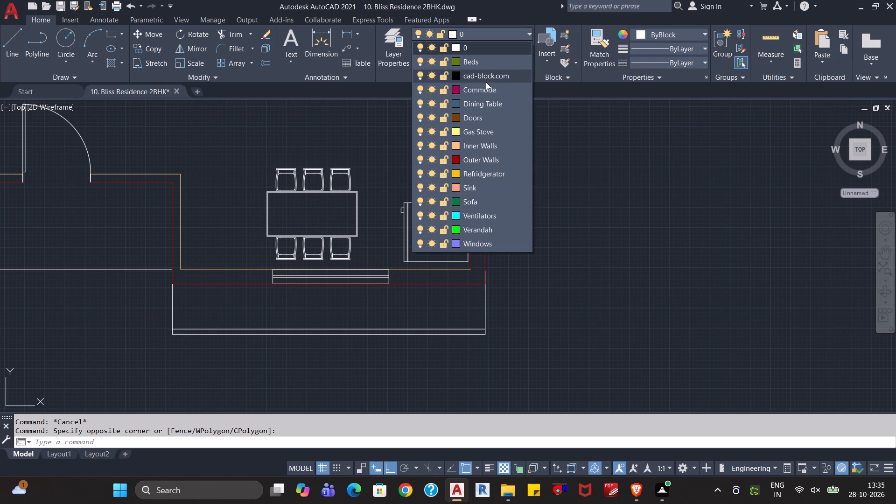
pyautogui.click(497, 105)
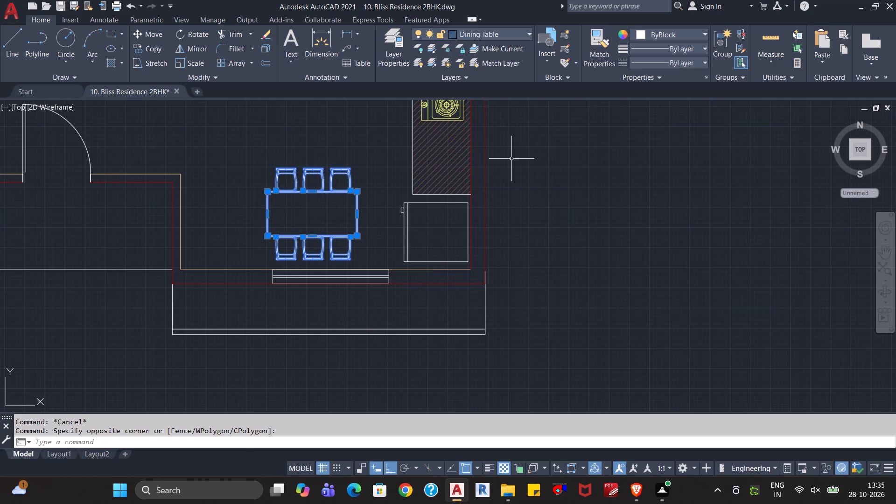
pyautogui.press('Escape')
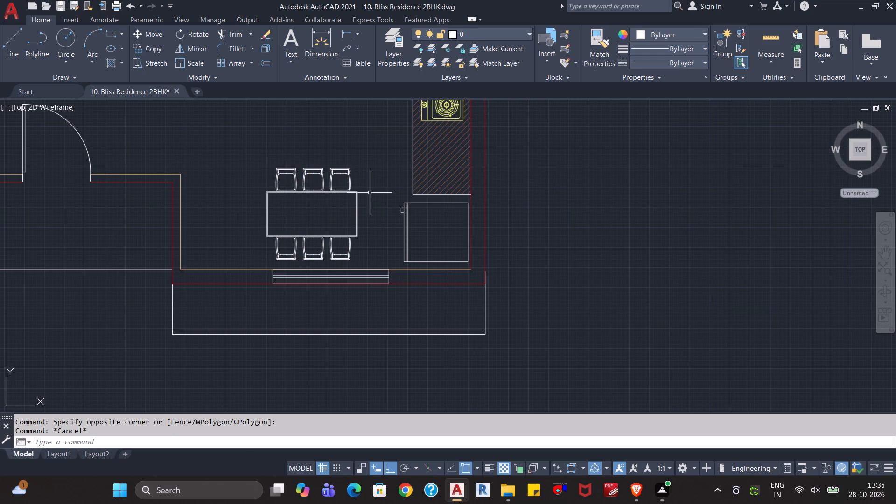
# Check the colour assigned to the Dining Table layer without changing it.
pyautogui.click(389, 141)
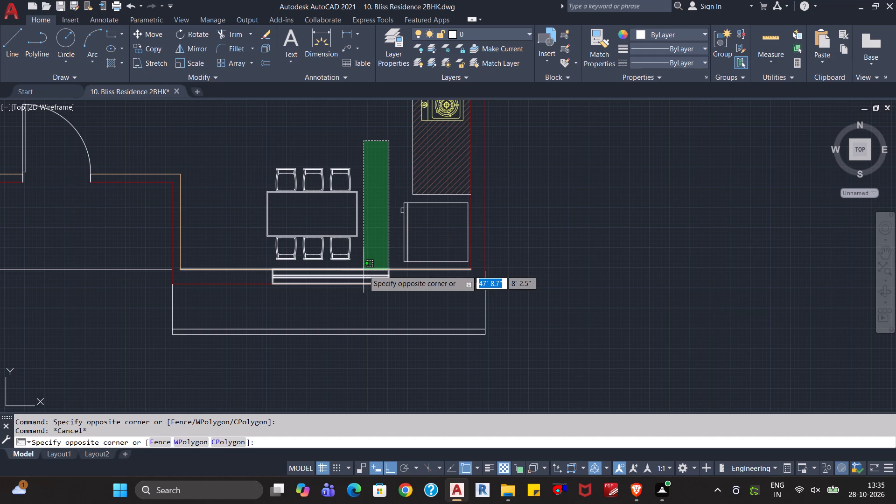
pyautogui.press('Escape')
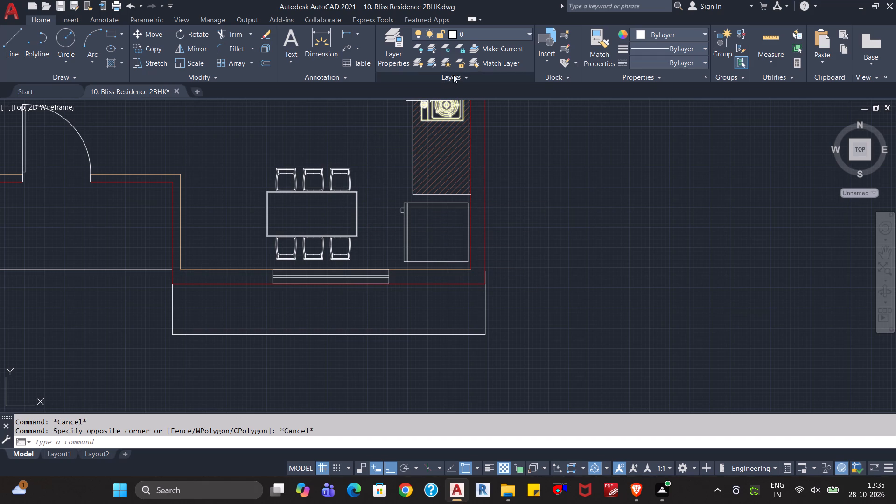
pyautogui.click(510, 28)
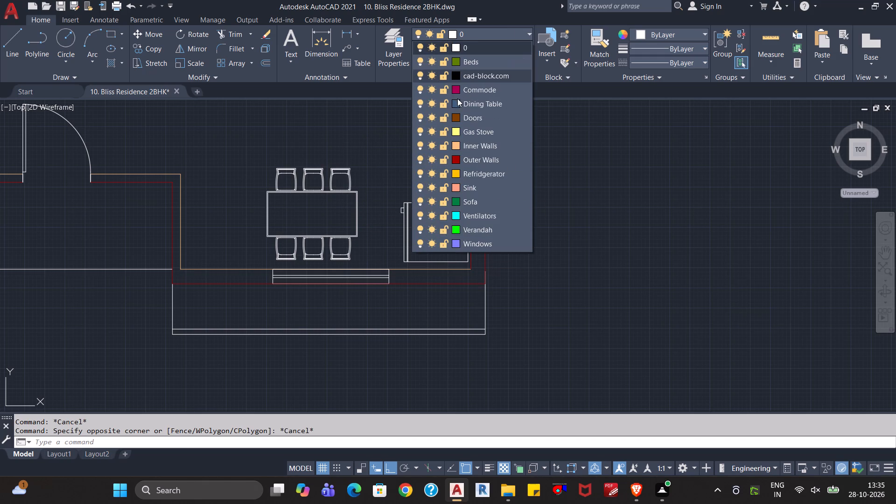
pyautogui.click(457, 102)
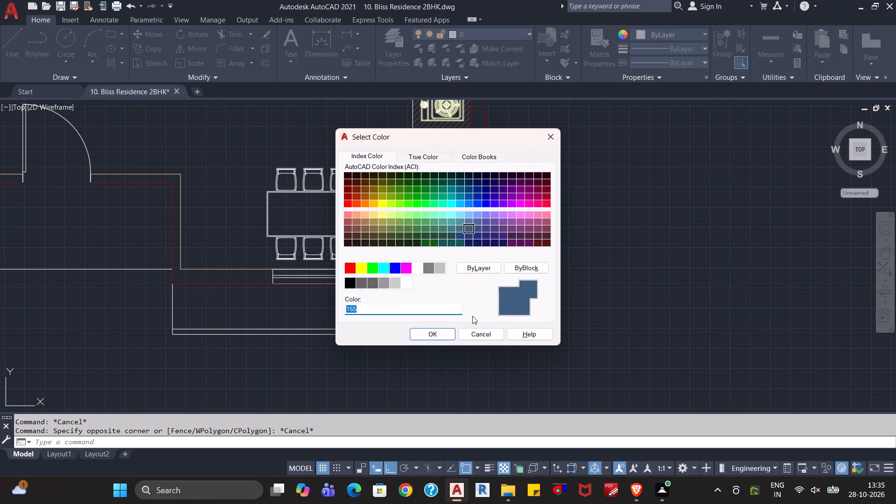
pyautogui.click(470, 332)
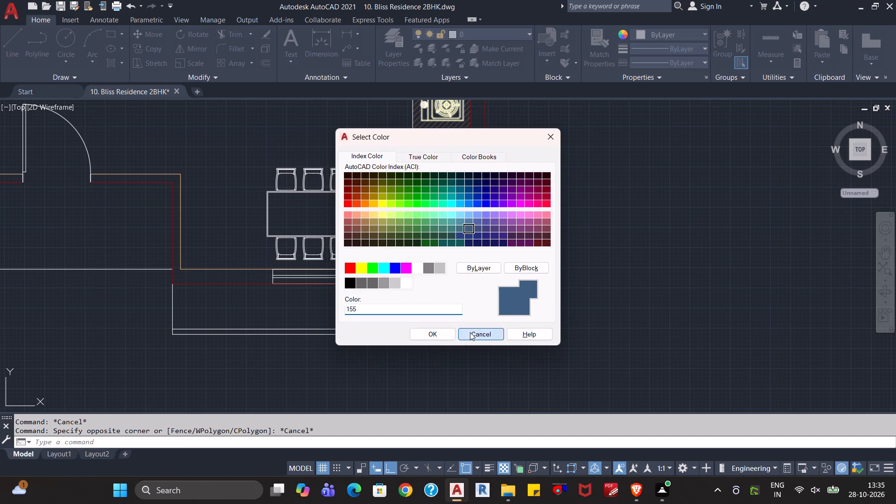
# Set the object colour of the dining table and its six chairs to index colour 155.
pyautogui.click(359, 144)
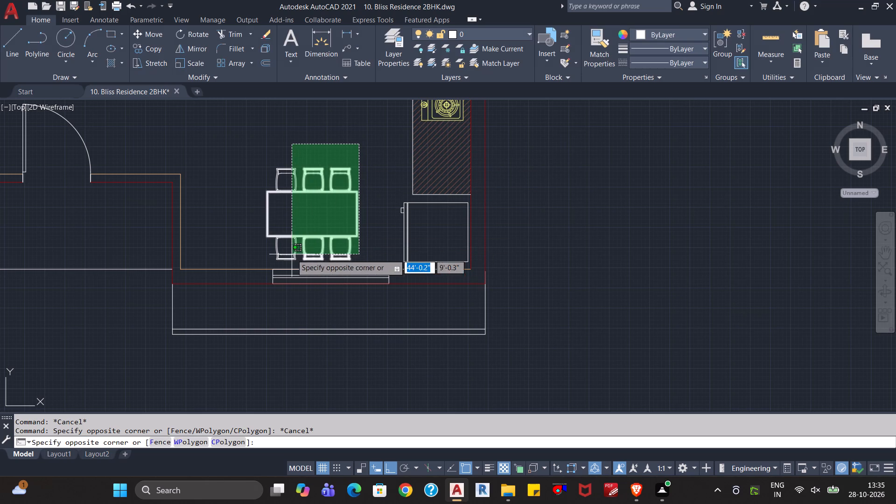
pyautogui.click(262, 264)
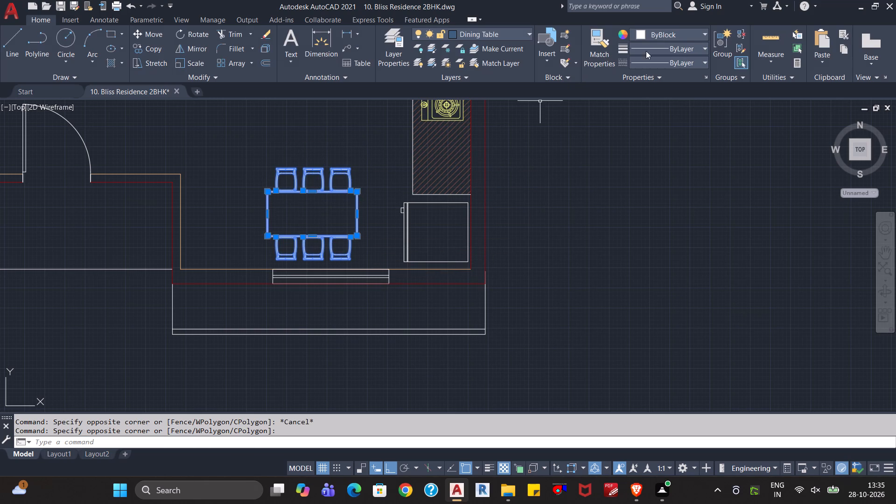
pyautogui.click(685, 31)
pyautogui.click(652, 190)
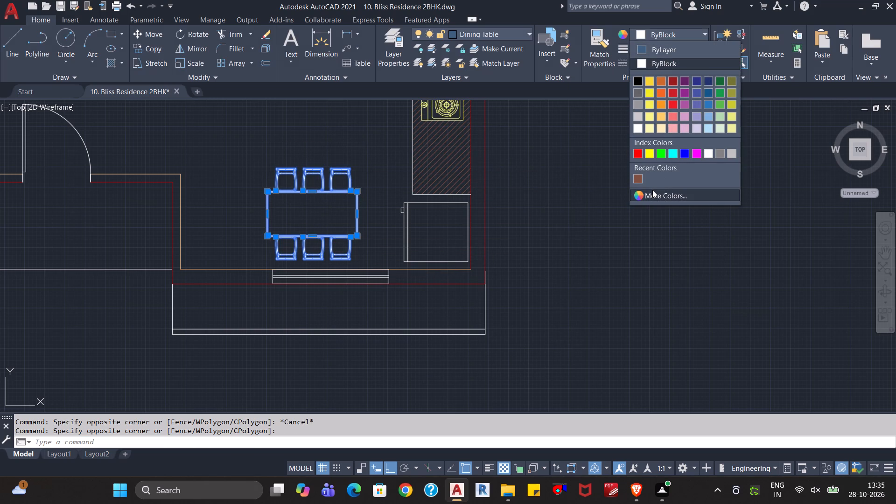
pyautogui.write('155')
pyautogui.press('Return')
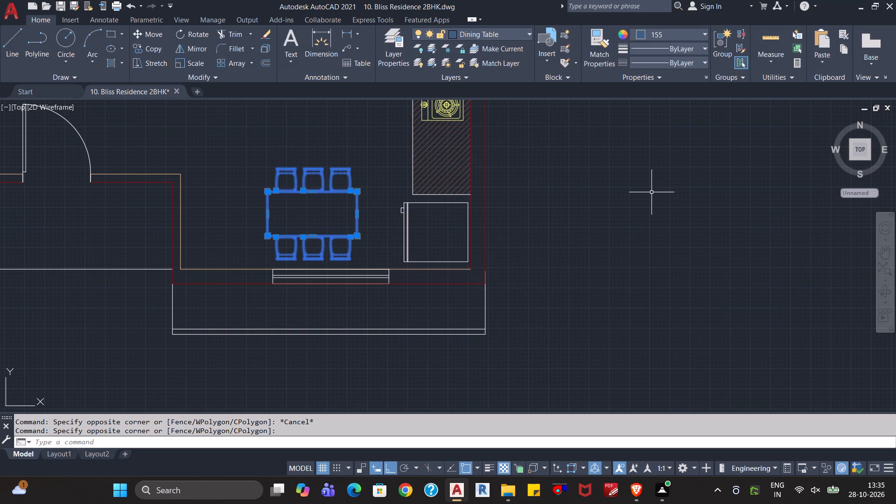
pyautogui.press('Escape')
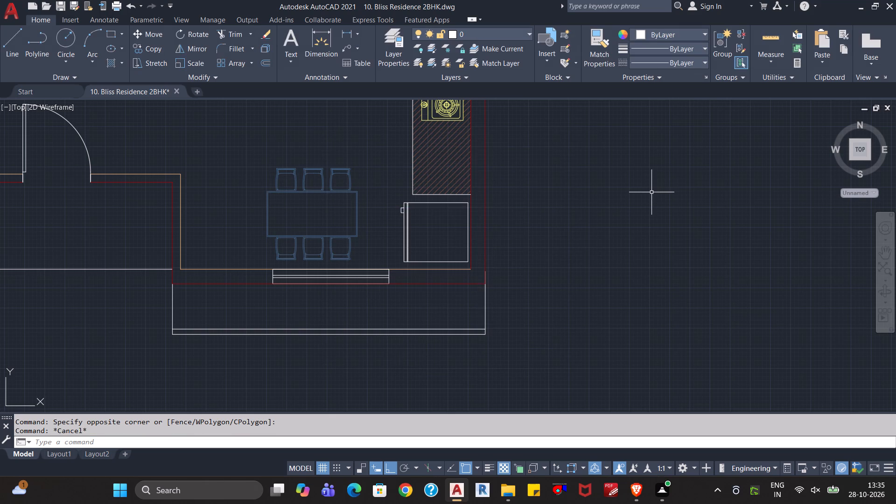
pyautogui.click(334, 238)
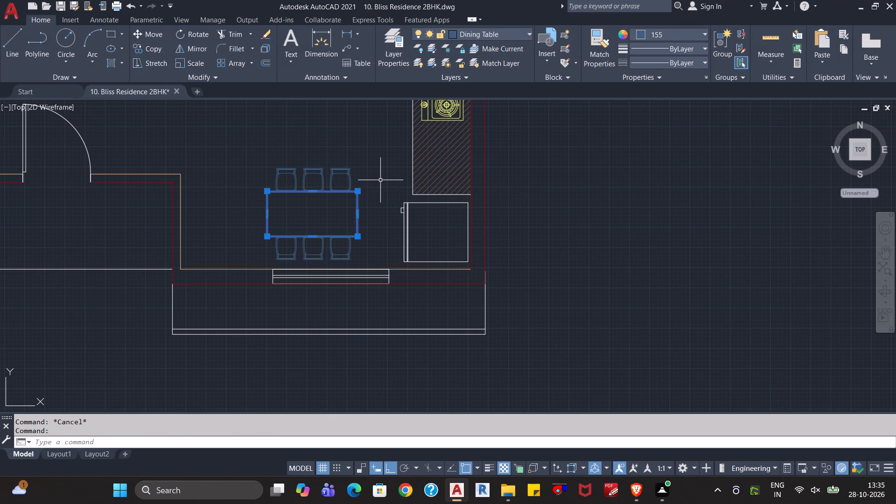
pyautogui.press('Escape')
# Look up the Refridgerator layer's colour and set the refrigerator, including its door handle, to the matching index colour 40.
pyautogui.scroll(-1, 377, 163)
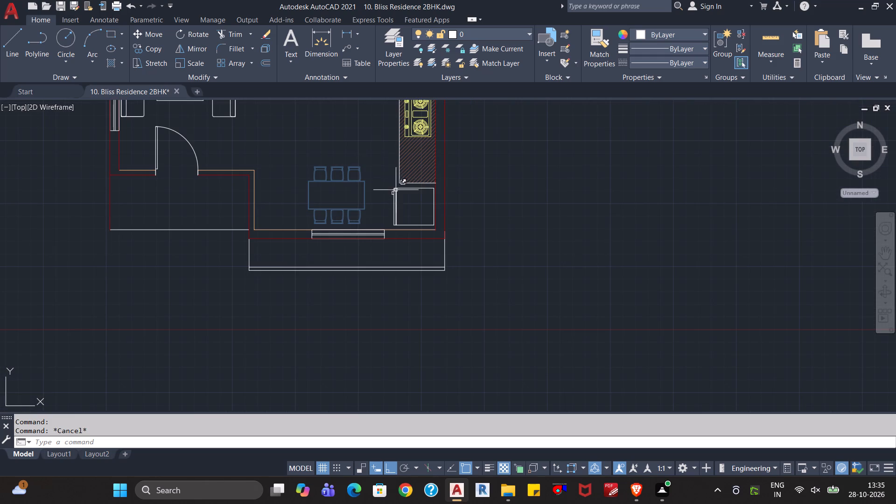
pyautogui.scroll(2, 409, 200)
pyautogui.click(471, 163)
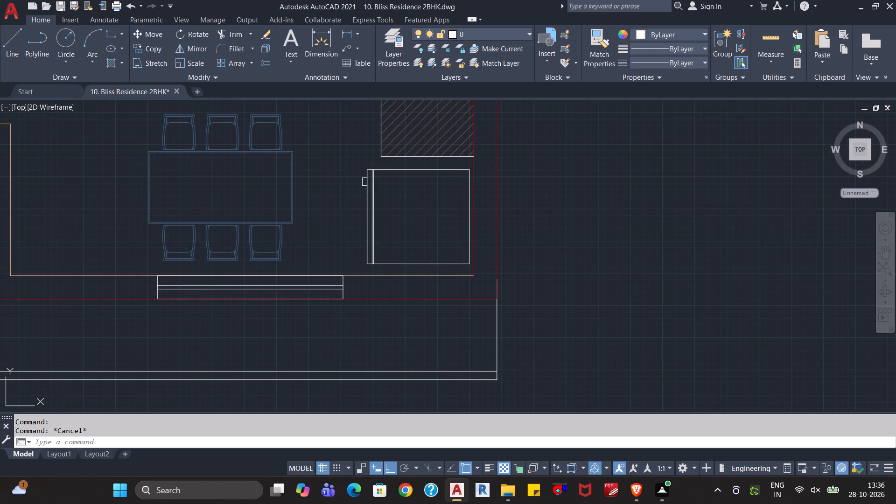
pyautogui.click(353, 222)
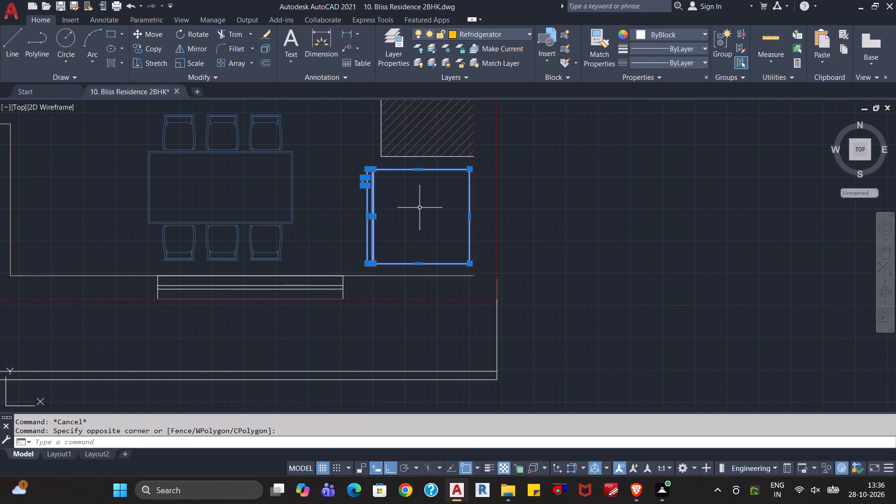
pyautogui.click(526, 38)
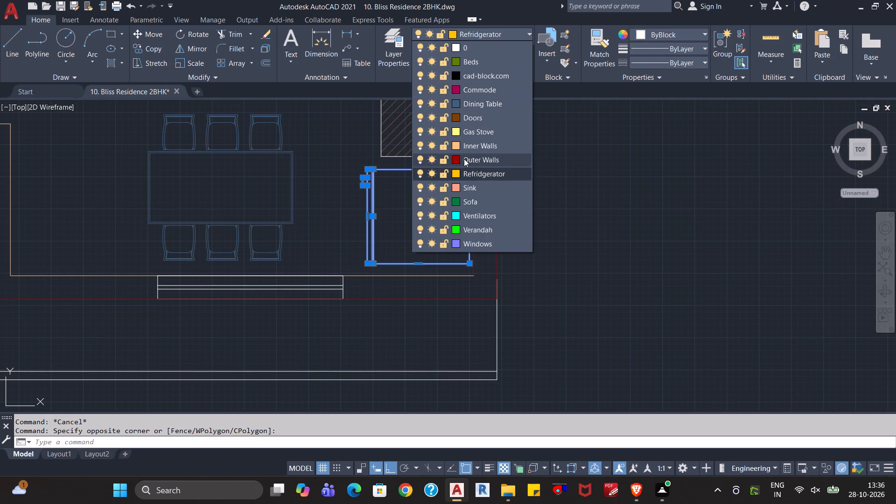
pyautogui.click(458, 173)
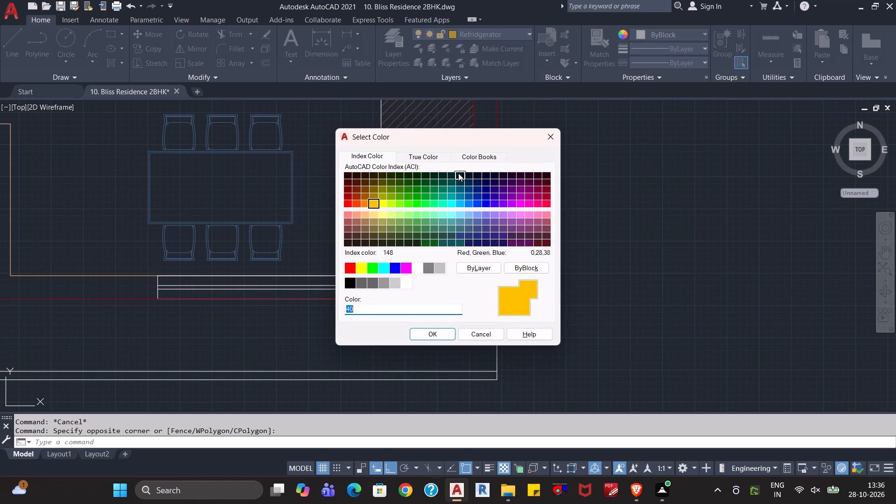
pyautogui.click(486, 337)
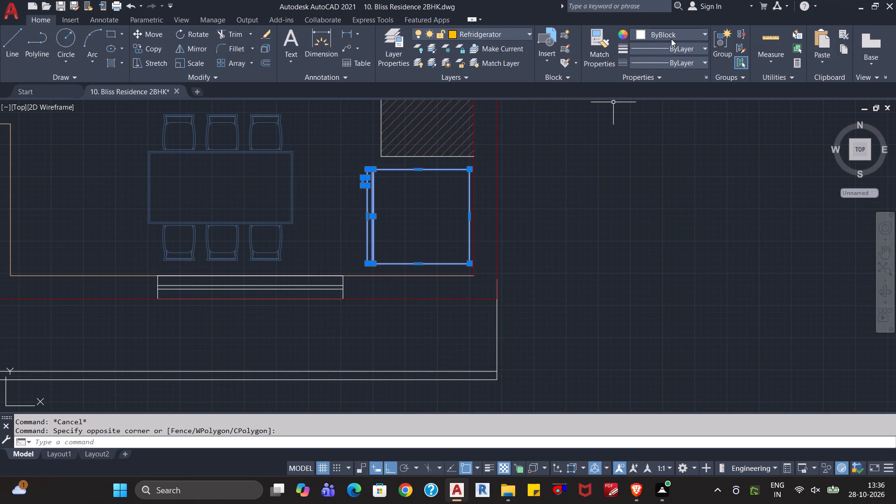
pyautogui.click(671, 39)
pyautogui.click(643, 197)
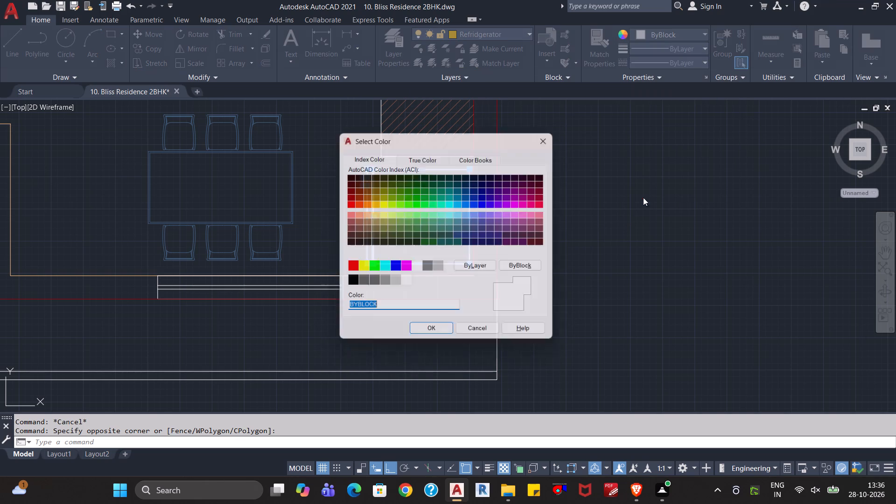
pyautogui.write('40')
pyautogui.press('Return')
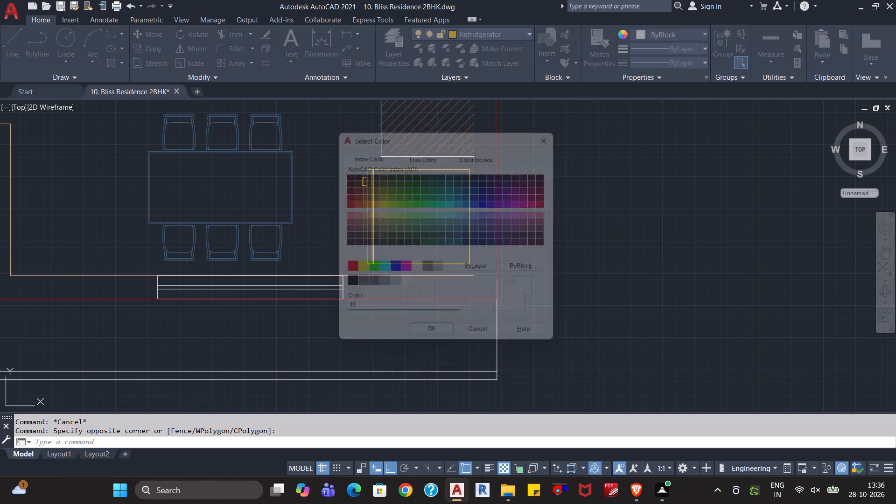
pyautogui.press('Escape')
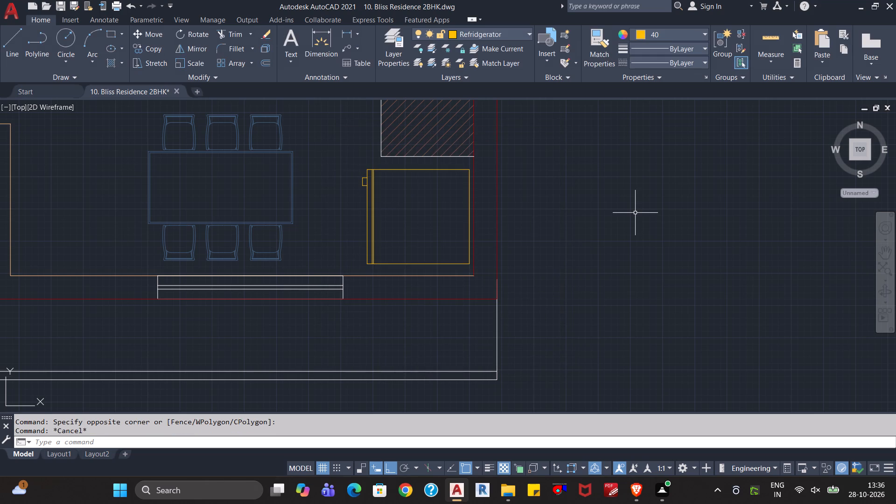
# Check the index colour assigned to the Sink layer, using the kitchen sink, without changing it.
pyautogui.moveTo(341, 186); pyautogui.dragTo(452, 360, button='middle')
pyautogui.scroll(-2, 414, 218)
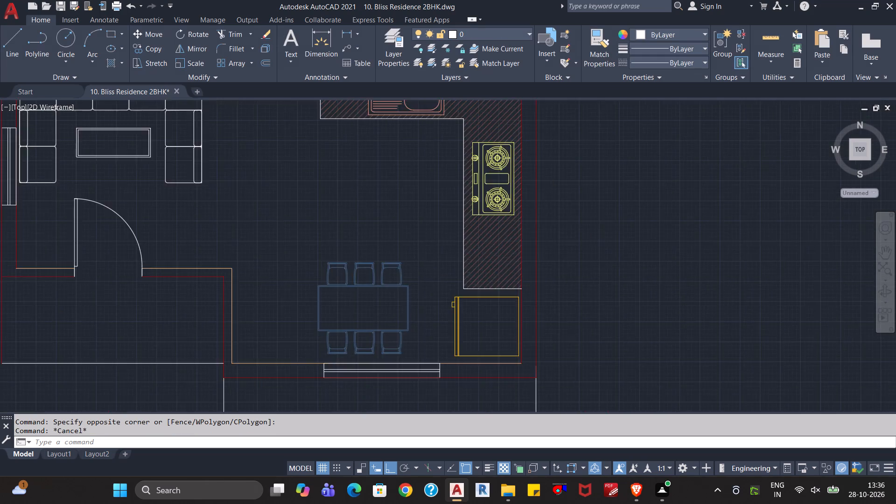
pyautogui.moveTo(403, 208); pyautogui.dragTo(469, 312, button='middle')
pyautogui.click(469, 242)
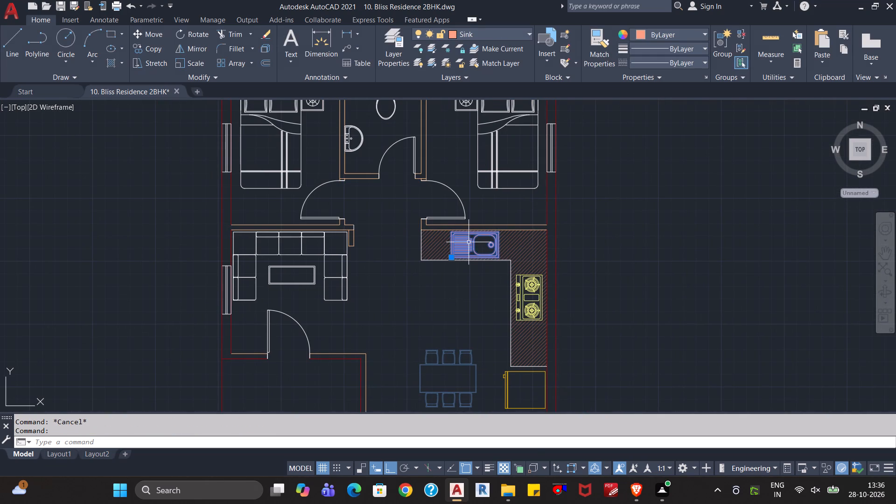
pyautogui.click(521, 29)
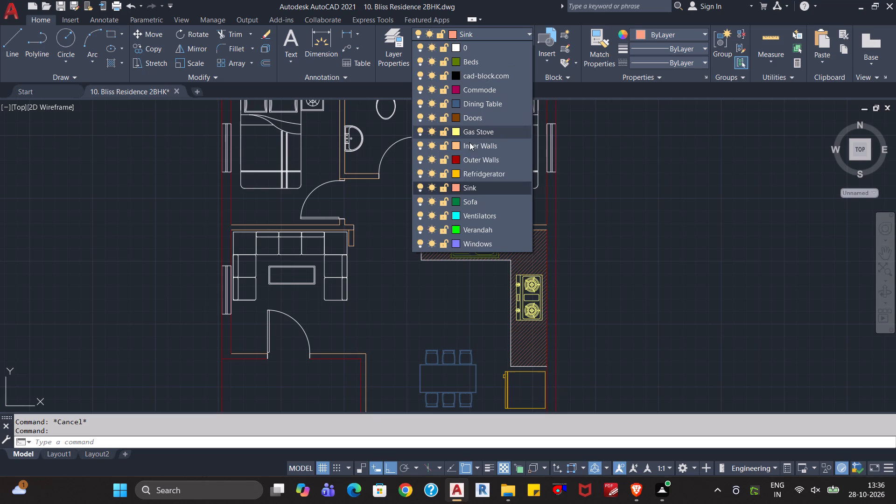
pyautogui.click(454, 183)
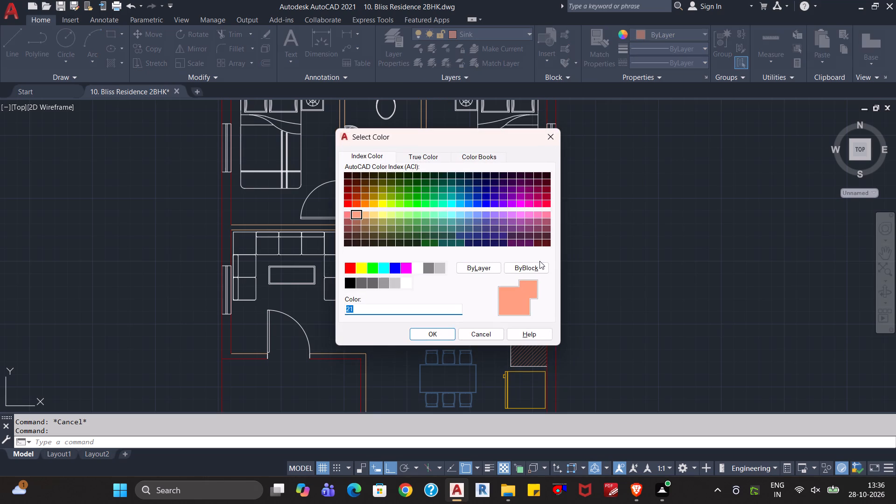
pyautogui.click(488, 329)
pyautogui.press('Escape')
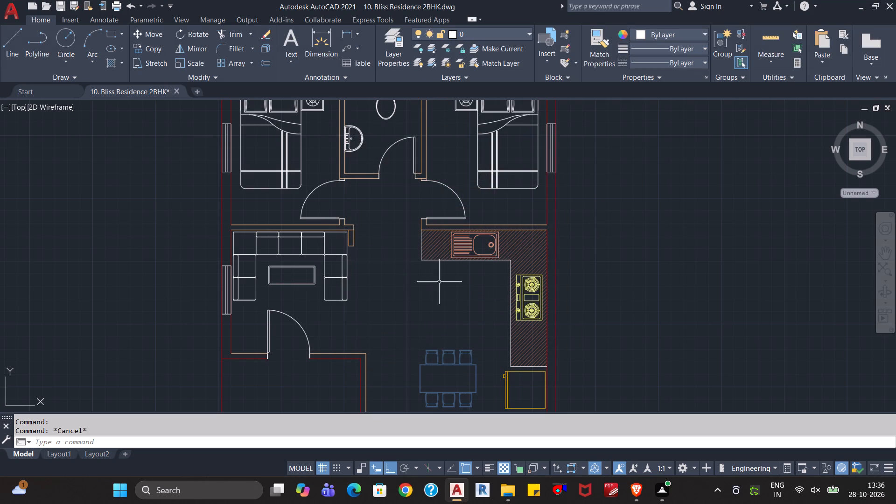
pyautogui.press('Escape')
# Set the object colour of the bathroom washbasin to index colour 21, matching the kitchen sink.
pyautogui.moveTo(394, 225); pyautogui.dragTo(419, 284, button='middle')
pyautogui.click(392, 176)
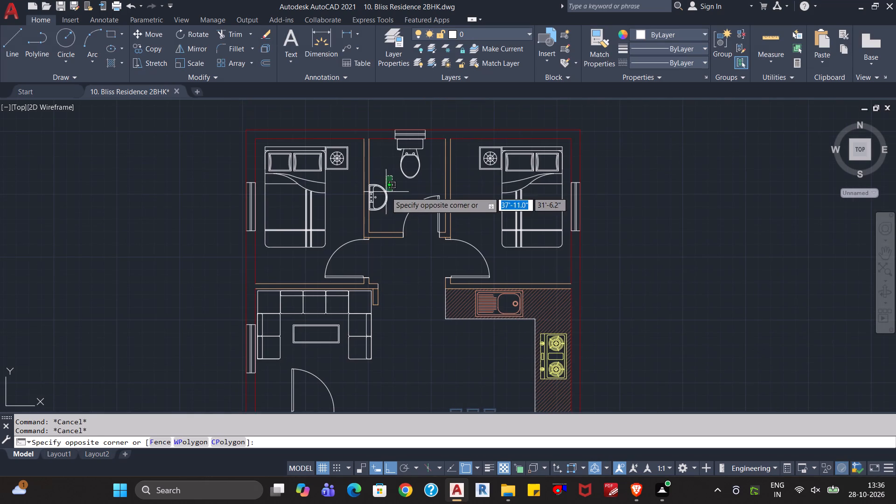
pyautogui.click(383, 206)
pyautogui.click(662, 31)
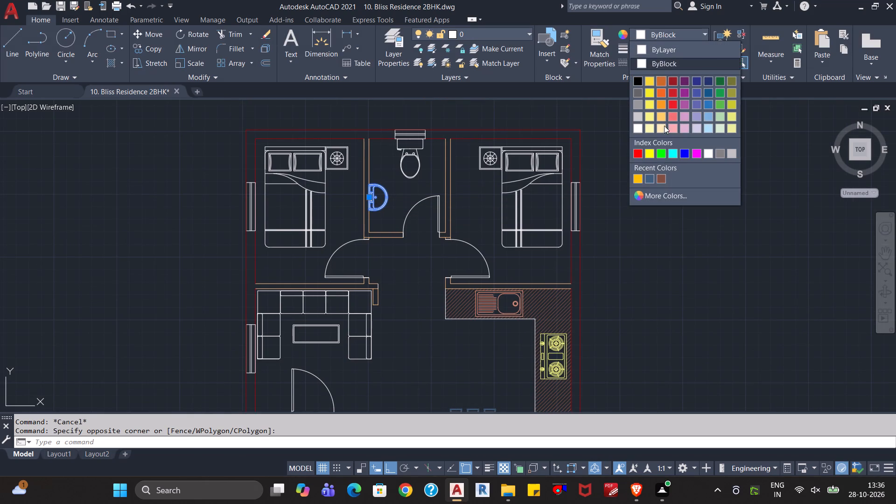
pyautogui.click(657, 199)
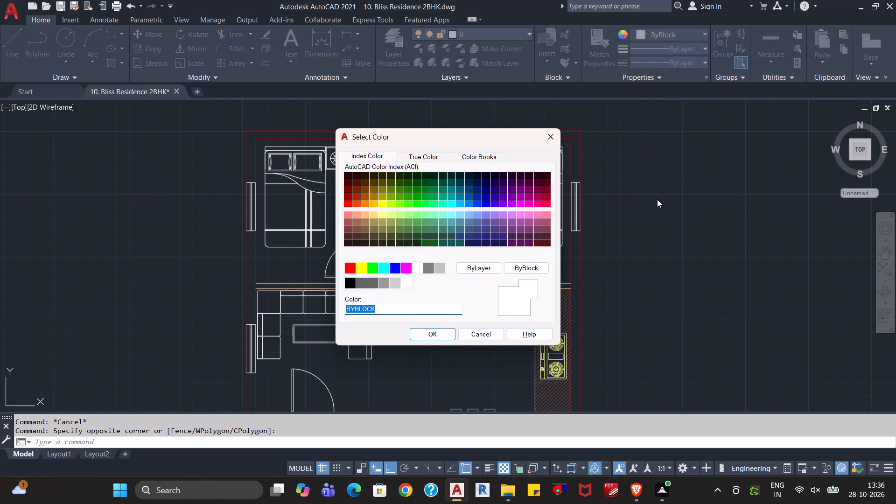
pyautogui.write('21')
pyautogui.press('Return')
pyautogui.press('`')
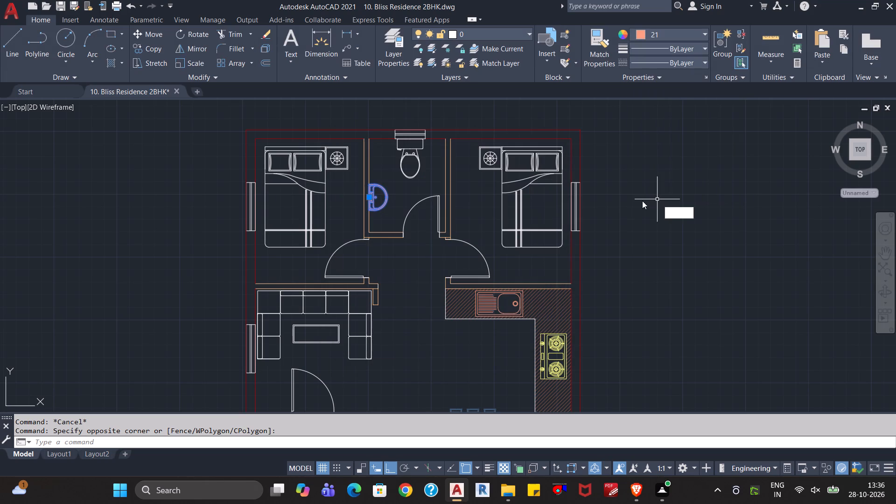
pyautogui.press('Escape')
pyautogui.press('Escape')
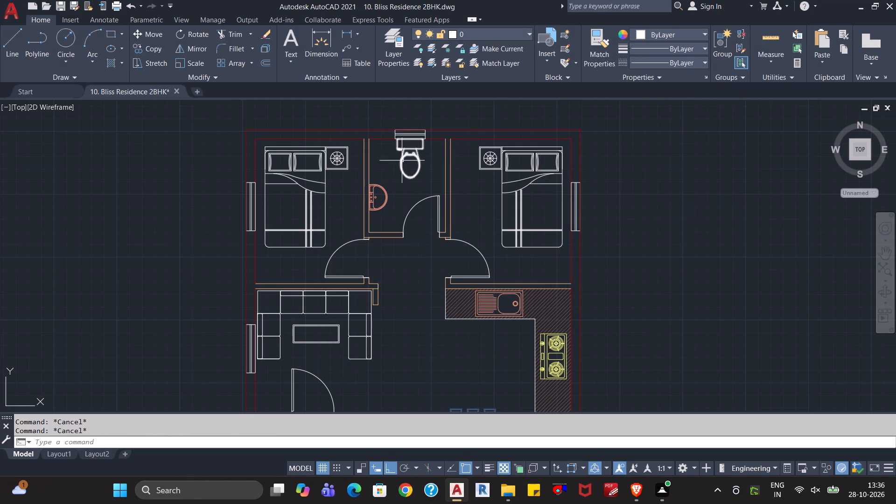
# Assign the toilet in the bathroom to the Commode layer.
pyautogui.click(402, 161)
pyautogui.click(522, 33)
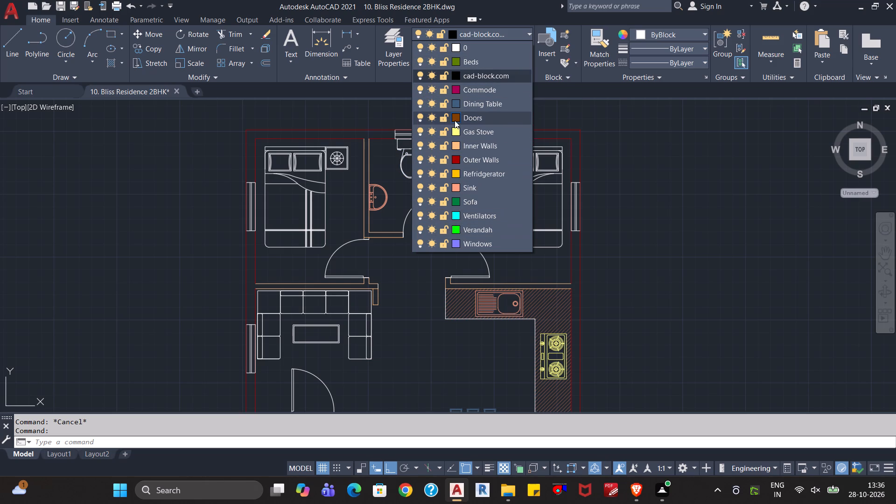
pyautogui.click(465, 89)
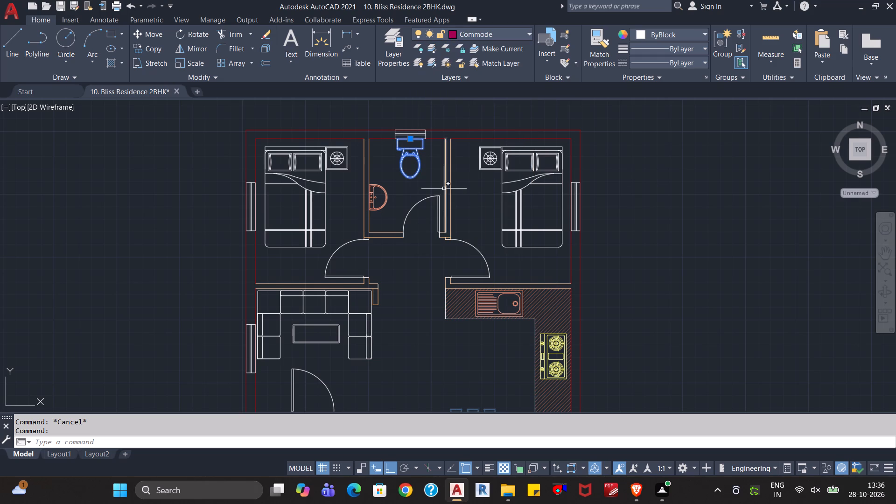
# Look up the Commode layer's colour and set the toilet's object colour to the matching index colour 232.
pyautogui.click(438, 172)
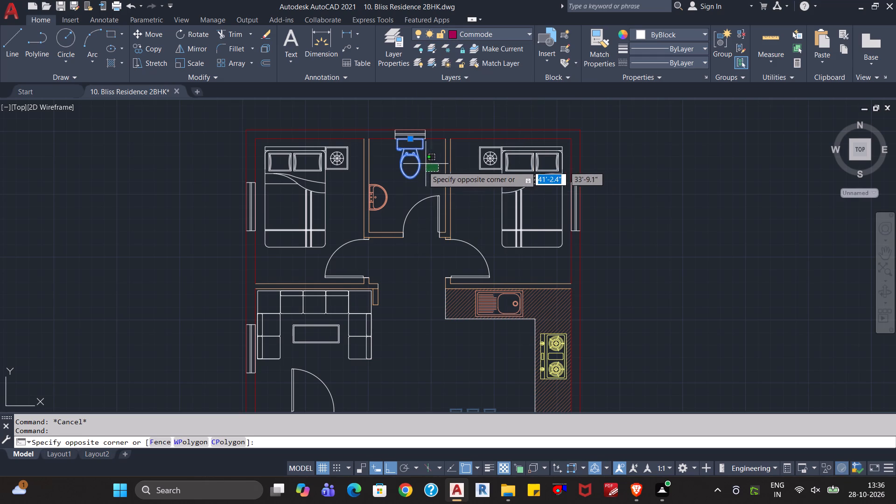
pyautogui.click(407, 171)
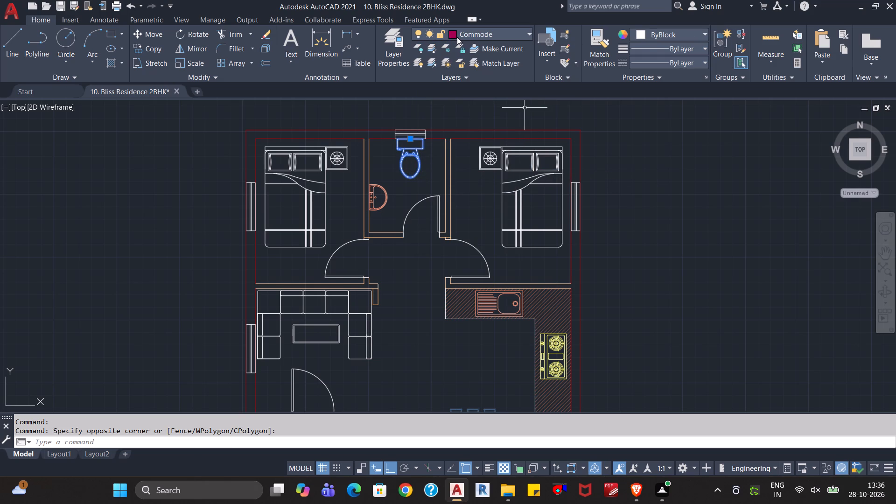
pyautogui.click(456, 36)
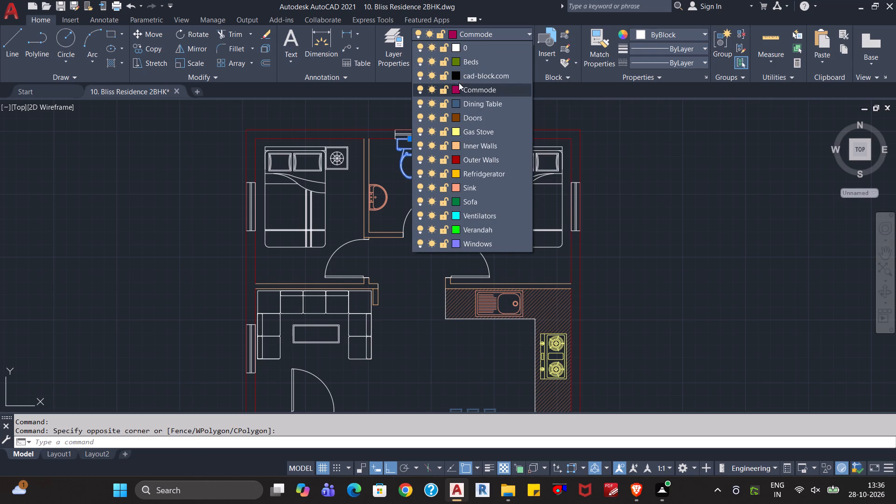
pyautogui.click(459, 87)
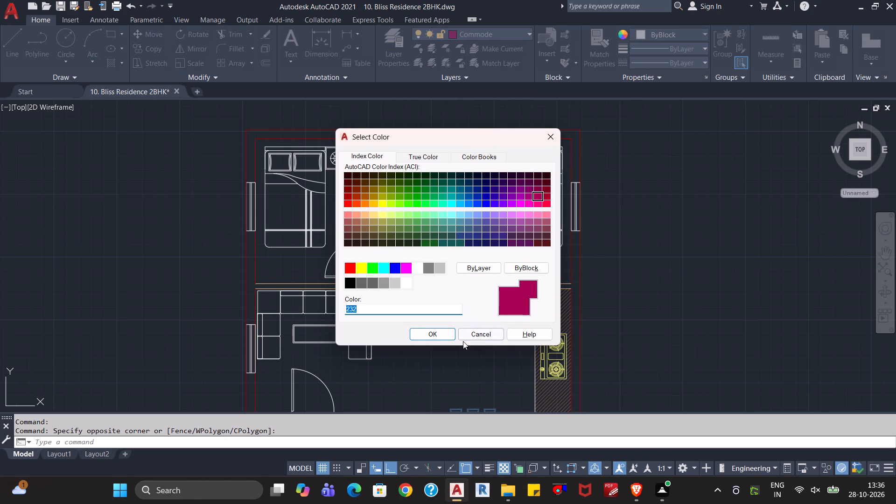
pyautogui.click(480, 335)
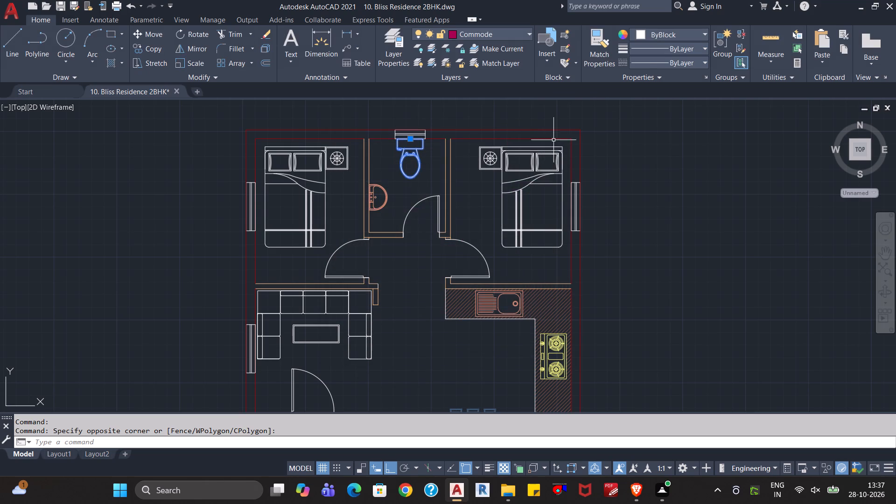
pyautogui.click(683, 37)
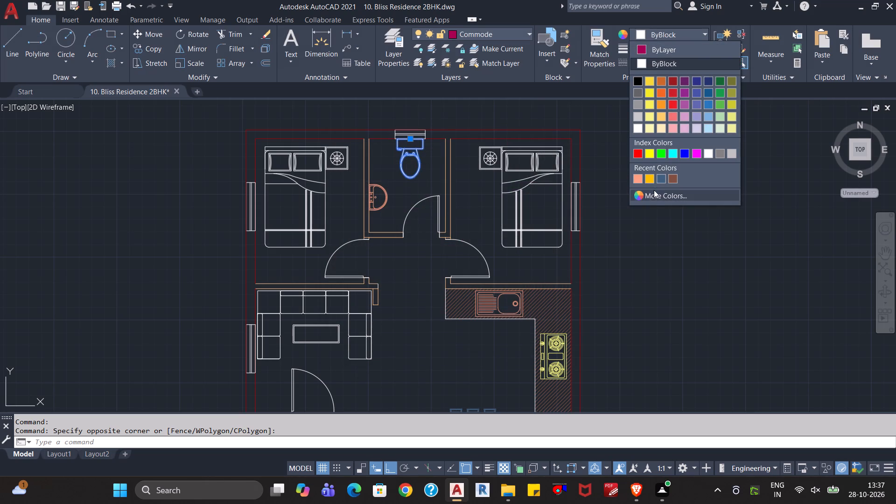
pyautogui.click(652, 193)
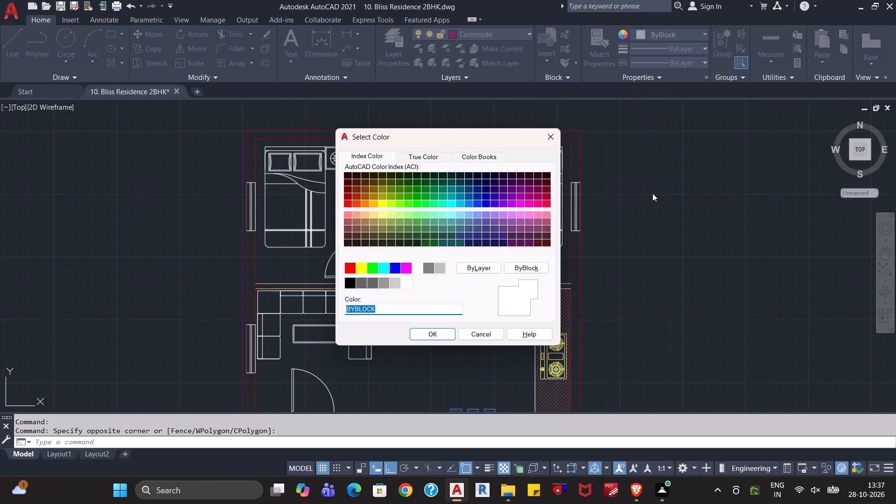
pyautogui.write('232')
pyautogui.press('Return')
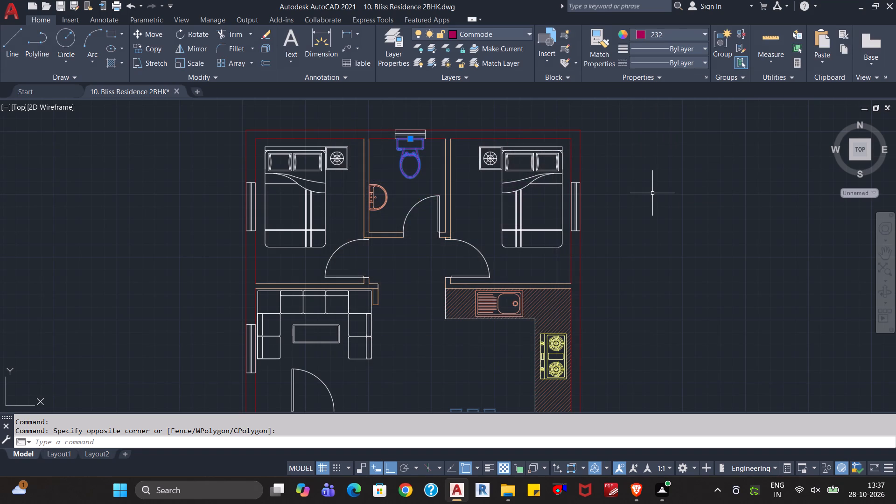
# Assign the whole U-shaped sofa set in the living room, including its separate side section, to the Sofa layer.
pyautogui.press('Escape')
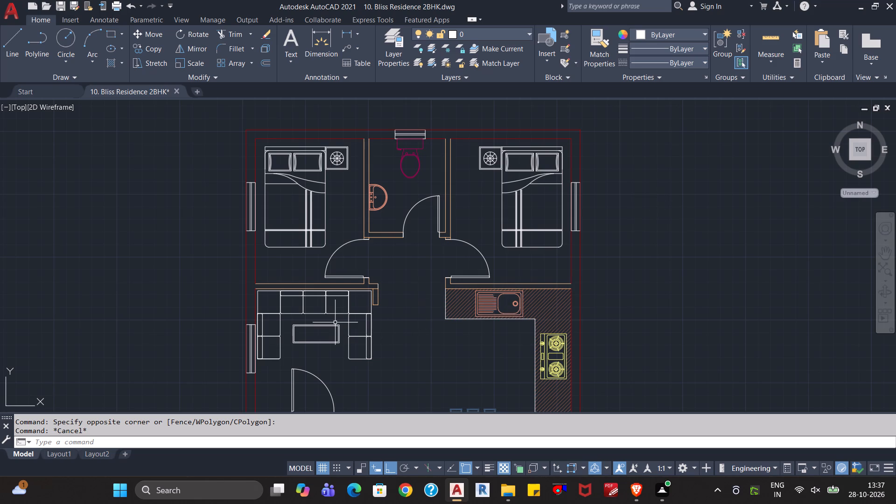
pyautogui.scroll(1, 381, 339)
pyautogui.click(384, 331)
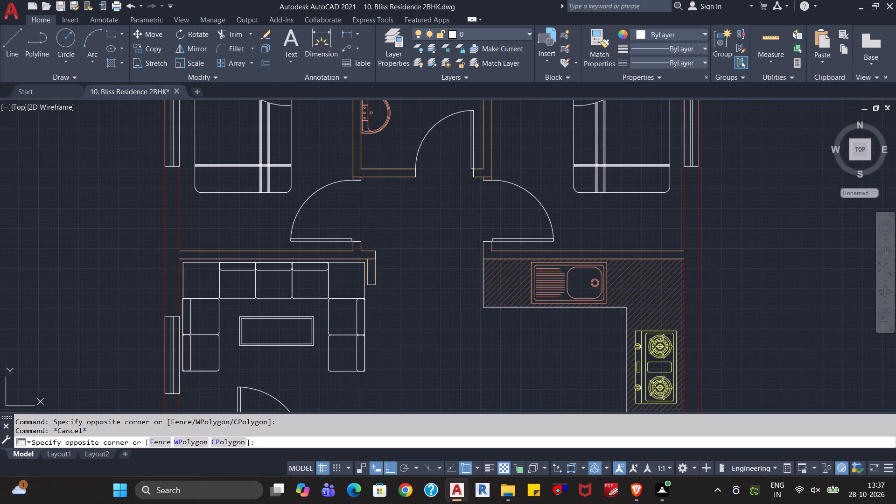
pyautogui.click(317, 294)
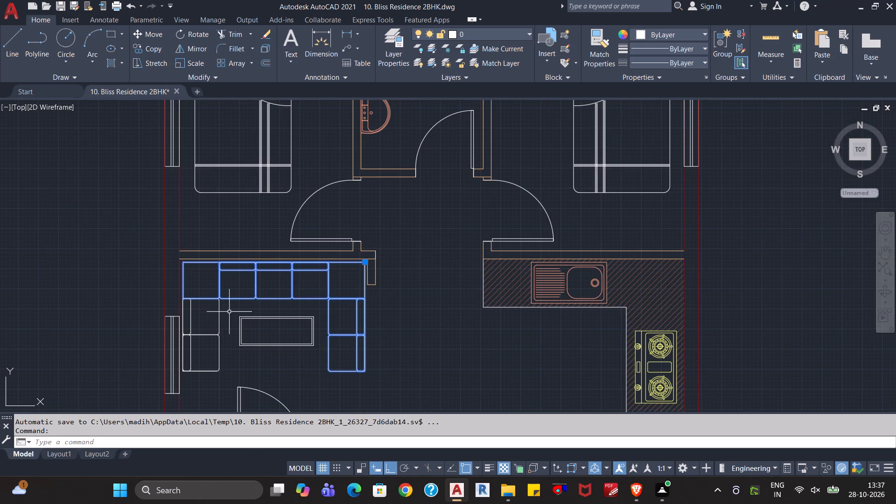
pyautogui.click(231, 310)
pyautogui.click(196, 367)
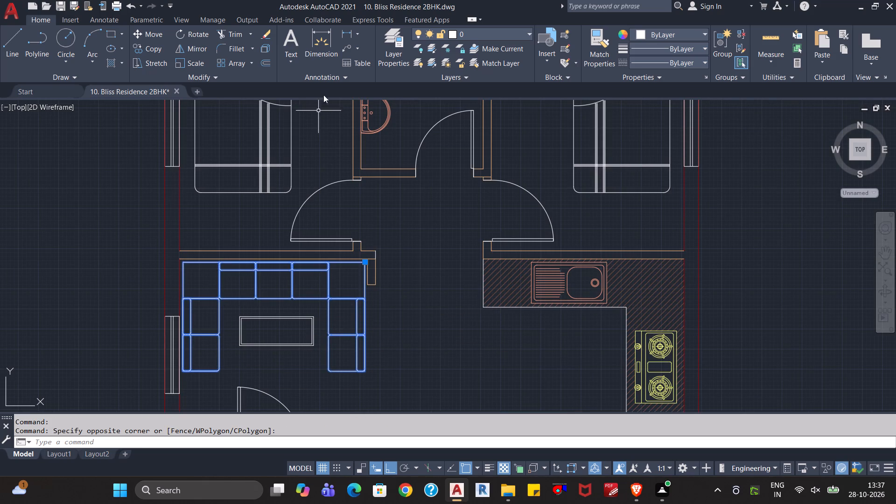
pyautogui.click(497, 36)
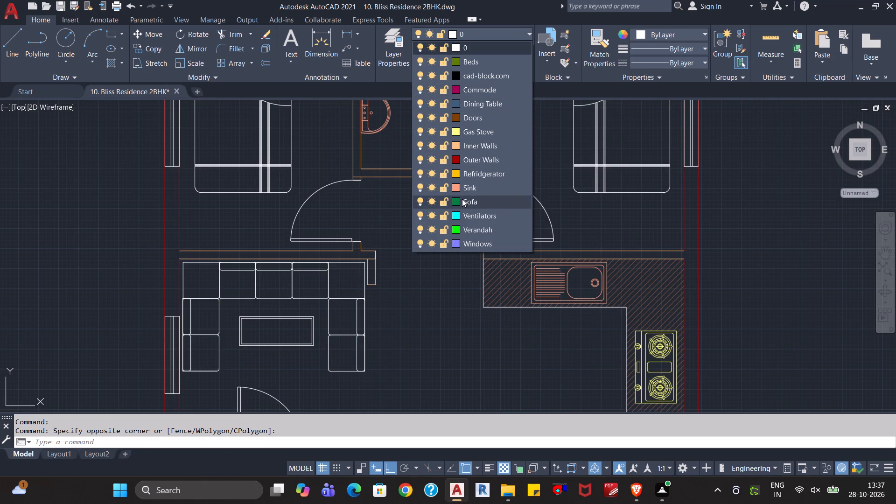
pyautogui.click(462, 199)
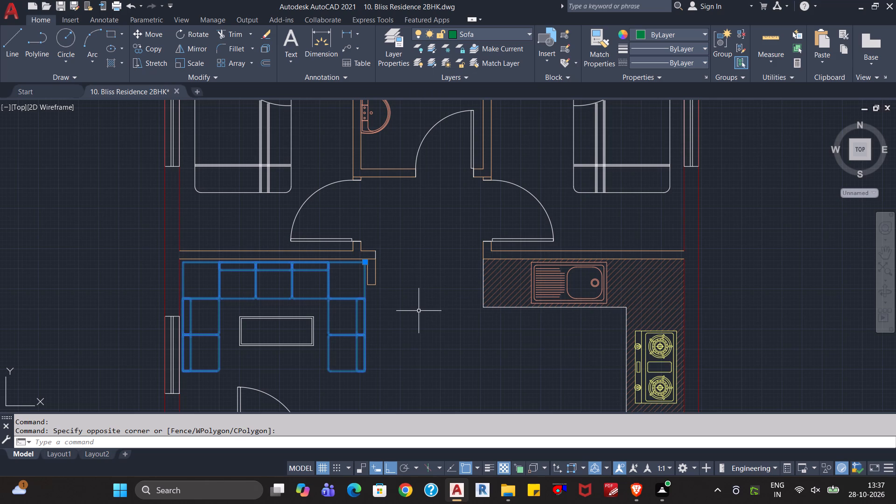
pyautogui.press('Escape')
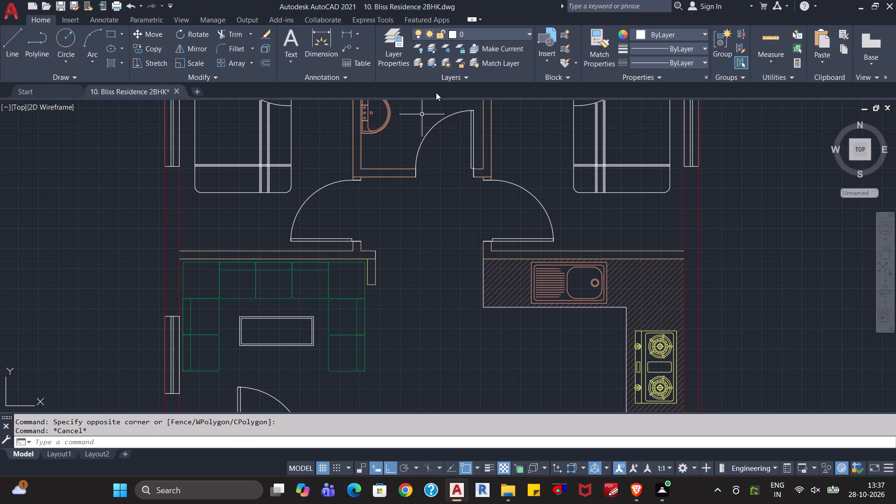
# Create a new layer named Center Table in the layer manager.
pyautogui.click(518, 35)
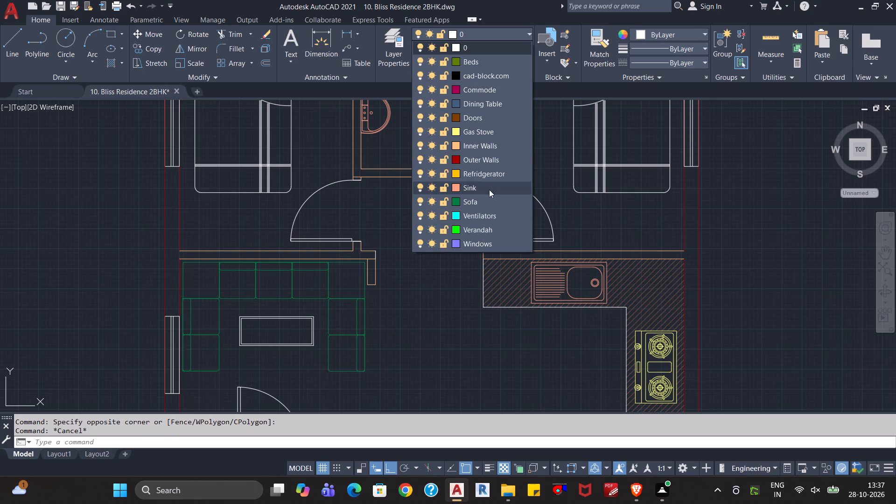
pyautogui.click(400, 52)
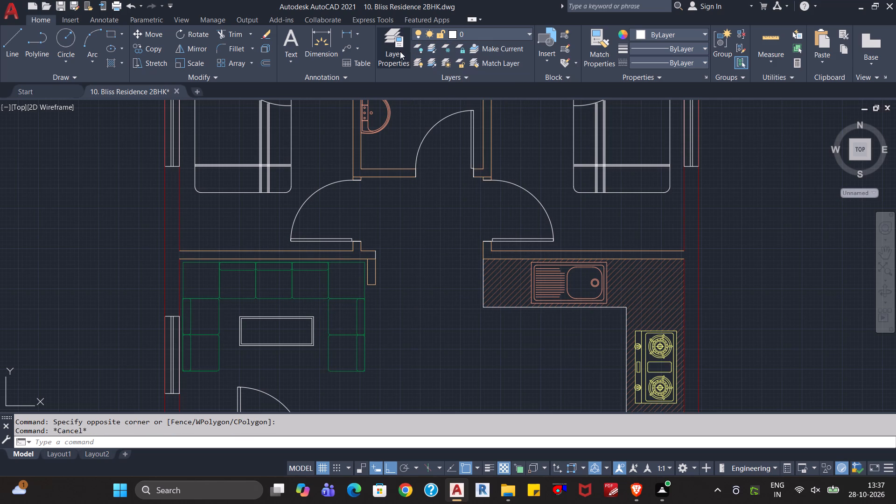
pyautogui.click(394, 45)
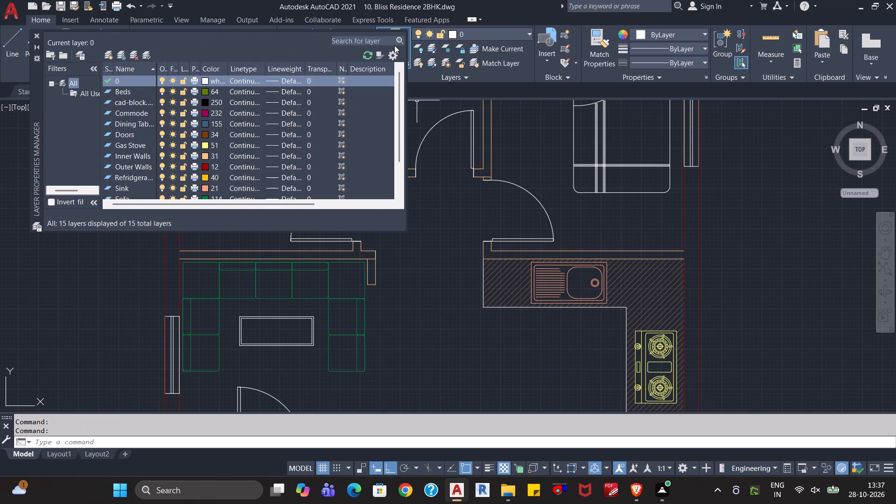
pyautogui.hotkey('alt', 'n')
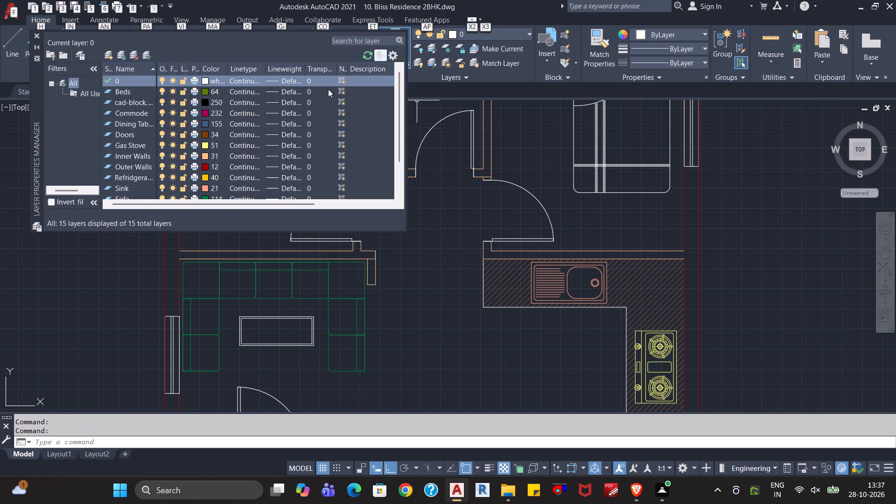
pyautogui.click(239, 51)
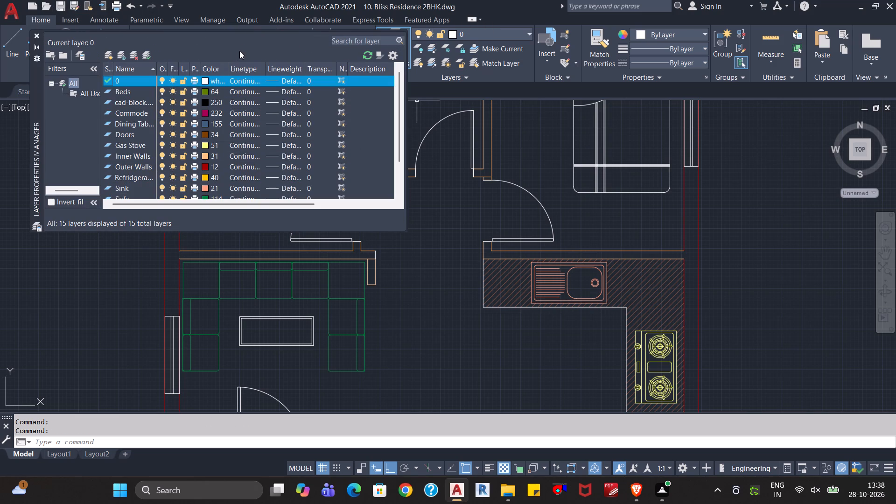
pyautogui.hotkey('alt', 'n')
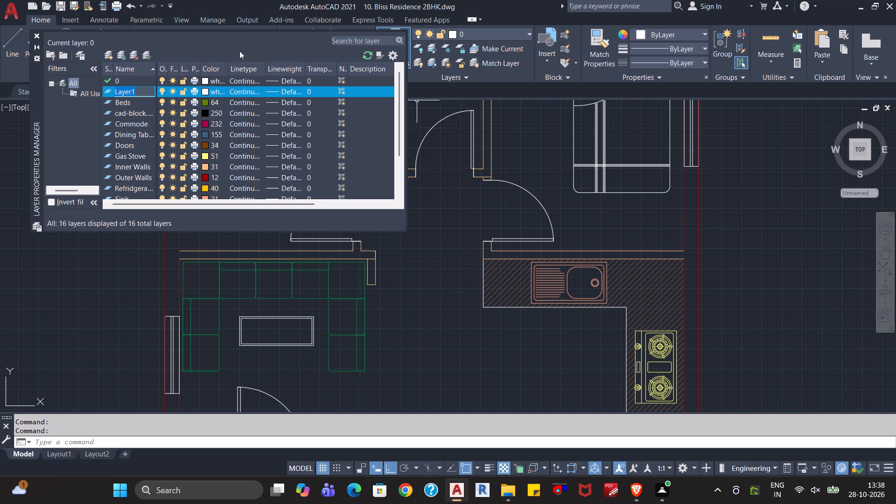
pyautogui.write('Center Tabl')
pyautogui.press('e')
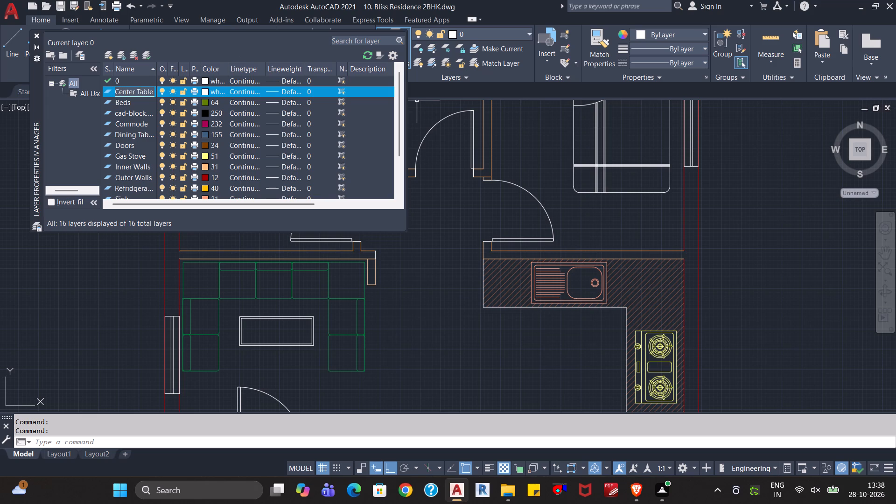
pyautogui.press('Return')
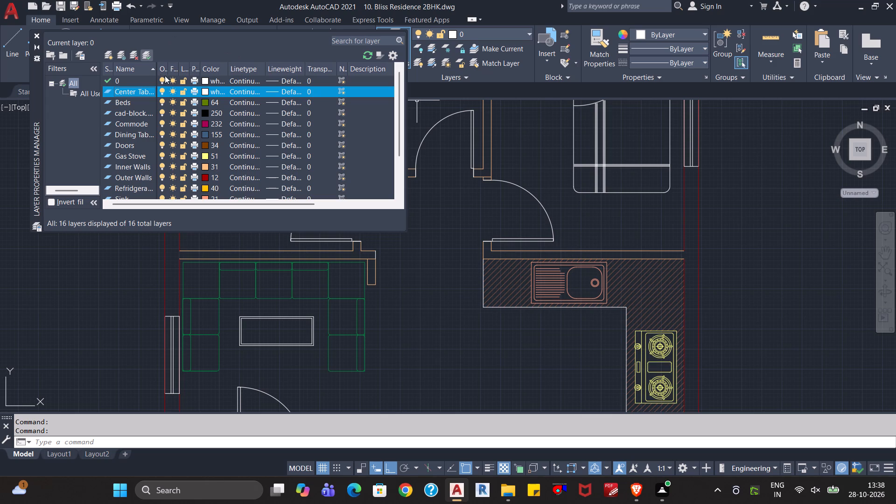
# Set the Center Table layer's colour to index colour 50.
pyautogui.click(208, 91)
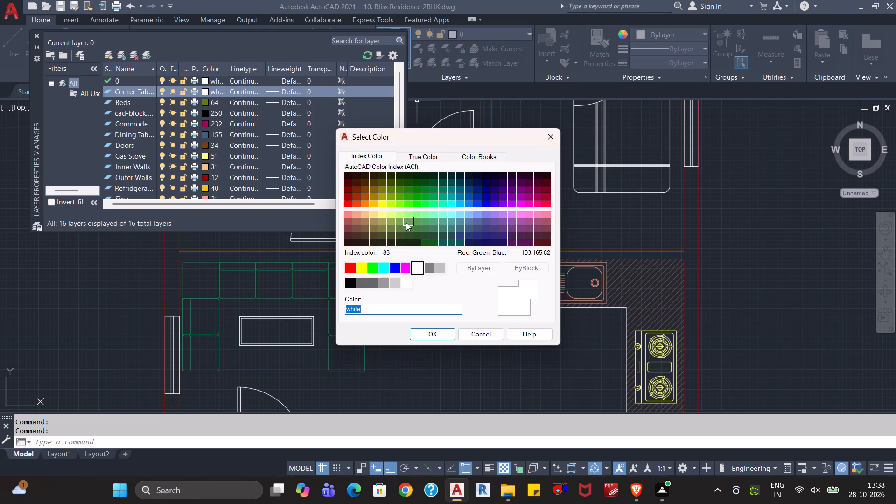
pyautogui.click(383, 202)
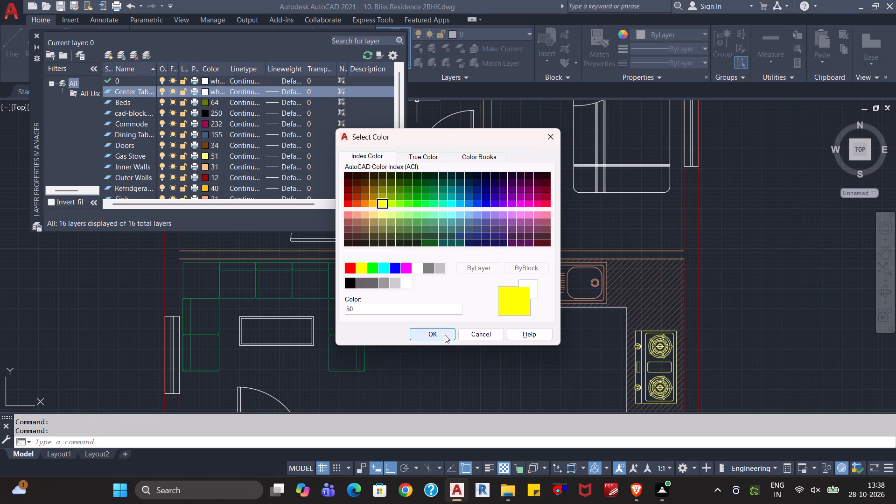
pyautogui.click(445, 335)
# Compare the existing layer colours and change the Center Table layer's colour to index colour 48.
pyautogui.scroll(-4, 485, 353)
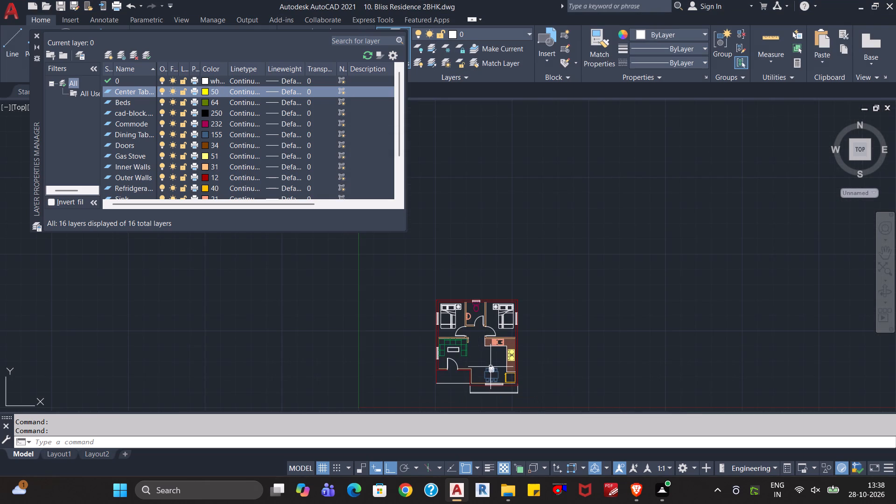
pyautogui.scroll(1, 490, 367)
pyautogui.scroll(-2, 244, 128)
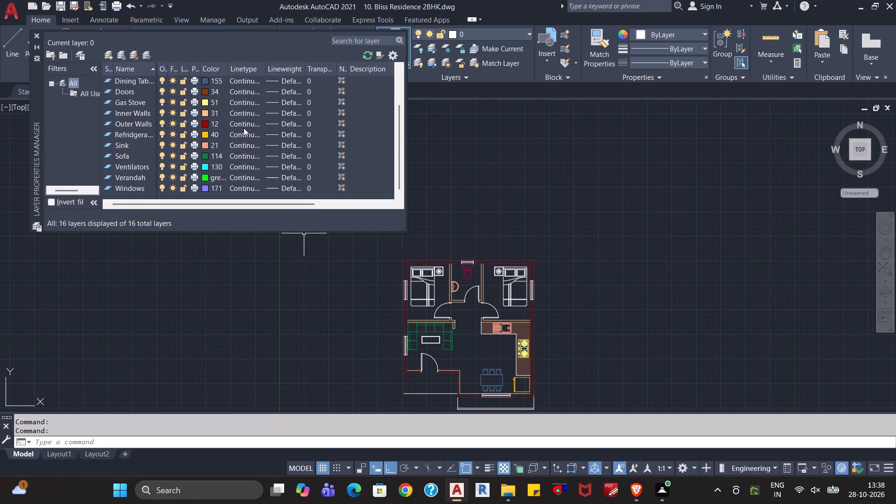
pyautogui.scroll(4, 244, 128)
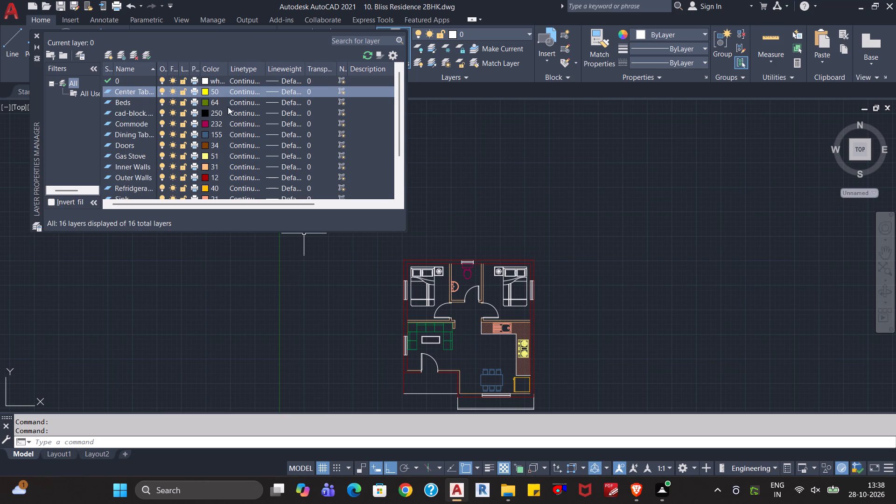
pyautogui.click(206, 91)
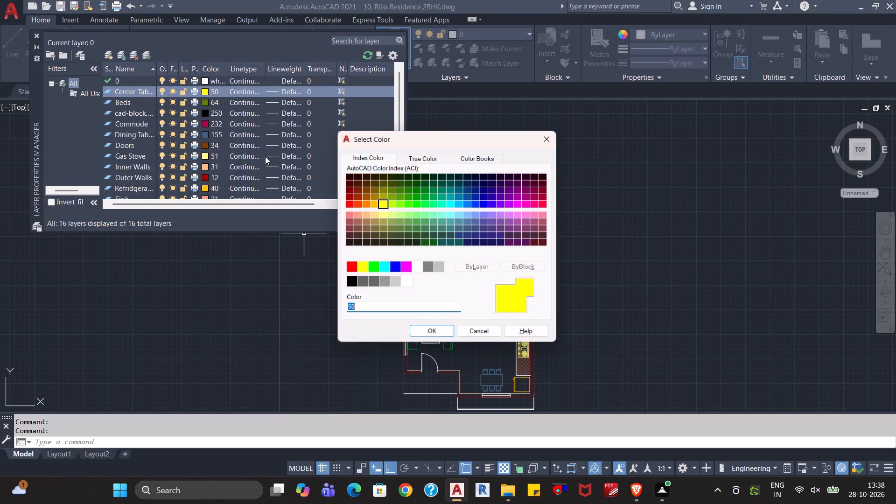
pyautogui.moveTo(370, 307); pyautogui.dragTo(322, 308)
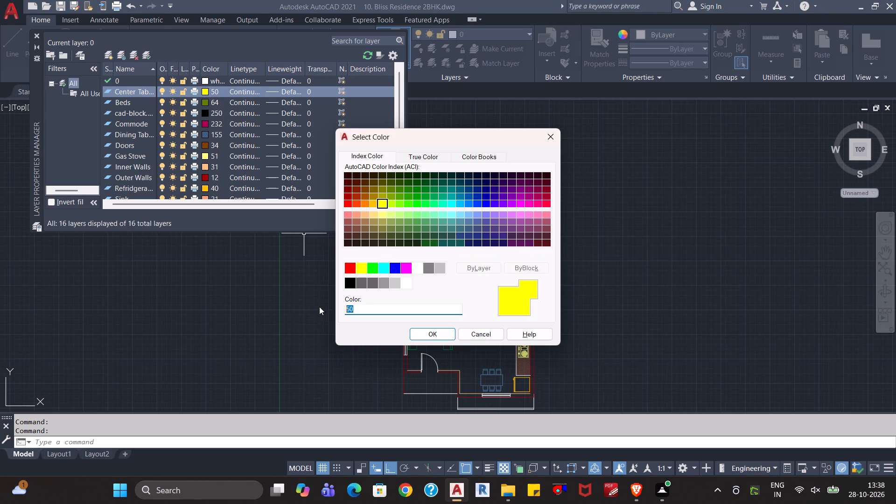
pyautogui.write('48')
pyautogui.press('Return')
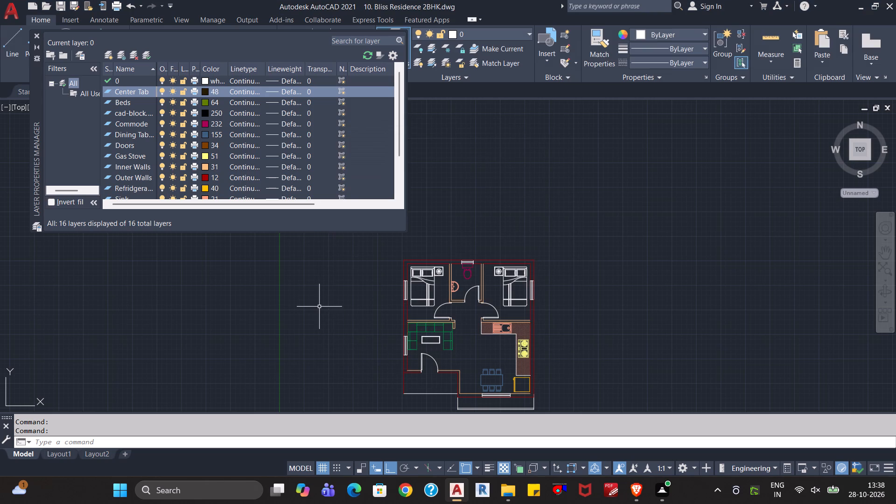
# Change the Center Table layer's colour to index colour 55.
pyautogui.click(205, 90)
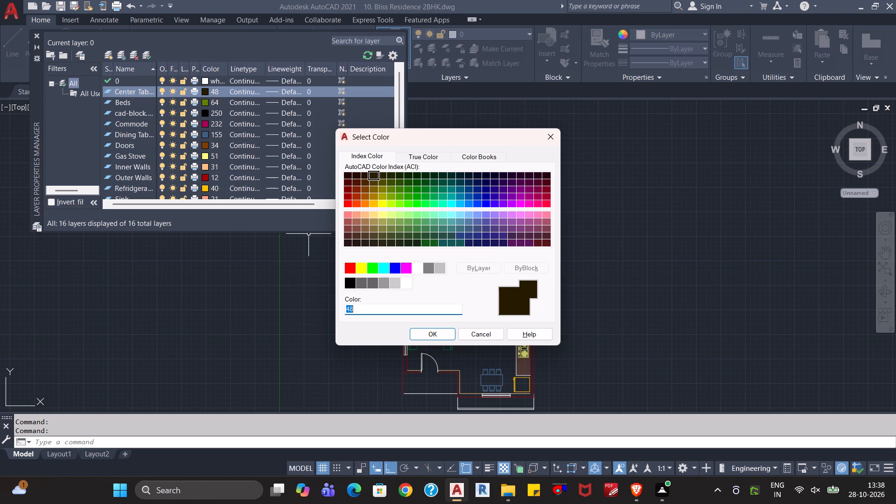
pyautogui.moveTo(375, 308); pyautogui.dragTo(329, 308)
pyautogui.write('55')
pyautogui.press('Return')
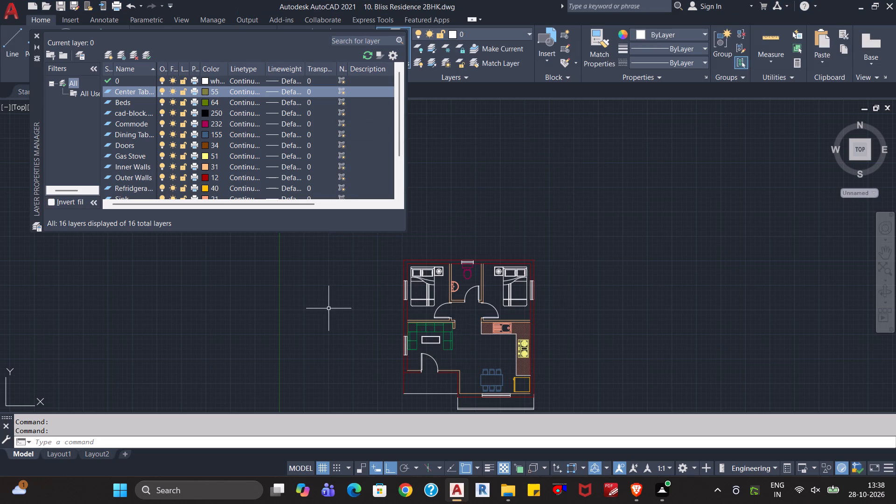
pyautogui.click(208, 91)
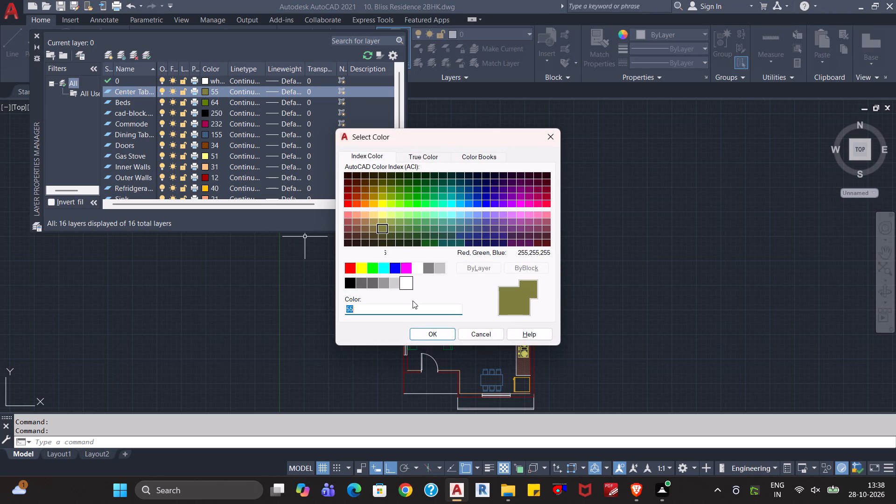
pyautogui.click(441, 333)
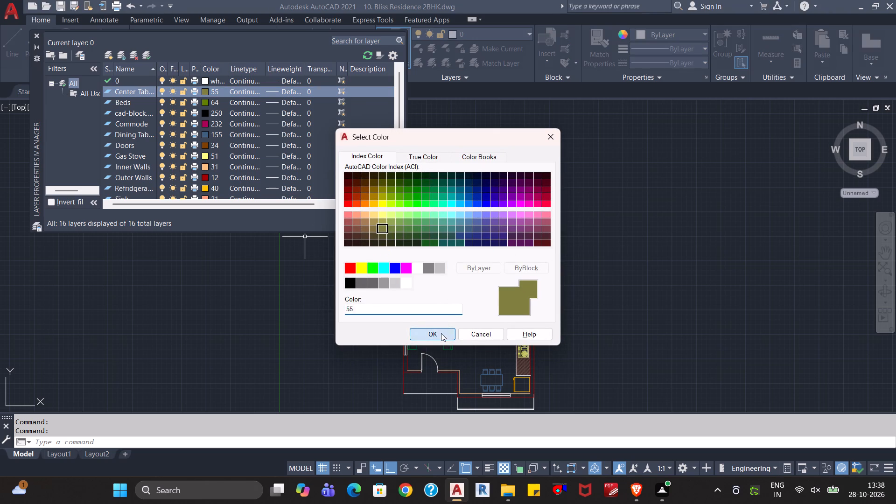
# Check the other layers' colours and set the Center Table layer's colour to index colour 54.
pyautogui.scroll(-1, 252, 136)
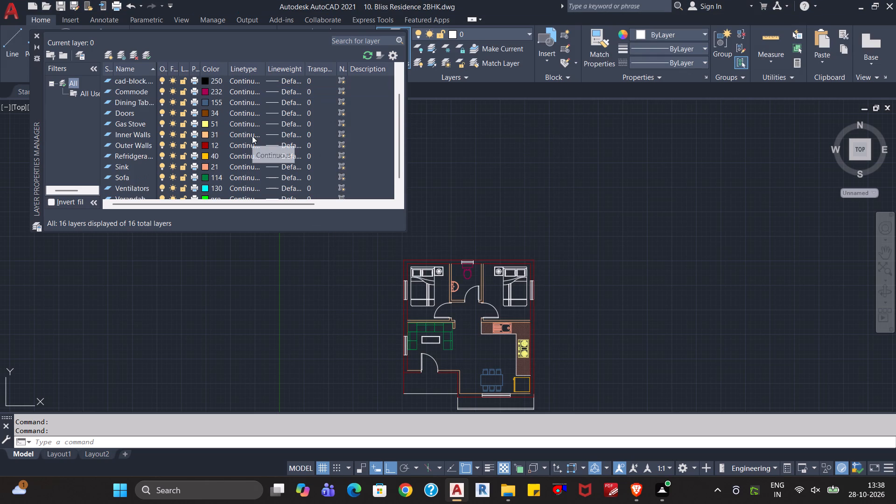
pyautogui.scroll(-2, 252, 136)
pyautogui.scroll(4, 252, 136)
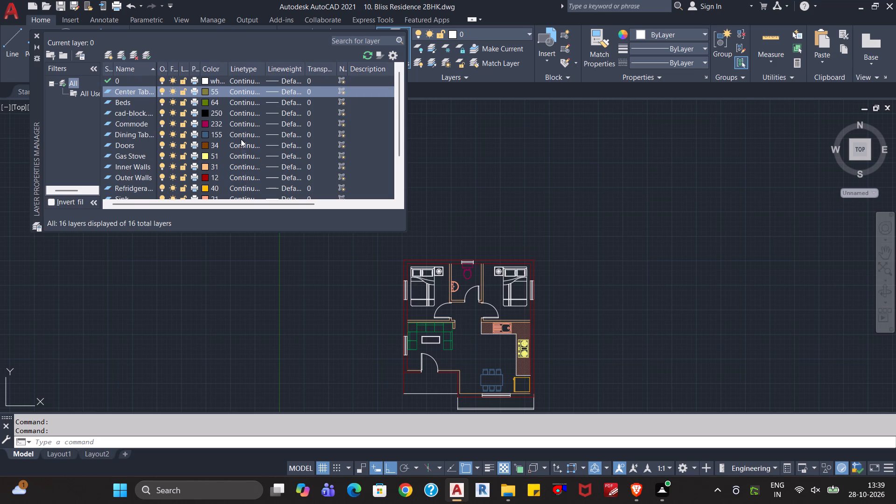
pyautogui.scroll(3, 197, 98)
pyautogui.click(206, 93)
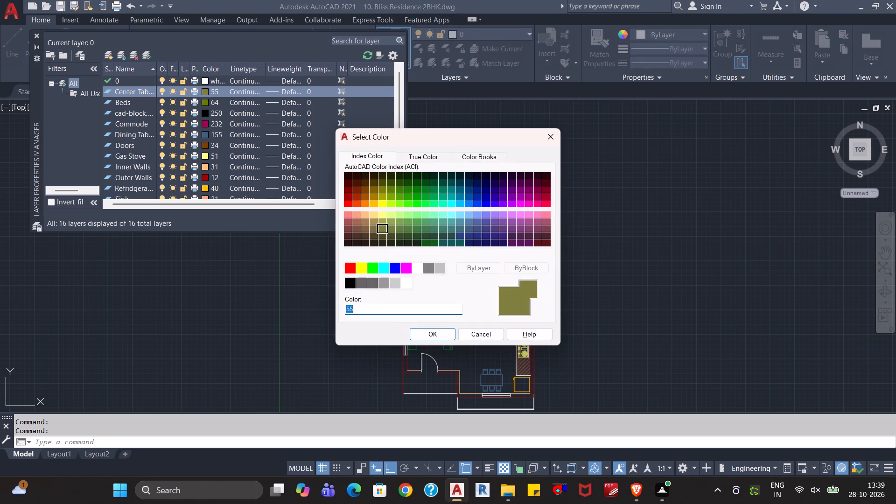
pyautogui.moveTo(369, 306); pyautogui.dragTo(340, 310)
pyautogui.write('54')
pyautogui.press('Return')
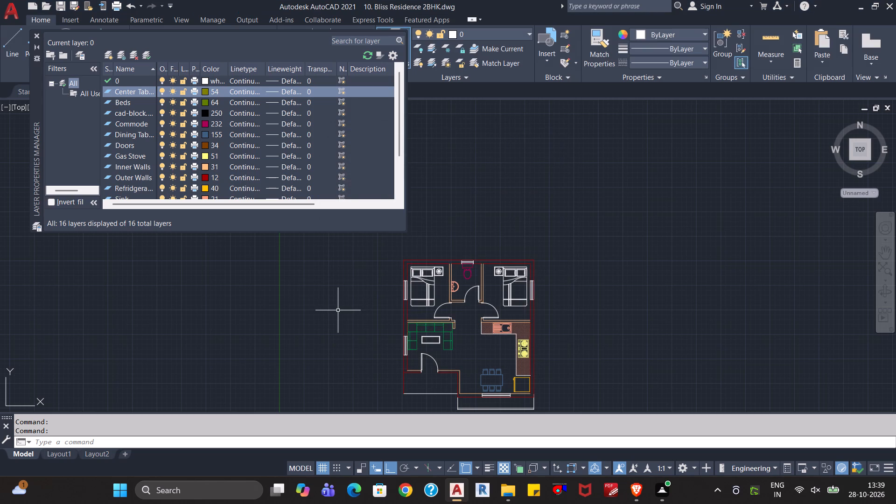
pyautogui.scroll(-1, 349, 308)
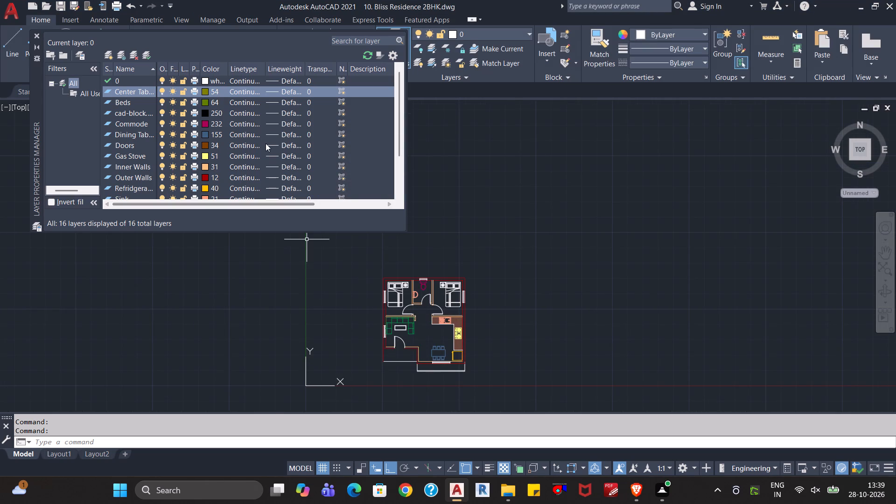
pyautogui.scroll(-3, 266, 143)
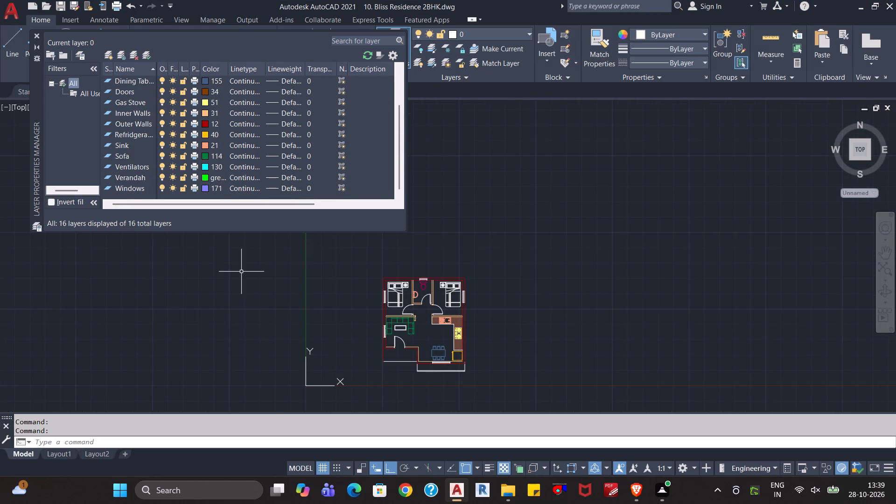
# Close the layer properties palette and assign the center table's double rectangle inside the U-shaped sofa to the Center Table layer.
pyautogui.press('Escape')
pyautogui.click(40, 35)
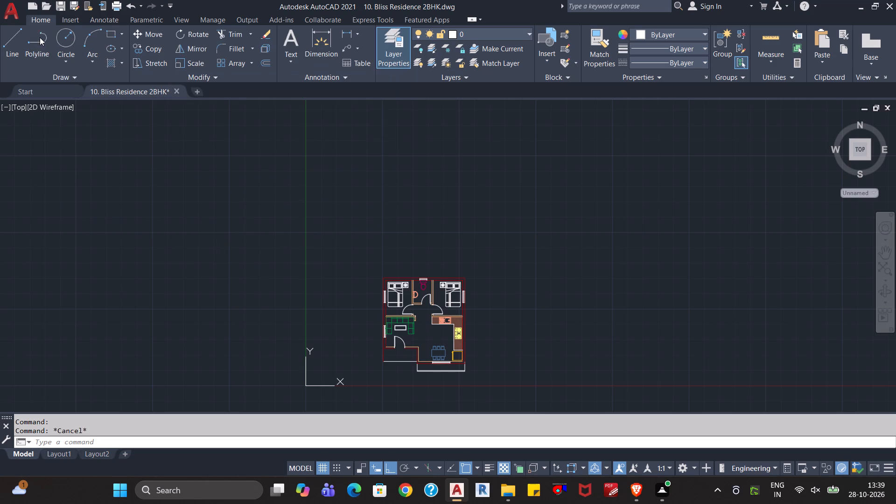
pyautogui.scroll(4, 379, 294)
pyautogui.scroll(-3, 464, 345)
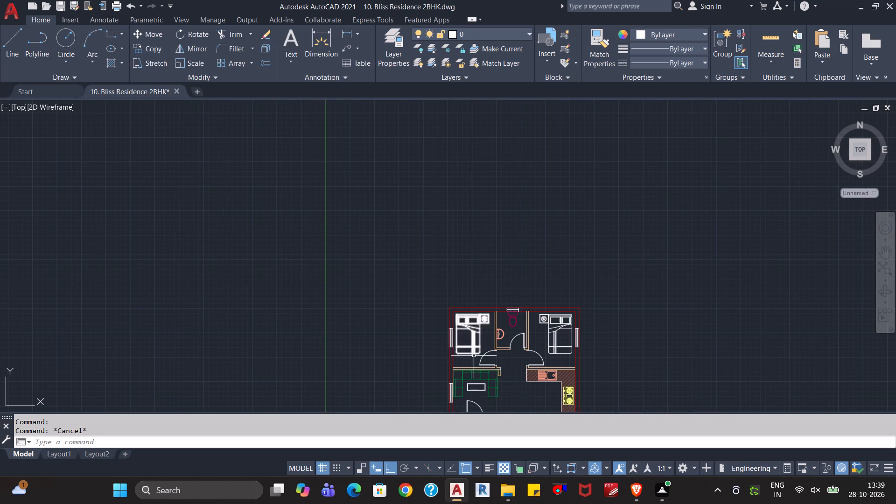
pyautogui.moveTo(438, 367); pyautogui.dragTo(321, 246, button='middle')
pyautogui.scroll(3, 366, 277)
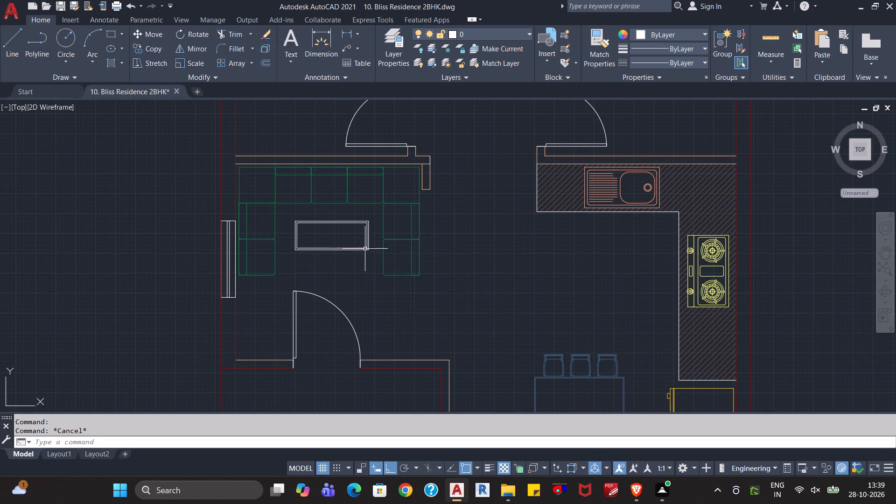
pyautogui.click(377, 215)
pyautogui.click(292, 258)
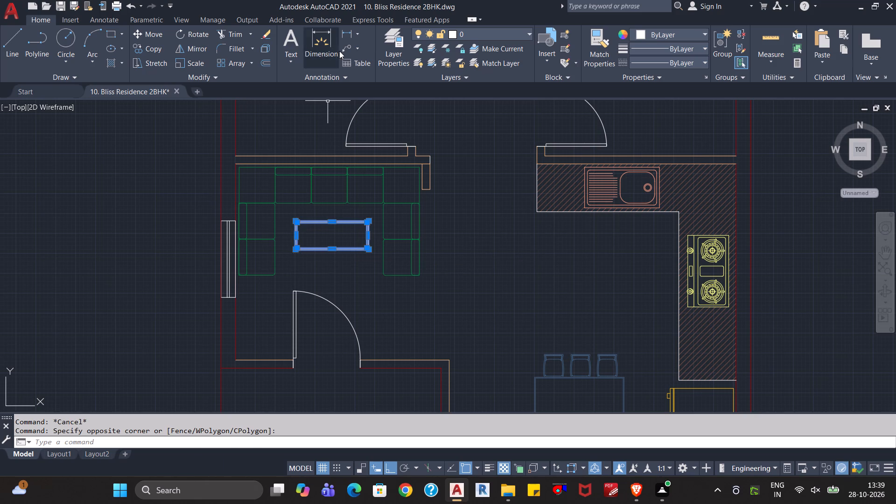
pyautogui.click(497, 36)
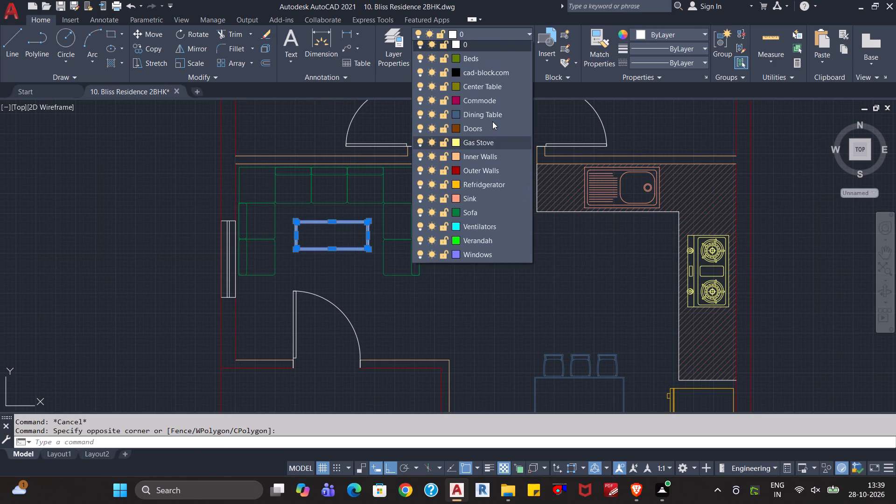
pyautogui.click(493, 92)
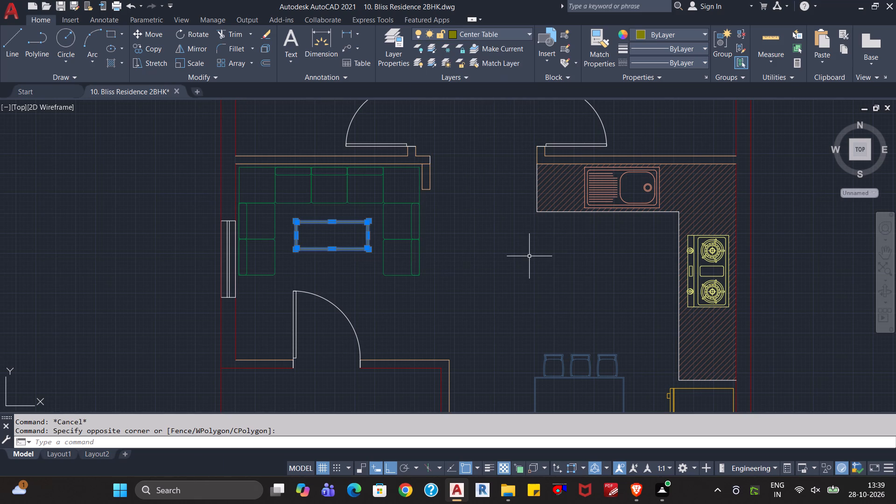
pyautogui.press('Escape')
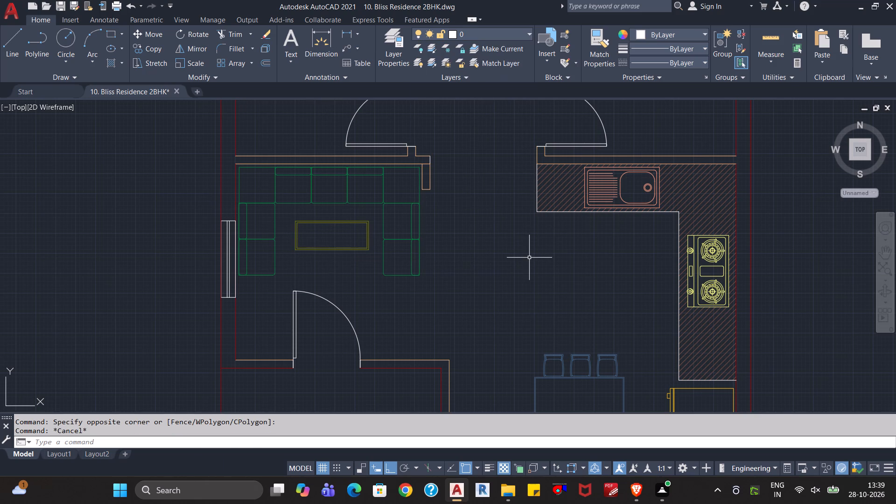
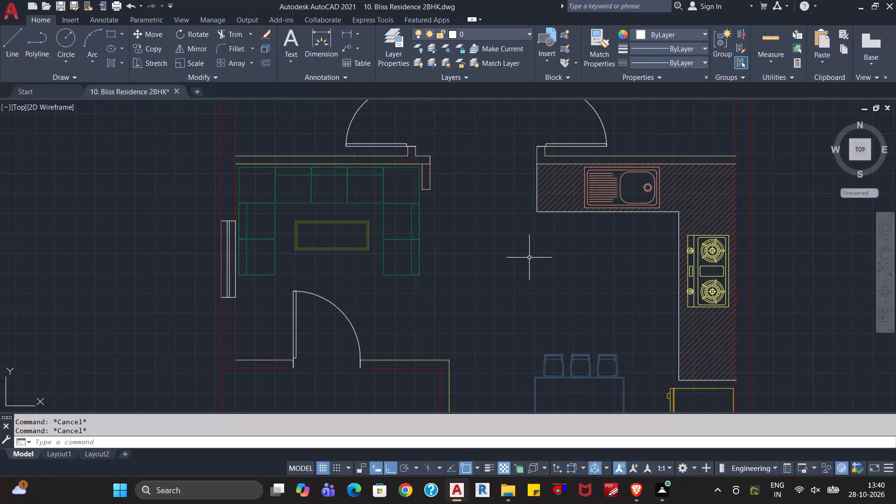
# Hatch the inner rectangle of the center table with the ANSI37 pattern in index colour 55.
pyautogui.write('ha')
pyautogui.press('Return')
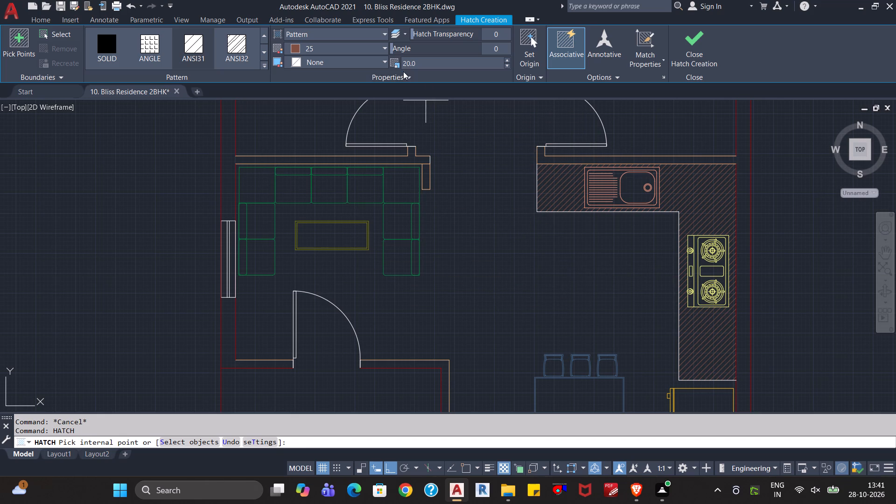
pyautogui.click(384, 47)
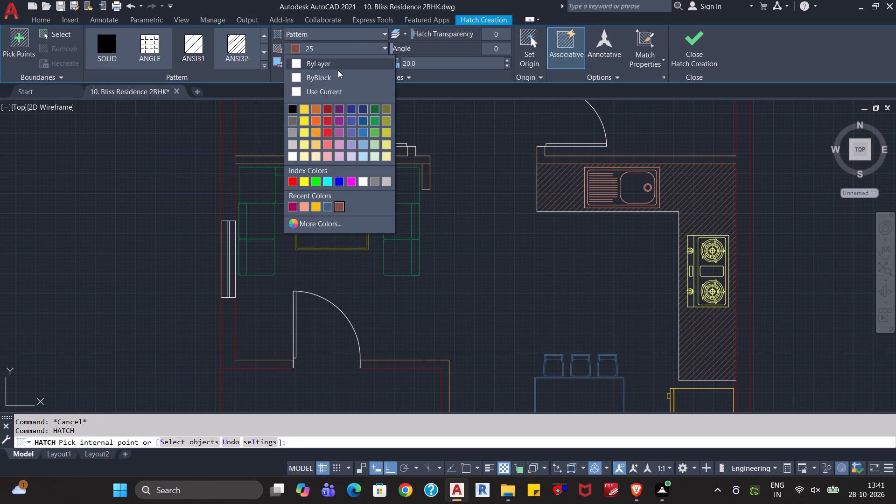
pyautogui.click(310, 221)
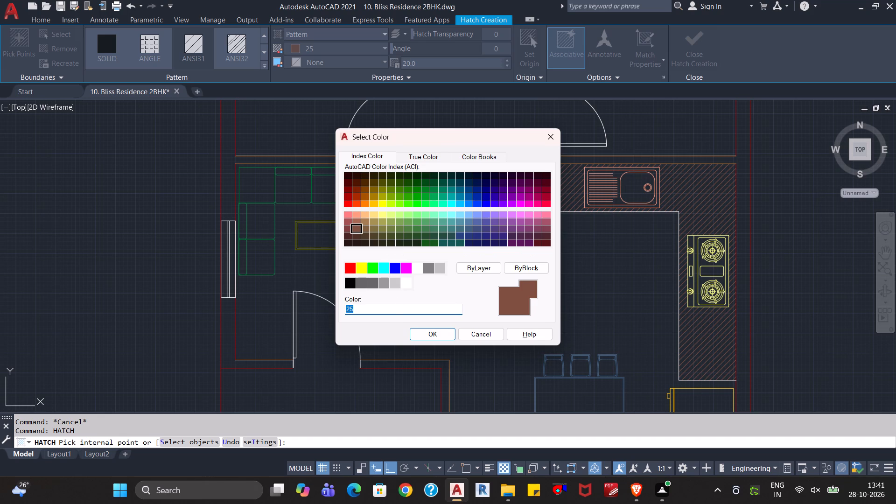
pyautogui.write('55')
pyautogui.press('Return')
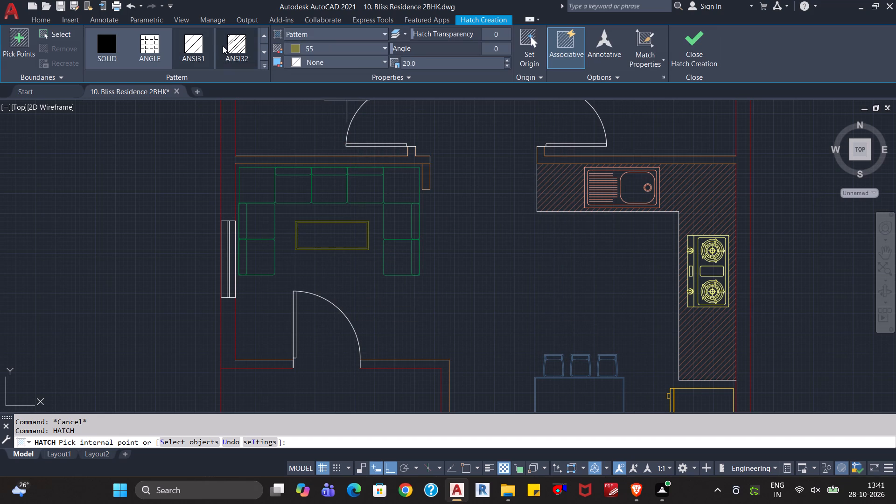
pyautogui.click(263, 65)
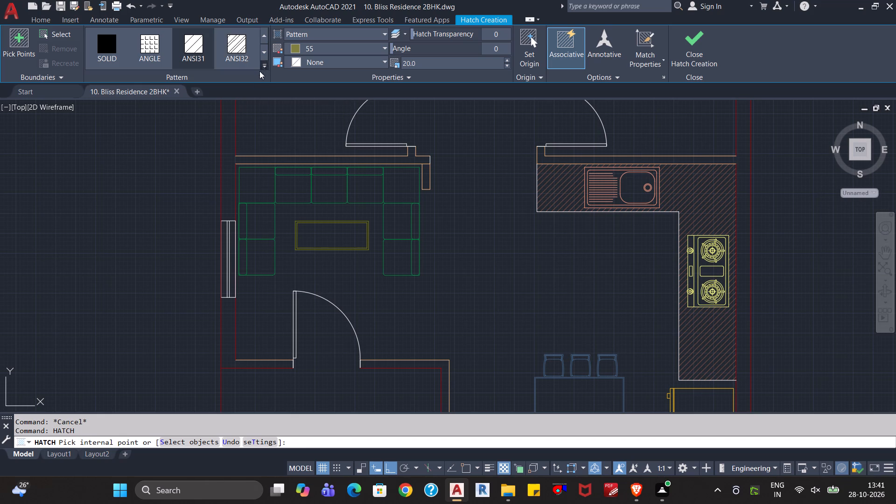
pyautogui.click(107, 121)
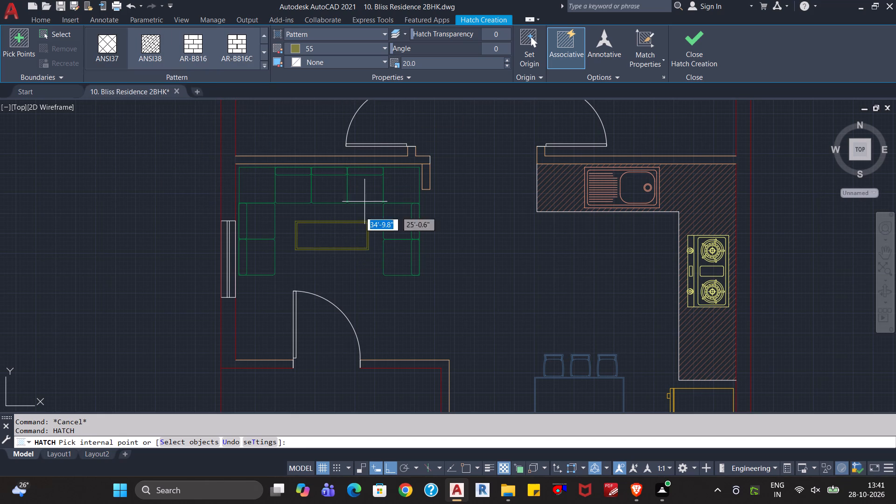
pyautogui.click(339, 240)
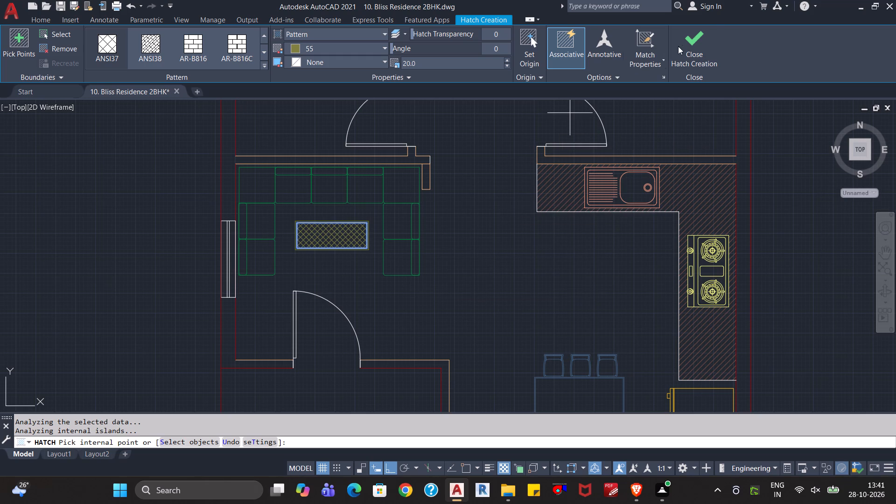
pyautogui.click(694, 46)
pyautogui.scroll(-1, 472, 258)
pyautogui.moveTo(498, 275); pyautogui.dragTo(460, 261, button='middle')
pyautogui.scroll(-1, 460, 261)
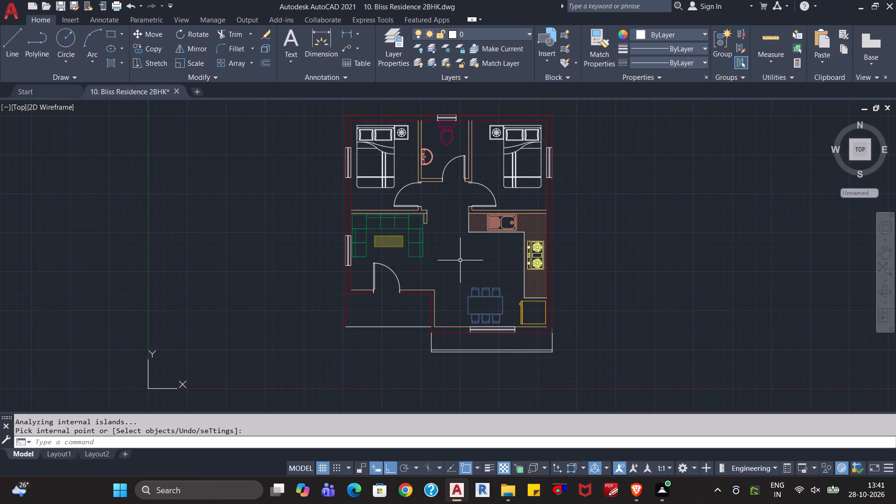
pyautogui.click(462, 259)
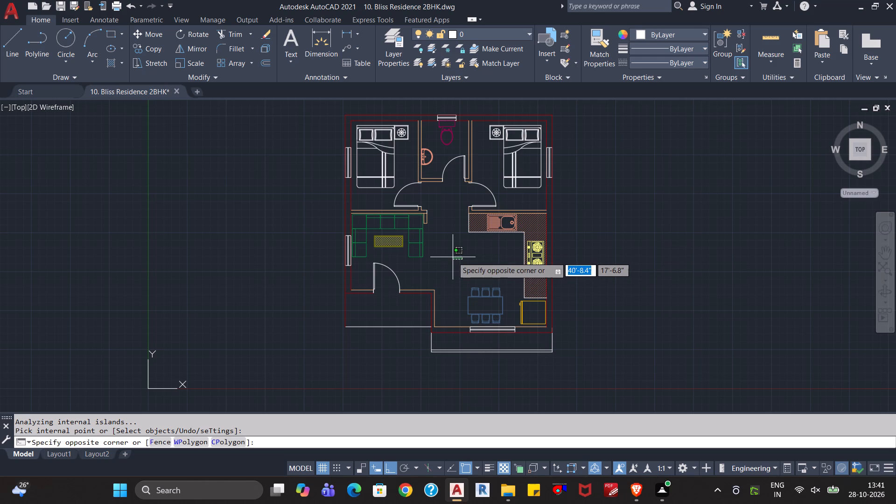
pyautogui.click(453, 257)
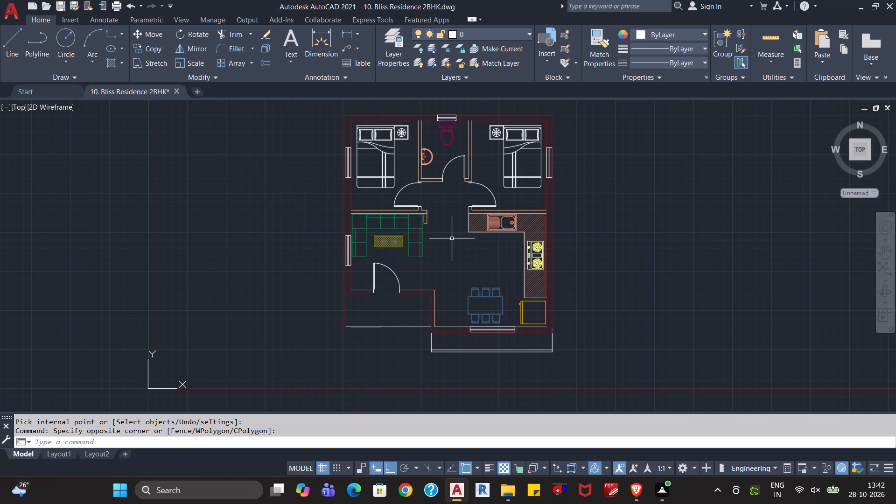
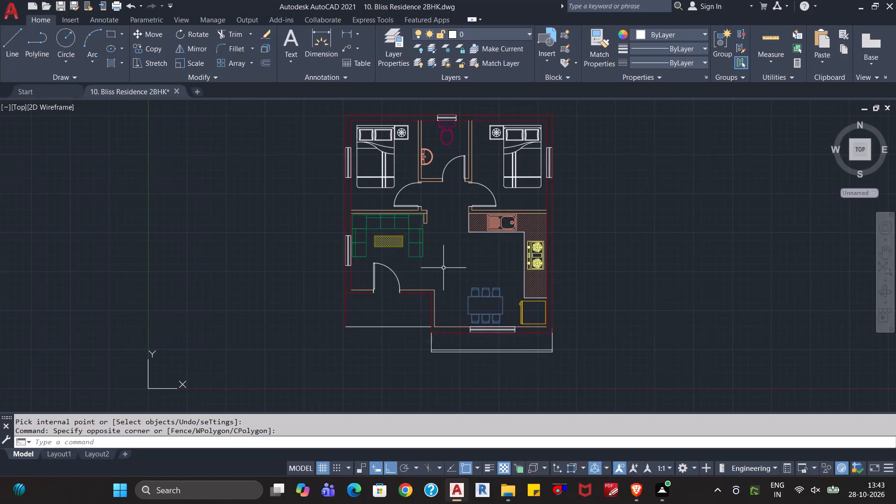
# Select the four door blocks at the living room entrance, the two bedrooms and the bathroom together.
pyautogui.click(444, 268)
pyautogui.click(387, 278)
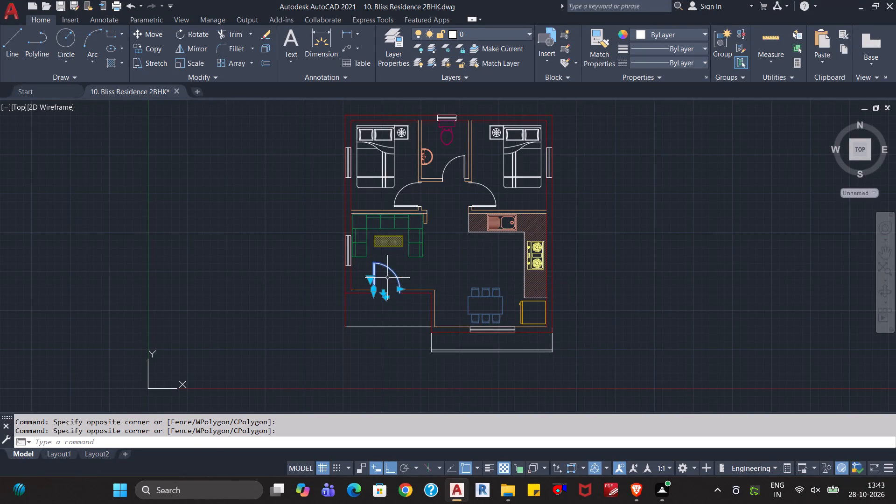
pyautogui.click(400, 195)
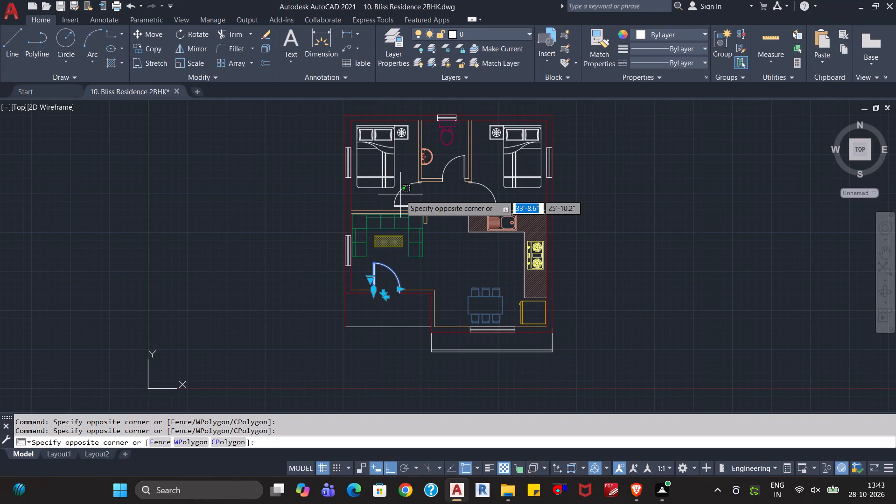
pyautogui.click(392, 197)
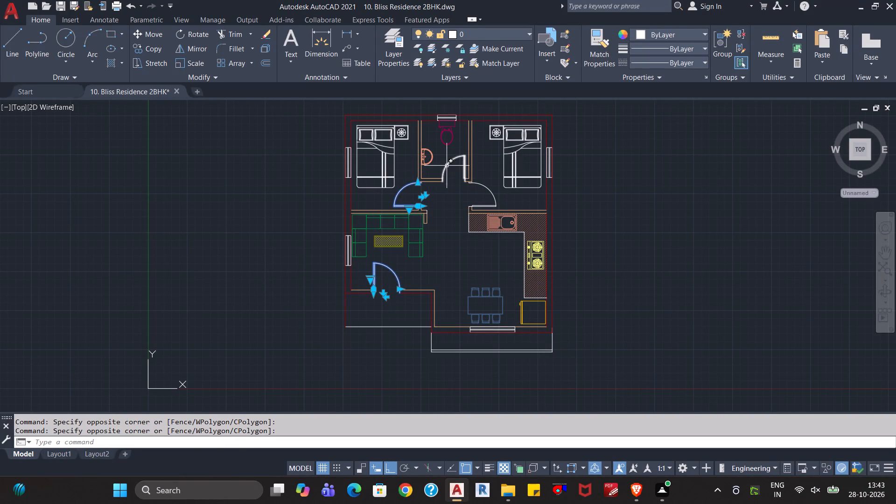
pyautogui.click(447, 166)
pyautogui.click(486, 188)
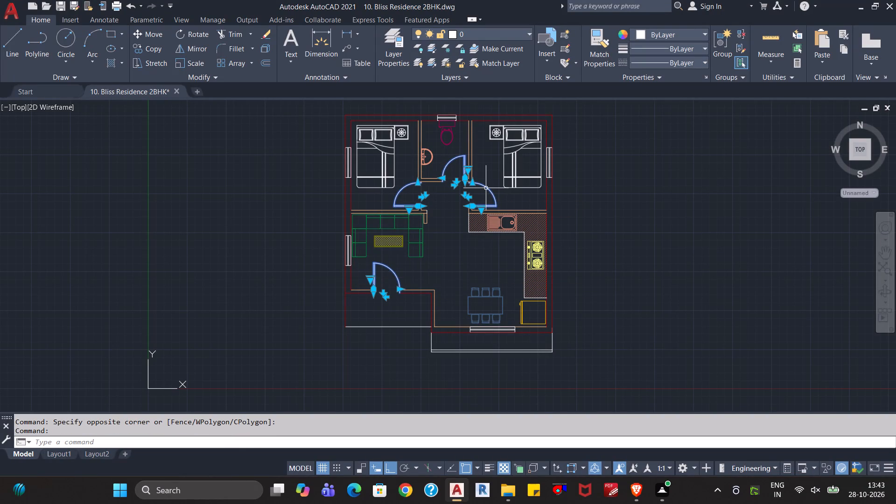
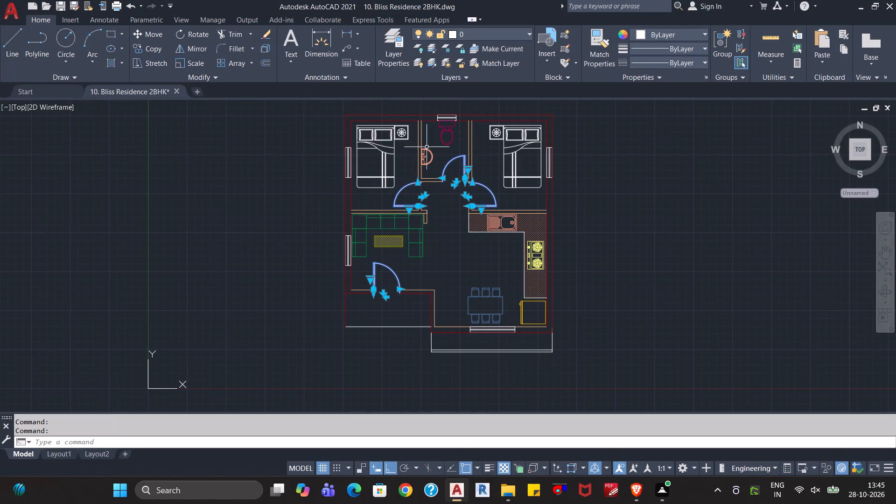
# Assign the four selected door blocks to the Doors layer and clear the selection.
pyautogui.click(522, 36)
pyautogui.click(461, 128)
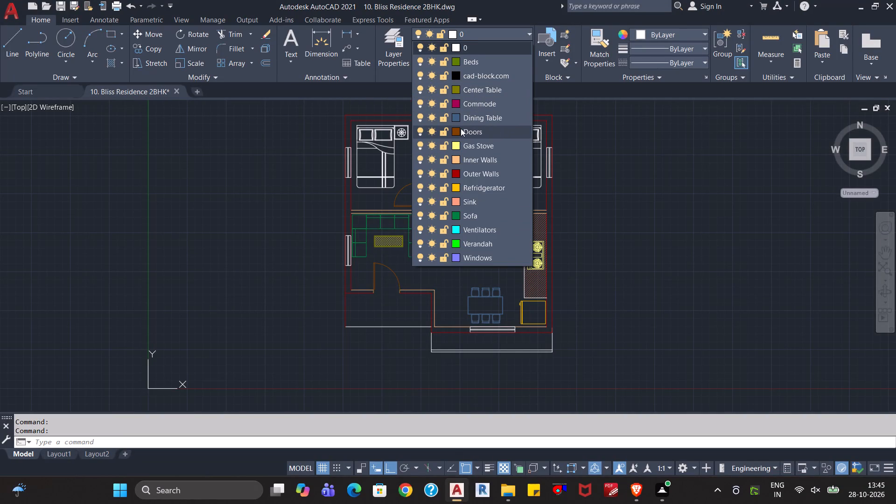
pyautogui.press('Escape')
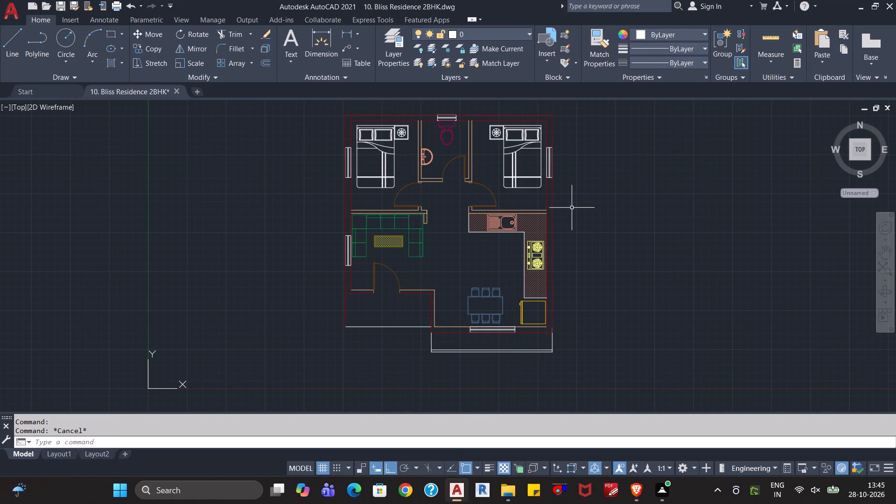
# Select the bed blocks in both bedrooms together.
pyautogui.moveTo(603, 198); pyautogui.dragTo(601, 246, button='middle')
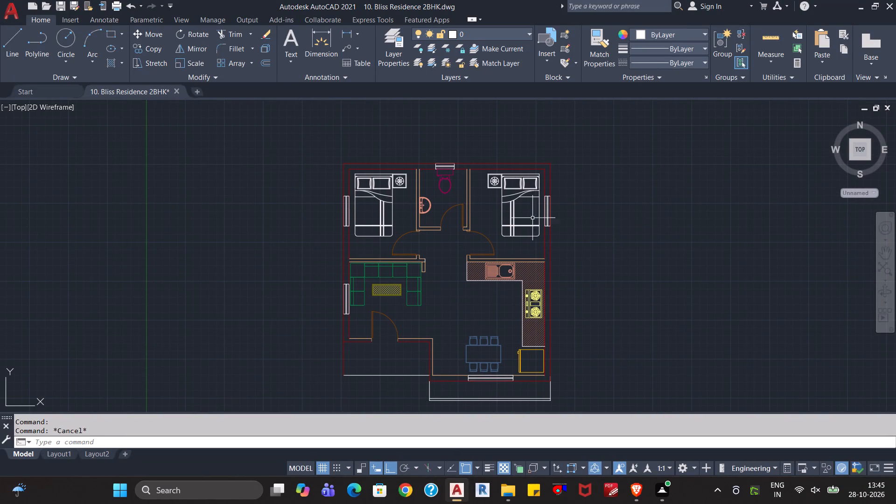
pyautogui.click(509, 209)
pyautogui.click(392, 207)
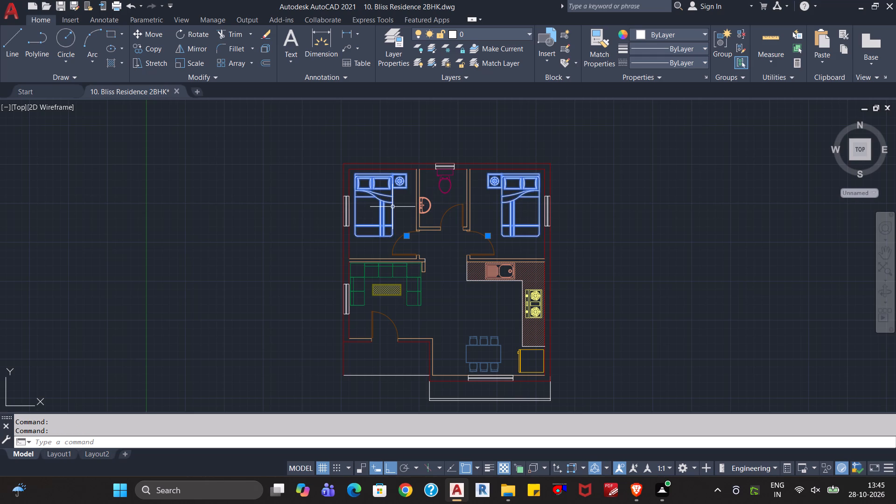
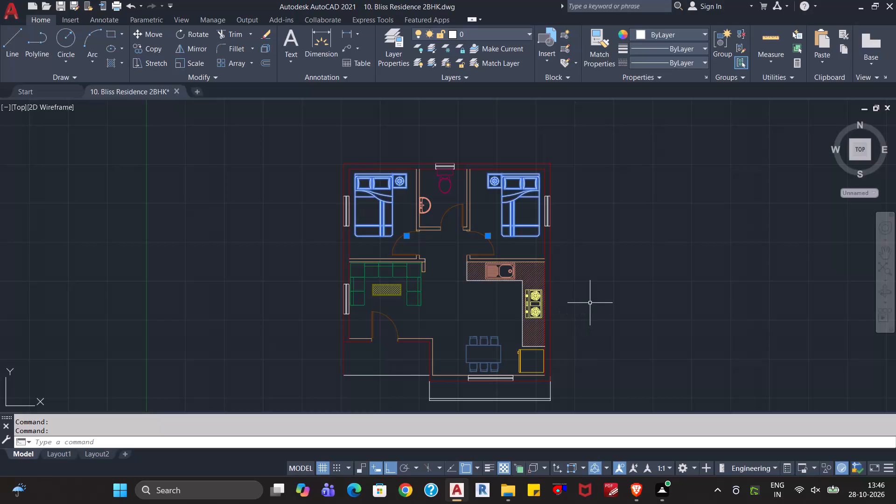
# Assign the selected bed blocks in both bedrooms to the Beds layer and clear the selection.
pyautogui.click(507, 34)
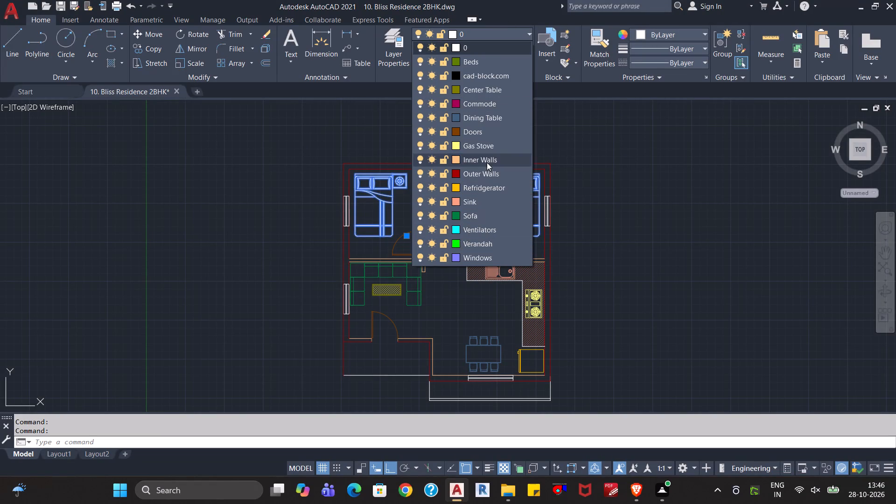
pyautogui.click(483, 65)
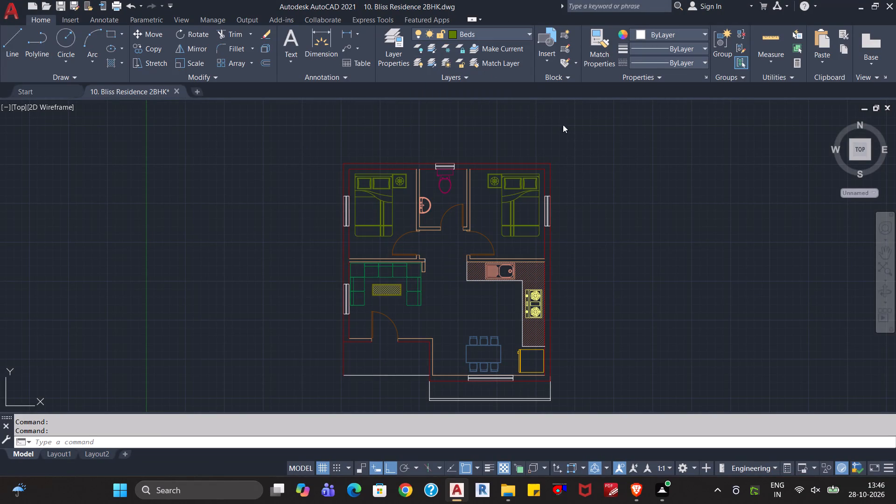
pyautogui.press('Escape')
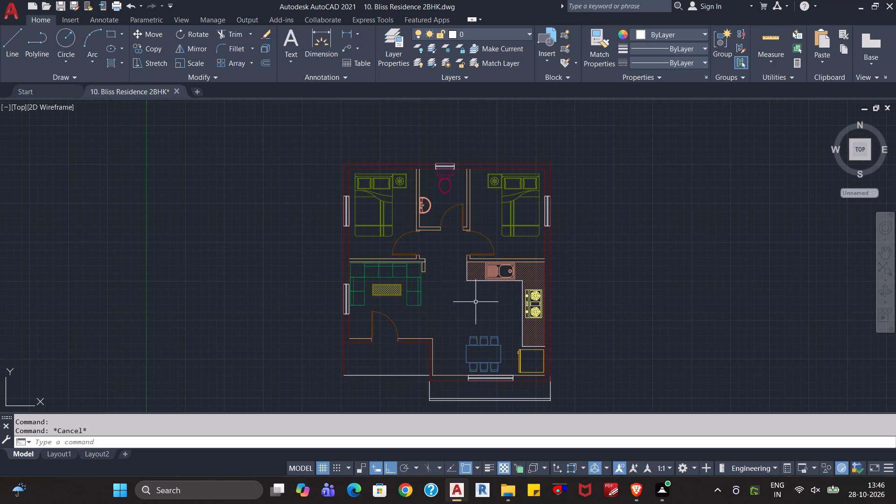
# Assign the two bedroom windows, the living-room window and the dining-area window to the Windows layer.
pyautogui.click(548, 210)
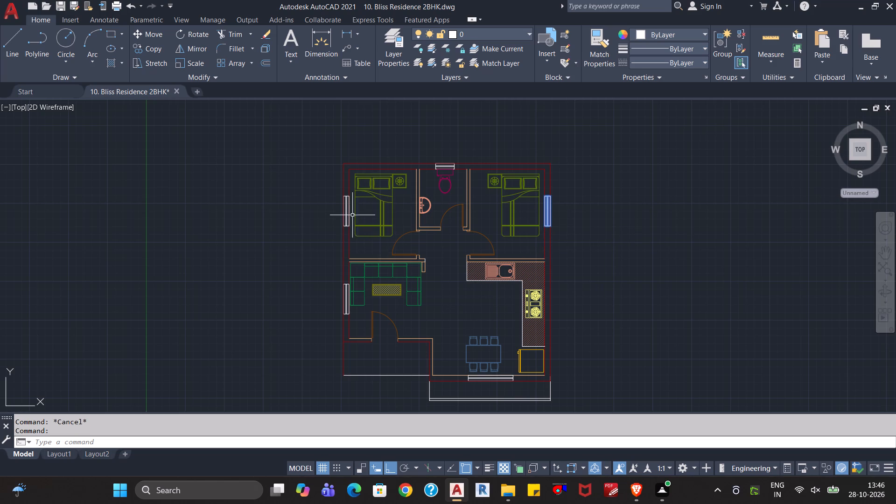
pyautogui.click(348, 214)
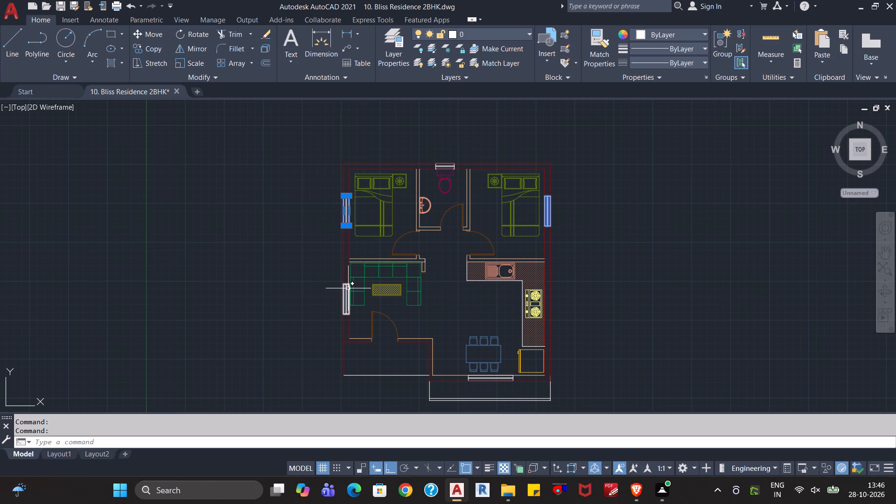
pyautogui.click(348, 288)
pyautogui.click(489, 378)
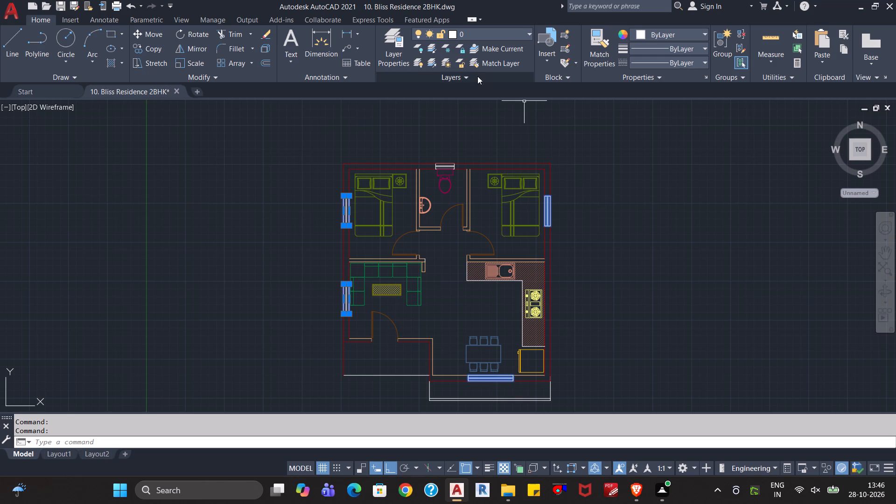
pyautogui.click(496, 35)
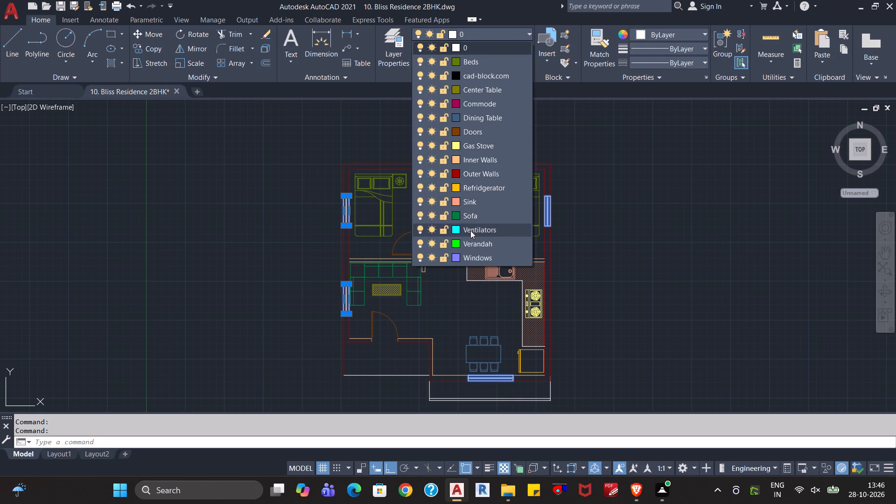
pyautogui.click(475, 256)
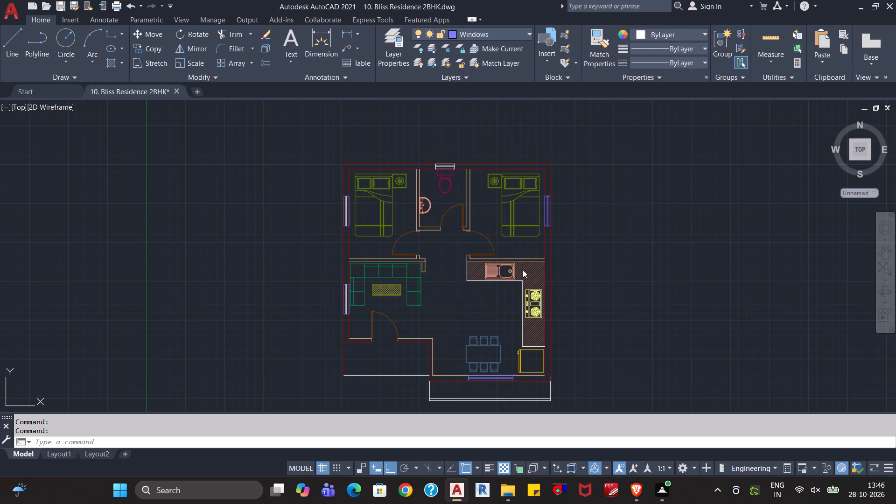
pyautogui.press('Escape')
# Assign the inner pane lines of the living-room window and the window of the bedroom above it to the Windows layer.
pyautogui.scroll(2, 374, 269)
pyautogui.scroll(2, 313, 329)
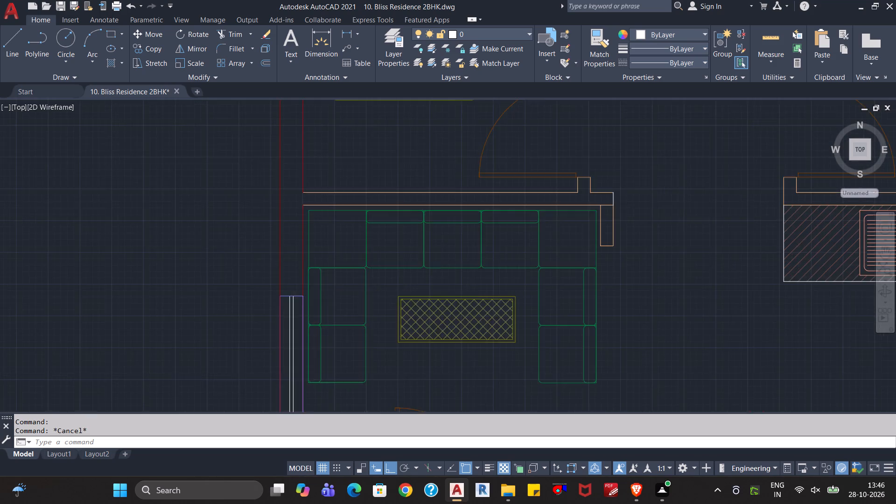
pyautogui.moveTo(295, 323); pyautogui.dragTo(277, 338)
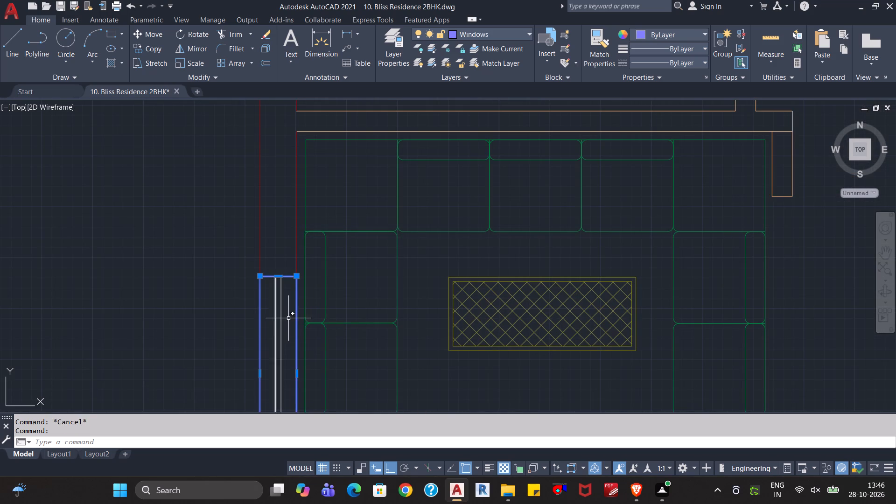
pyautogui.click(288, 317)
pyautogui.click(268, 343)
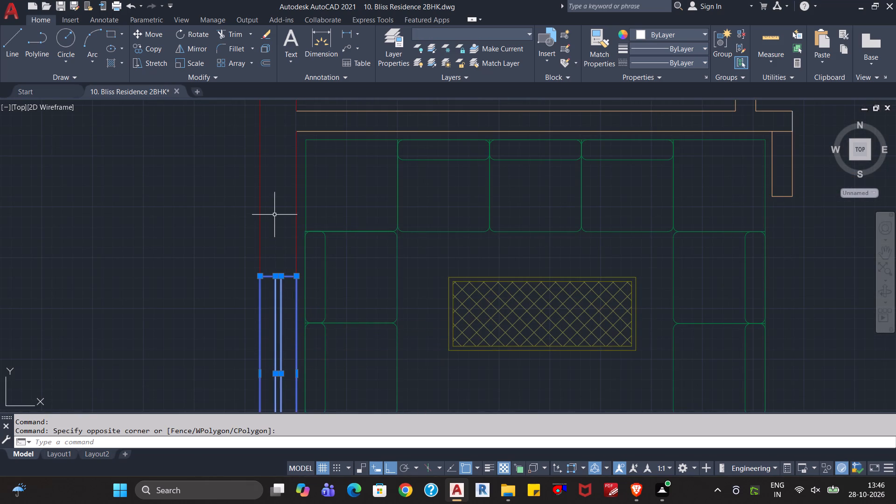
pyautogui.scroll(-2, 274, 214)
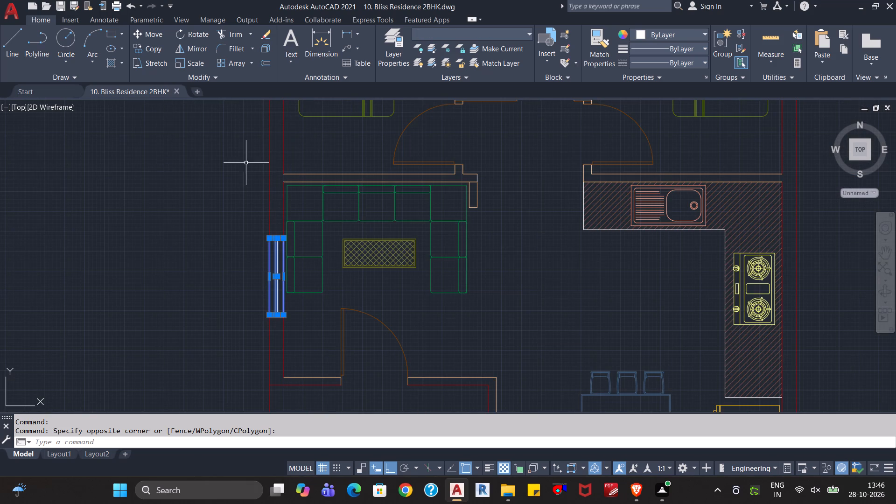
pyautogui.moveTo(246, 166); pyautogui.dragTo(228, 336, button='middle')
pyautogui.scroll(2, 254, 244)
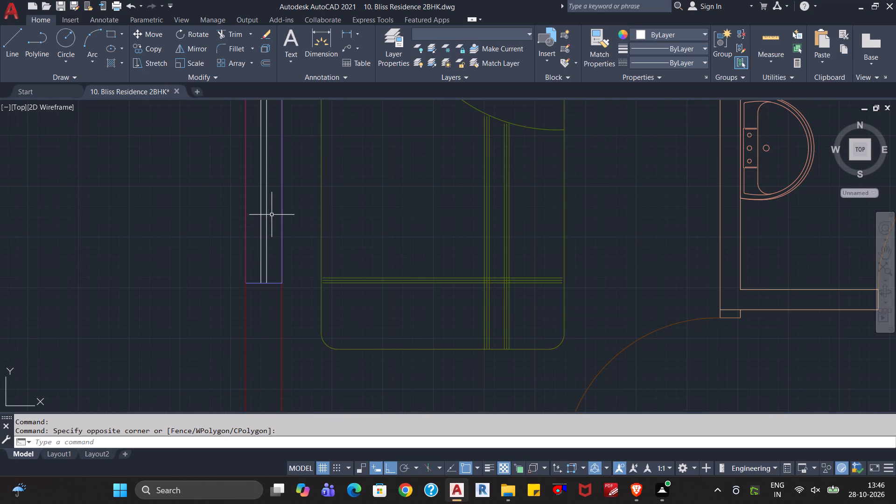
pyautogui.click(273, 210)
pyautogui.click(258, 235)
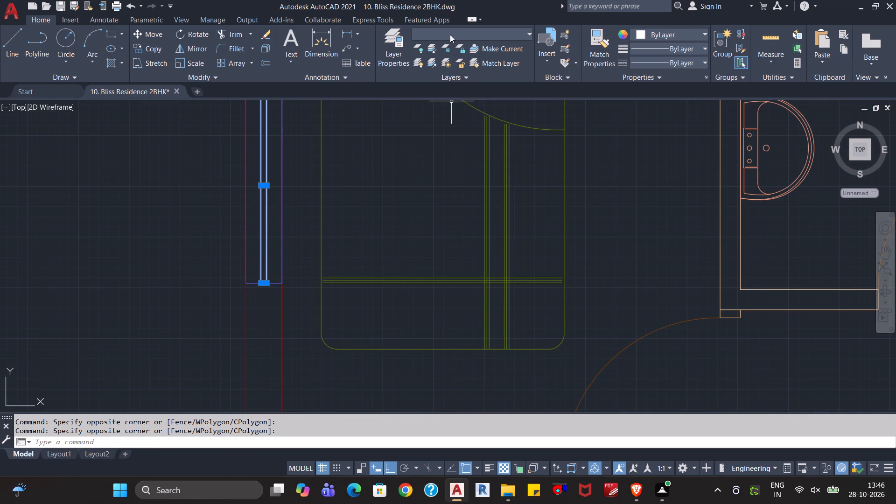
pyautogui.click(506, 39)
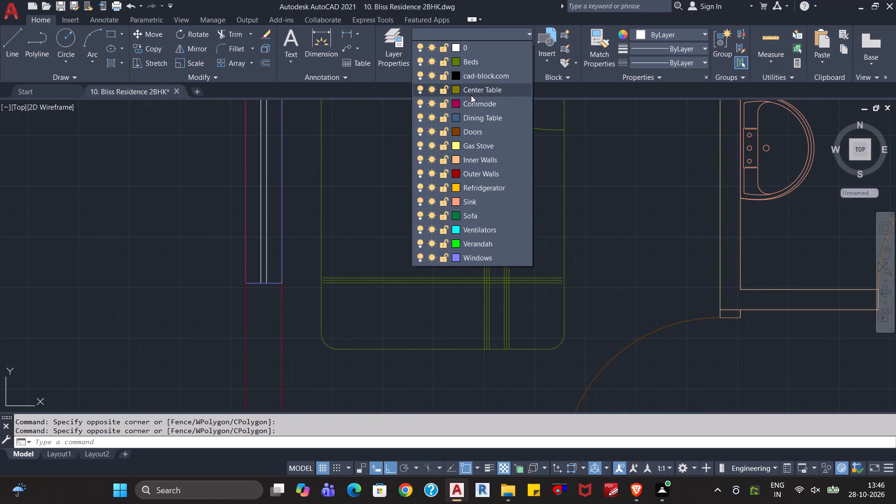
pyautogui.click(473, 259)
pyautogui.scroll(-3, 545, 231)
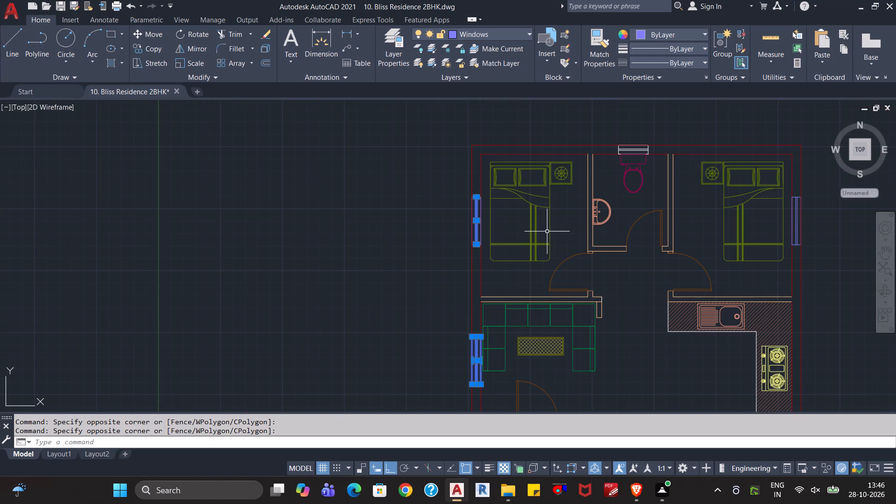
pyautogui.scroll(-2, 617, 307)
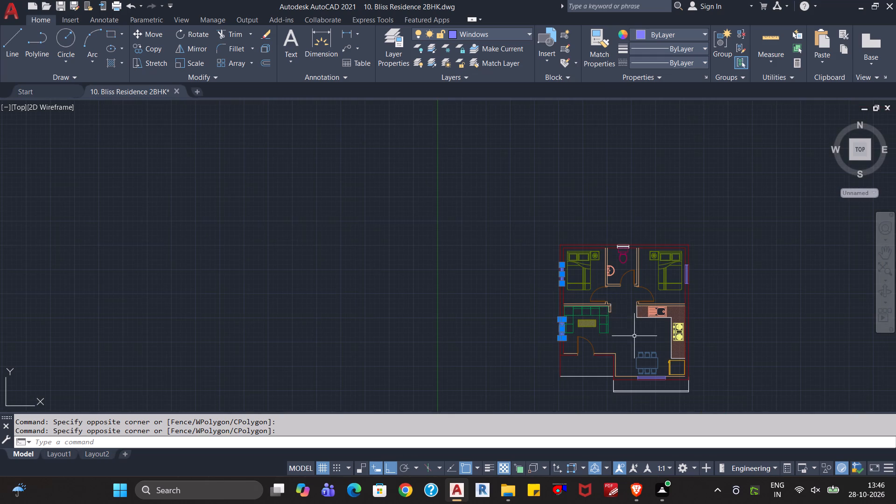
pyautogui.scroll(3, 657, 358)
pyautogui.moveTo(668, 366); pyautogui.dragTo(671, 243, button='middle')
pyautogui.scroll(1, 671, 243)
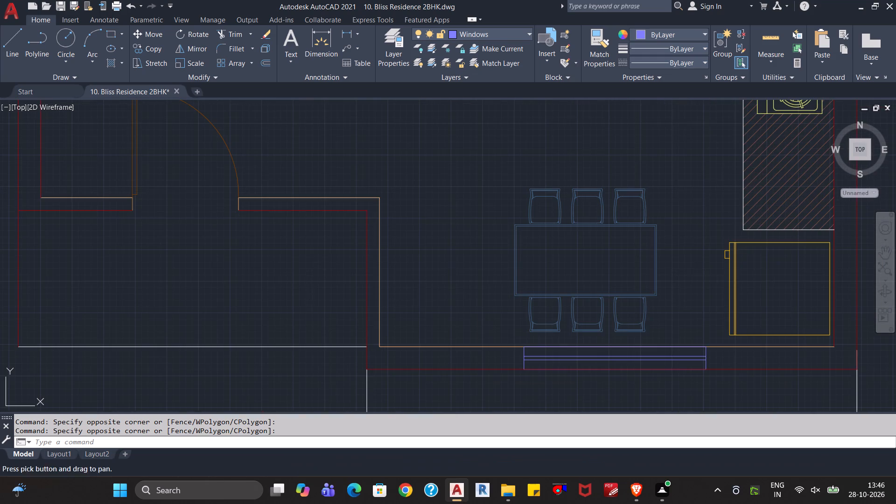
pyautogui.press('Escape')
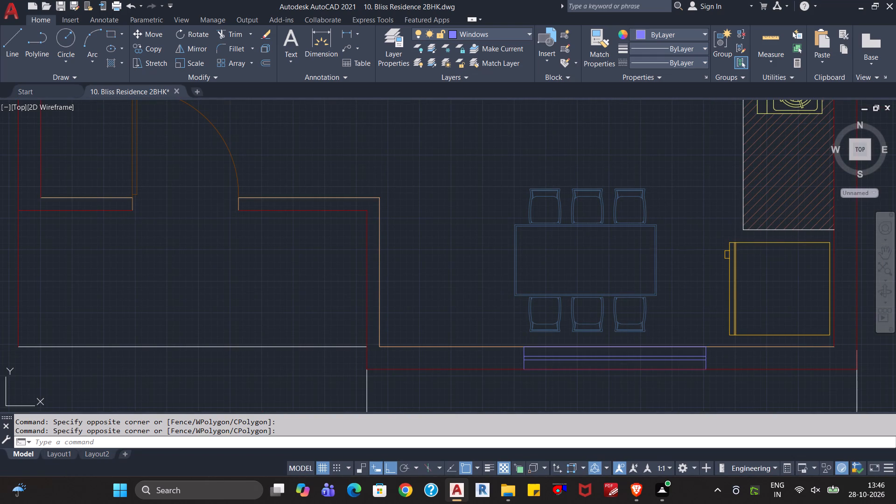
pyautogui.press('Escape')
# Assign the ventilator in the outer wall behind the bathroom commode to the Ventilators layer.
pyautogui.scroll(-2, 670, 241)
pyautogui.scroll(-1, 613, 206)
pyautogui.moveTo(613, 206); pyautogui.dragTo(560, 333, button='middle')
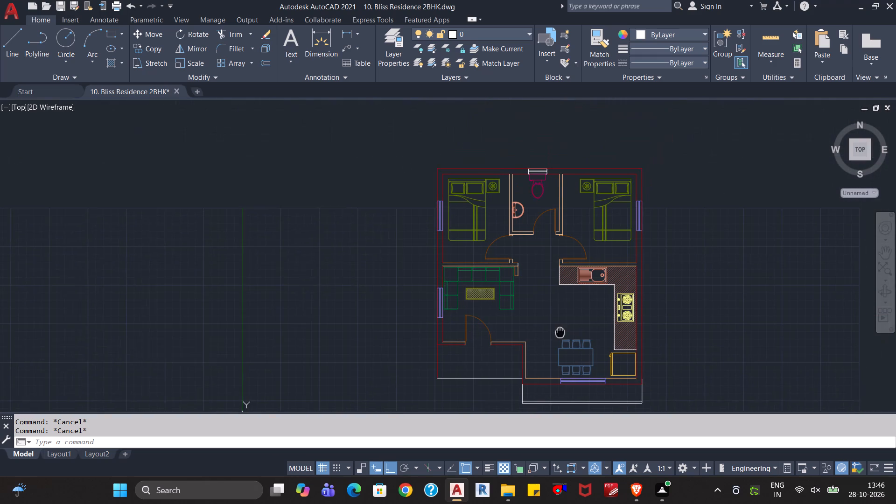
pyautogui.moveTo(560, 333); pyautogui.dragTo(558, 335, button='middle')
pyautogui.scroll(4, 545, 180)
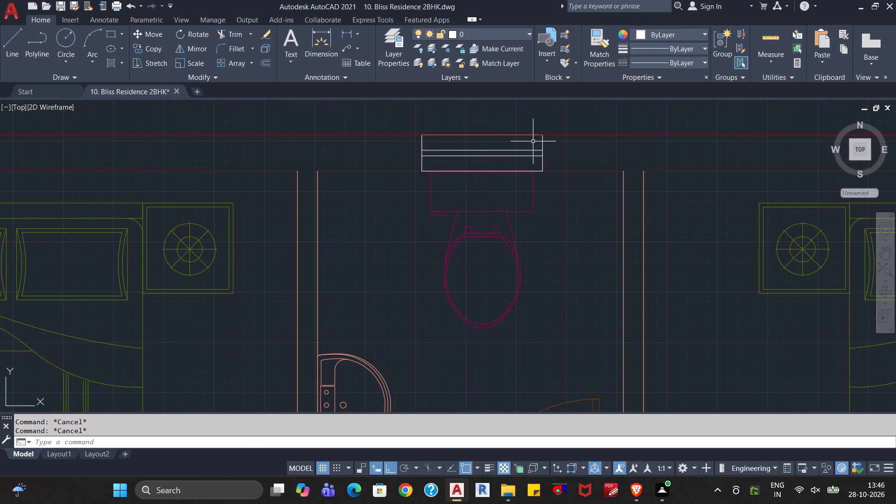
pyautogui.click(533, 141)
pyautogui.click(521, 161)
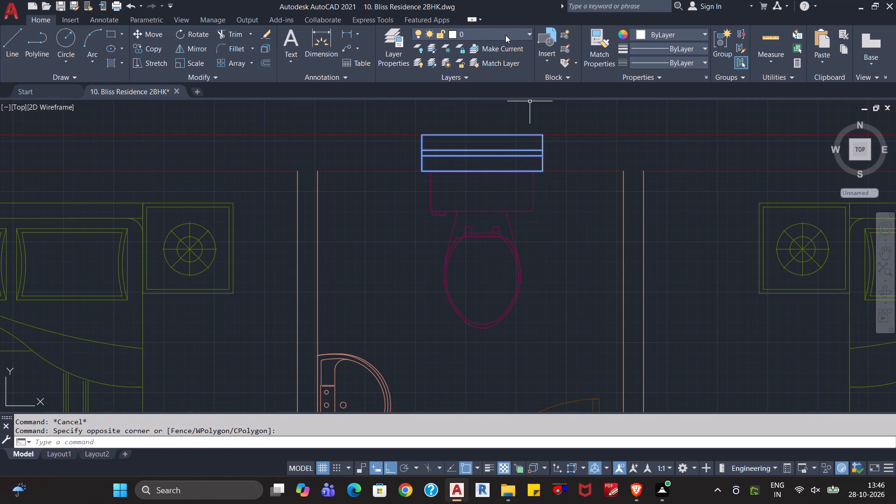
pyautogui.click(505, 35)
pyautogui.click(491, 232)
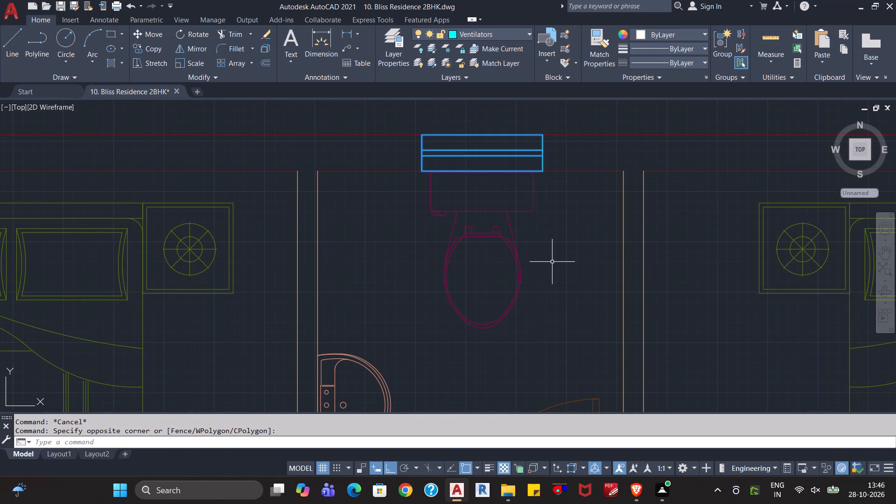
pyautogui.press('Escape')
pyautogui.press('Escape')
# Assign the four white edge lines of the L-shaped kitchen counter to the Sink layer.
pyautogui.scroll(-3, 553, 262)
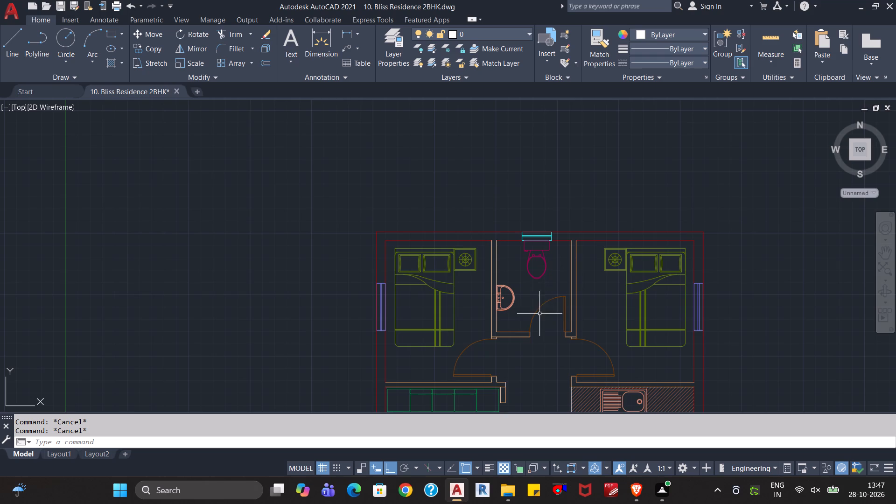
pyautogui.moveTo(536, 299); pyautogui.dragTo(477, 225, button='middle')
pyautogui.moveTo(493, 347); pyautogui.dragTo(466, 252, button='middle')
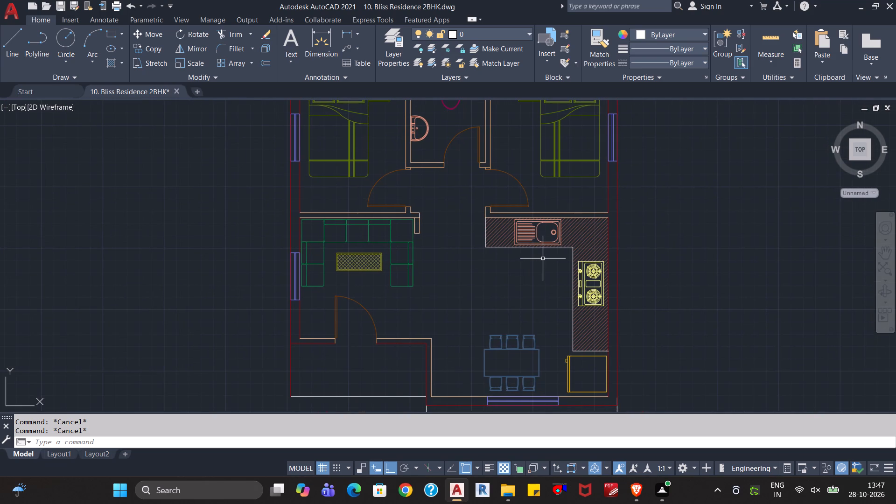
pyautogui.click(561, 247)
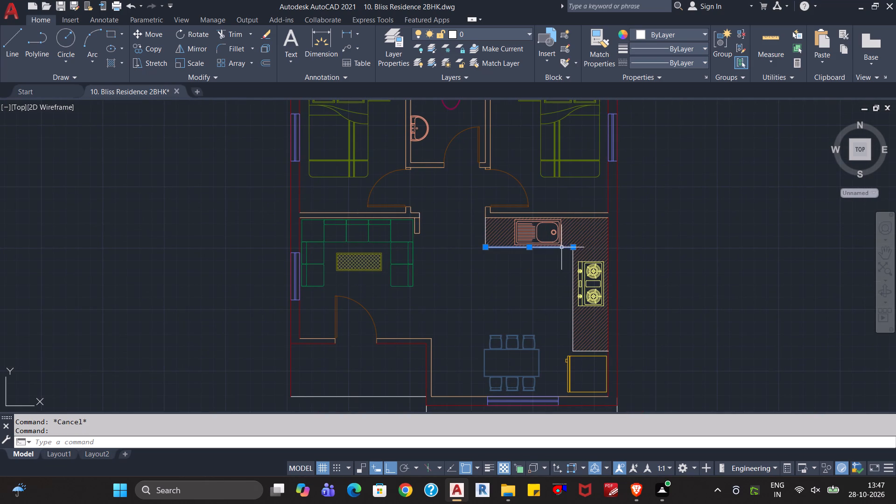
pyautogui.click(574, 258)
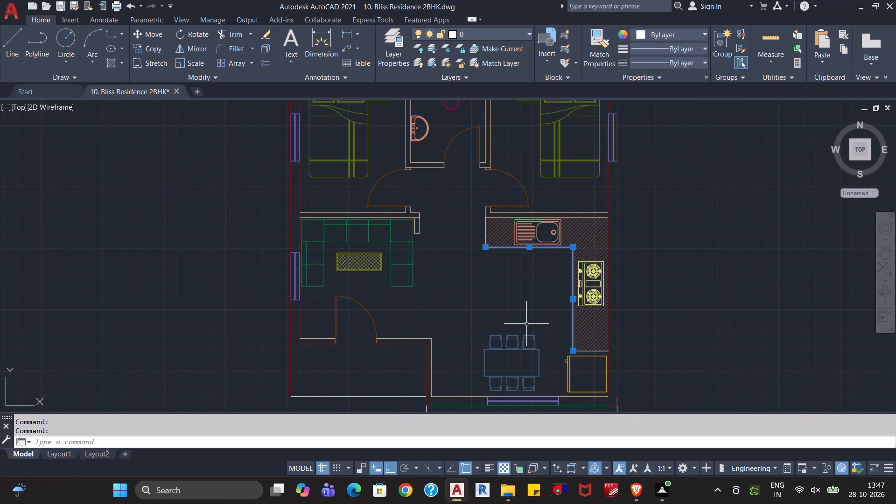
pyautogui.click(588, 352)
pyautogui.click(485, 229)
pyautogui.click(485, 33)
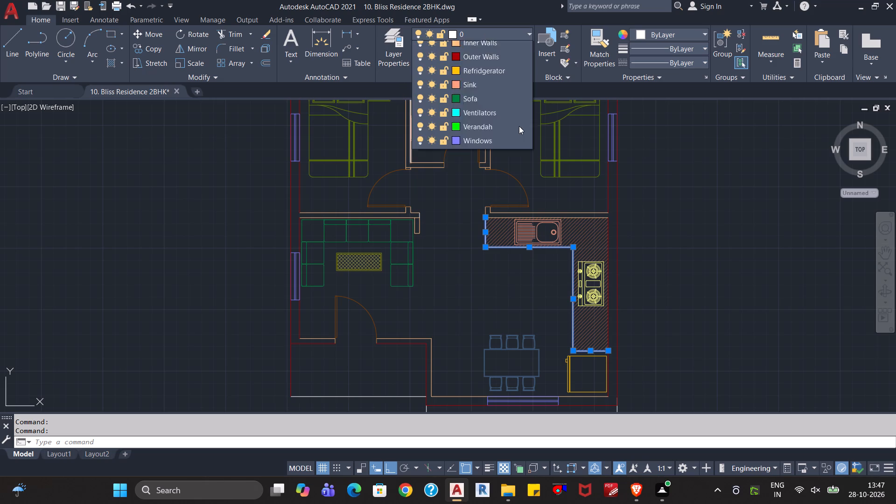
pyautogui.click(478, 200)
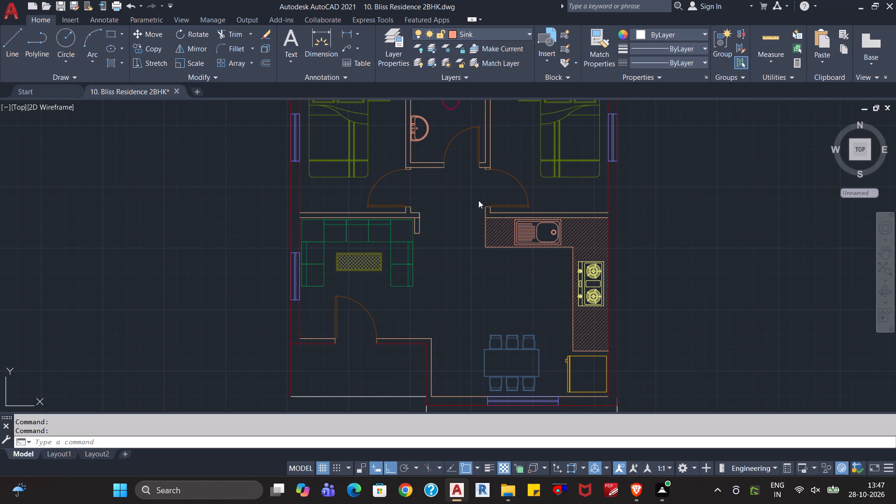
pyautogui.press('Escape')
pyautogui.press('Escape')
# Assign the white front edge line of the verandah outside the living-room entrance to the Verandah layer.
pyautogui.scroll(-2, 510, 297)
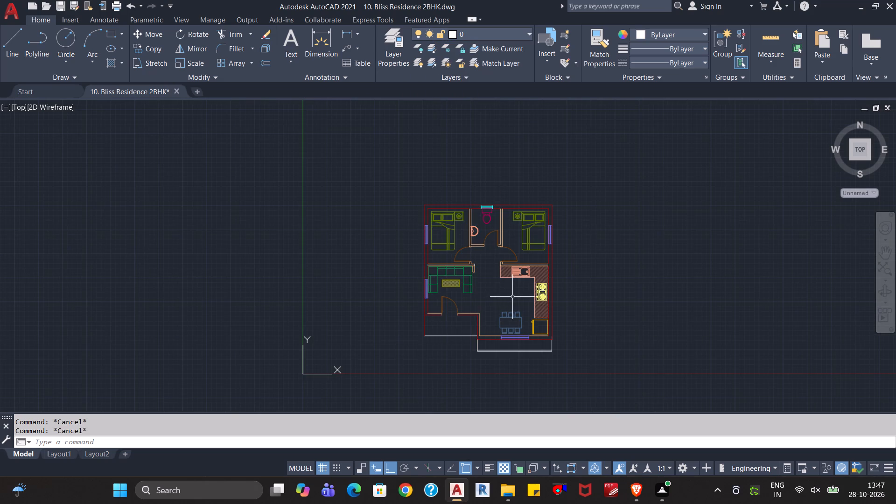
pyautogui.scroll(1, 513, 297)
pyautogui.scroll(1, 430, 353)
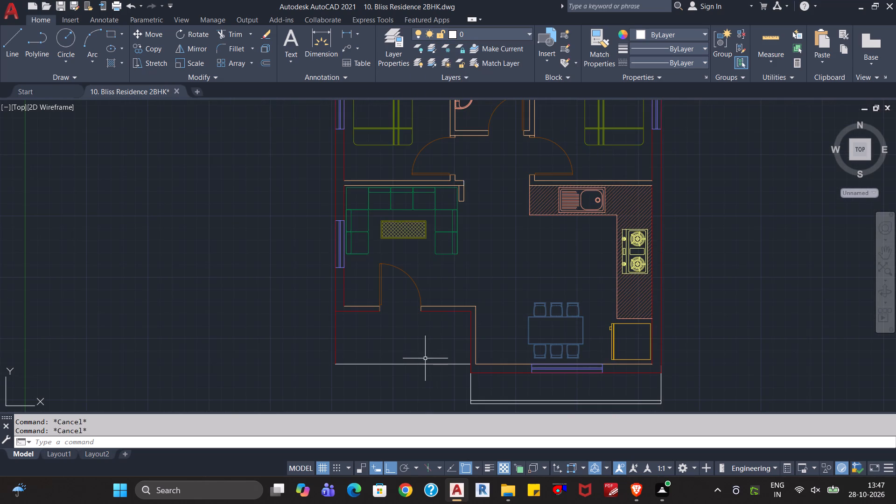
pyautogui.click(422, 364)
pyautogui.click(512, 37)
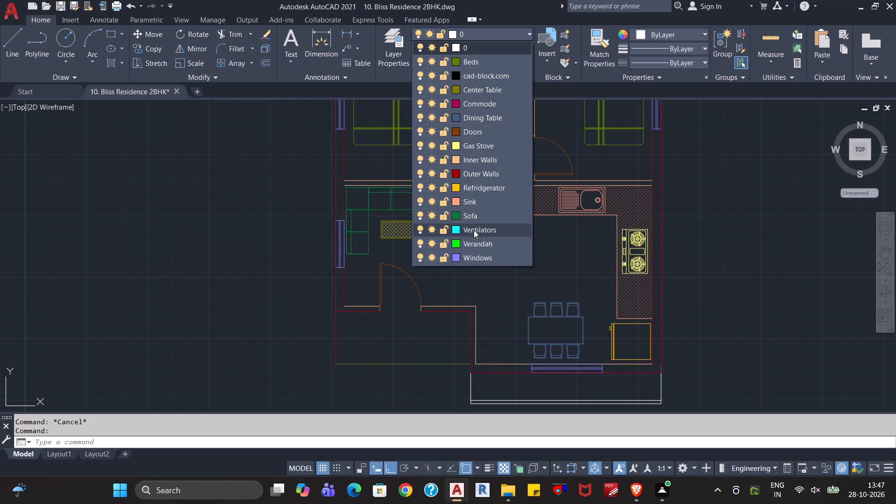
pyautogui.click(473, 244)
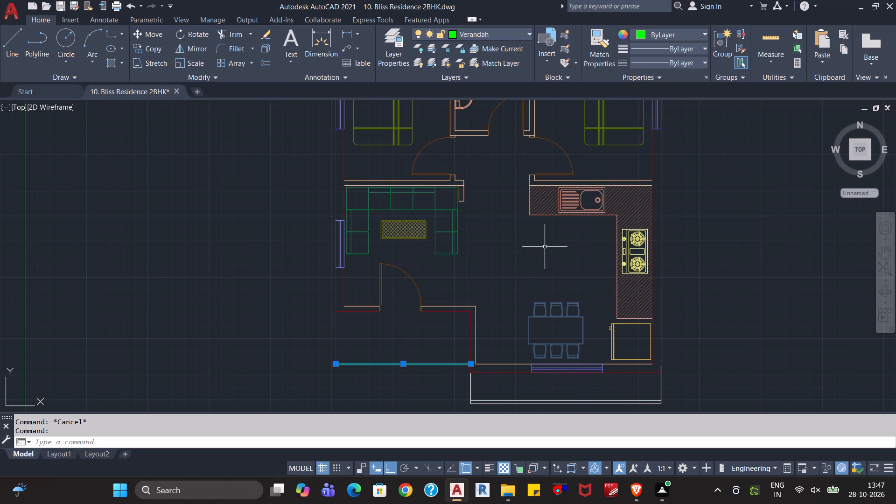
pyautogui.press('Escape')
pyautogui.press('Escape')
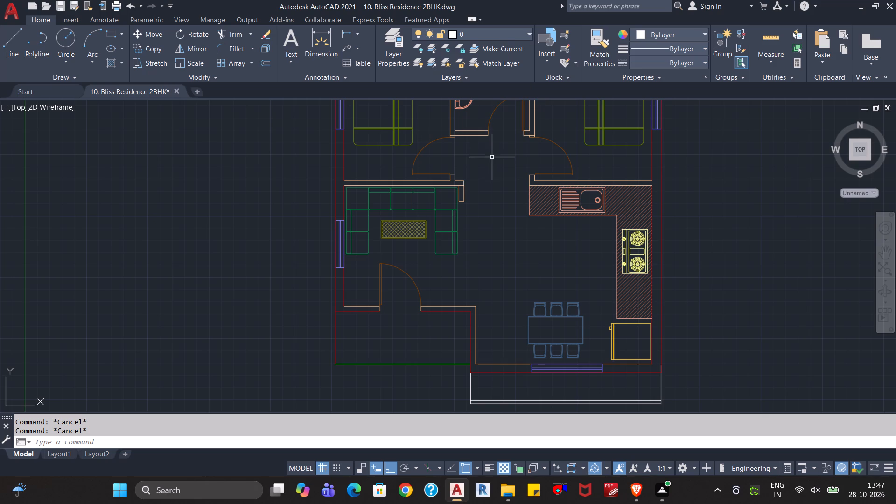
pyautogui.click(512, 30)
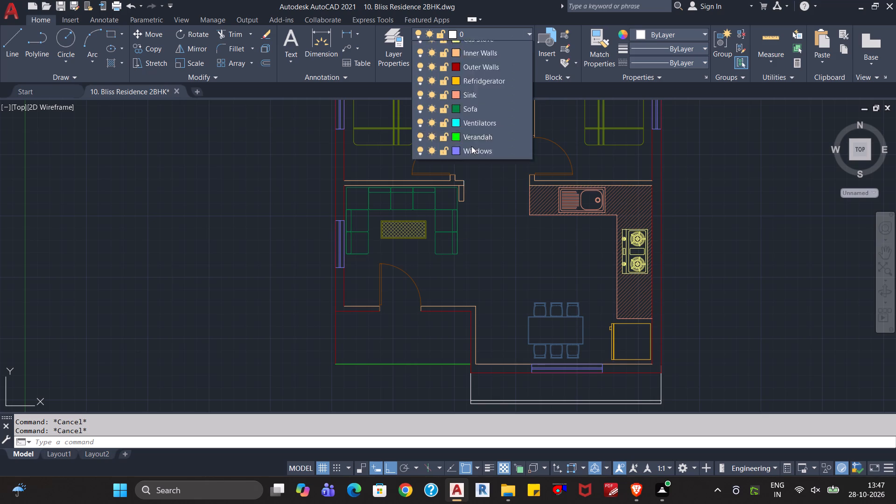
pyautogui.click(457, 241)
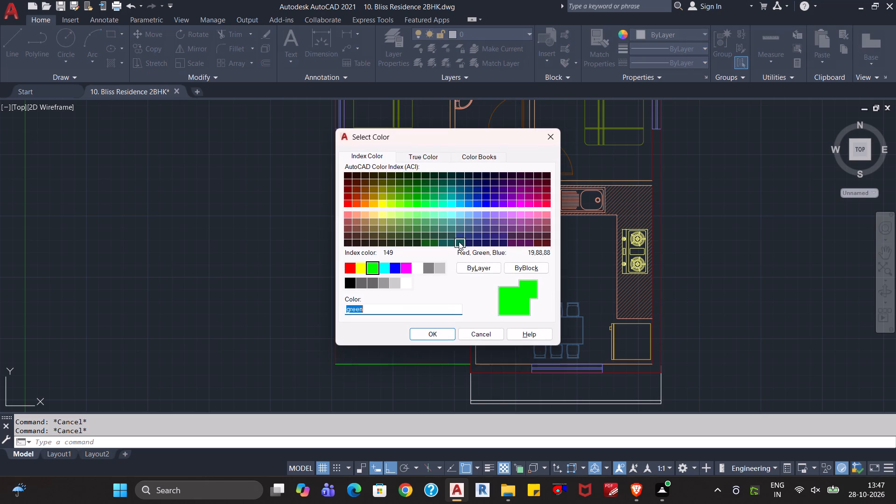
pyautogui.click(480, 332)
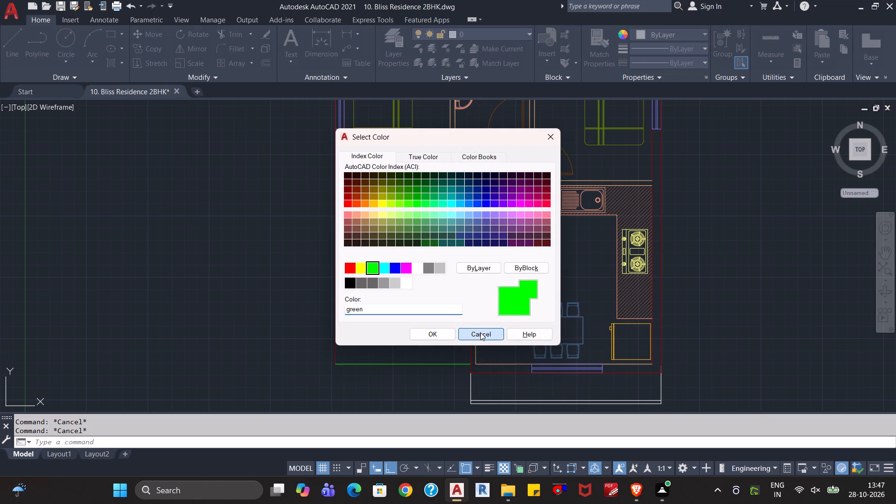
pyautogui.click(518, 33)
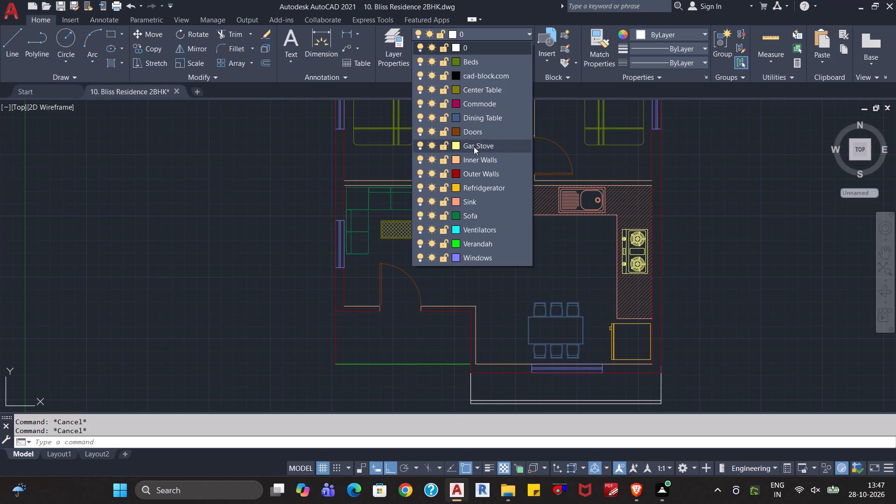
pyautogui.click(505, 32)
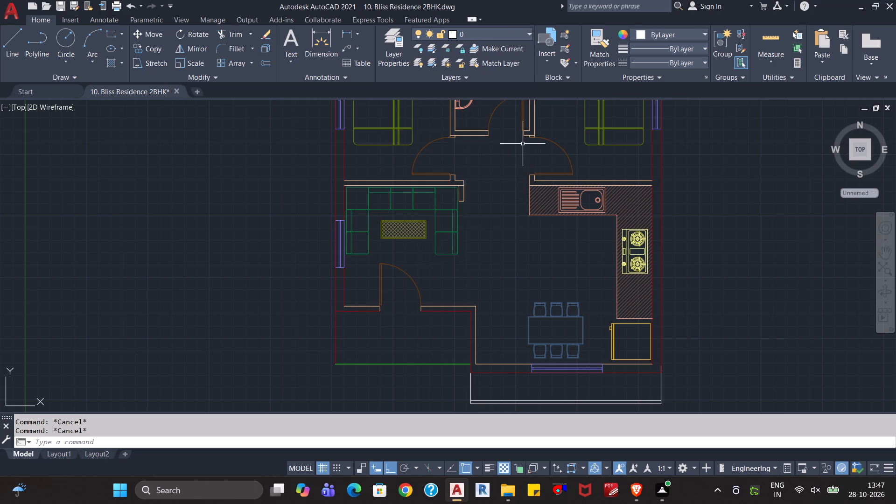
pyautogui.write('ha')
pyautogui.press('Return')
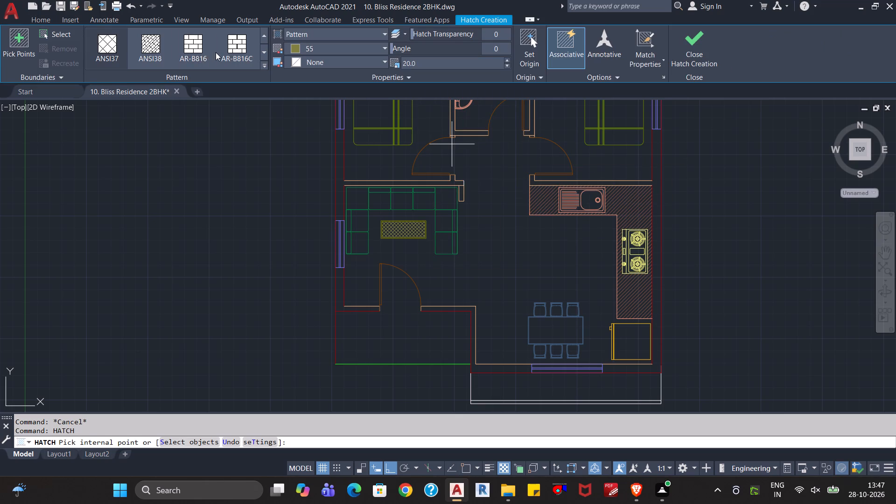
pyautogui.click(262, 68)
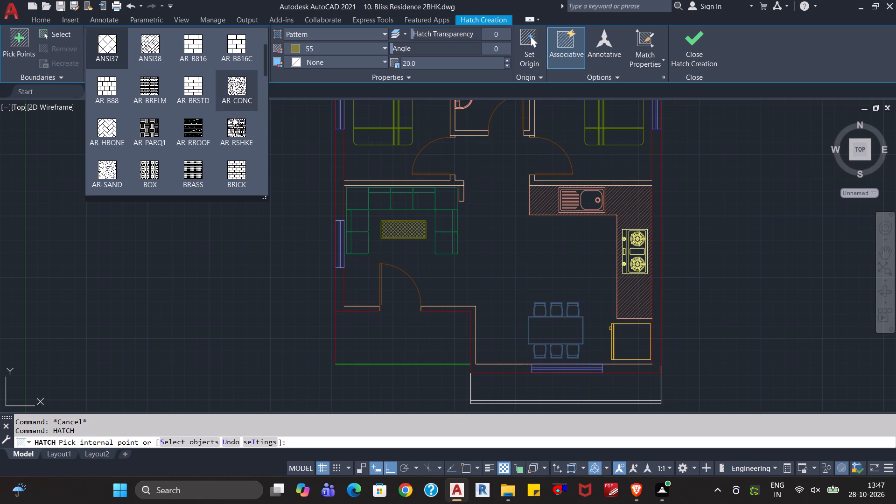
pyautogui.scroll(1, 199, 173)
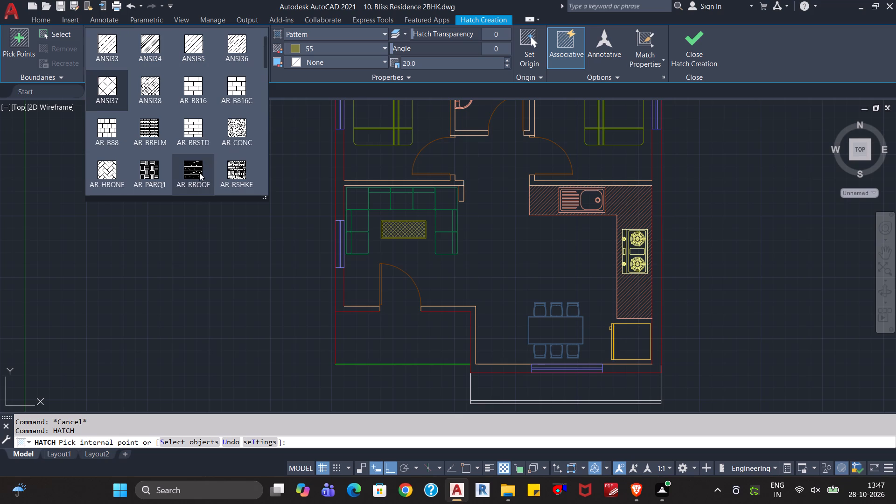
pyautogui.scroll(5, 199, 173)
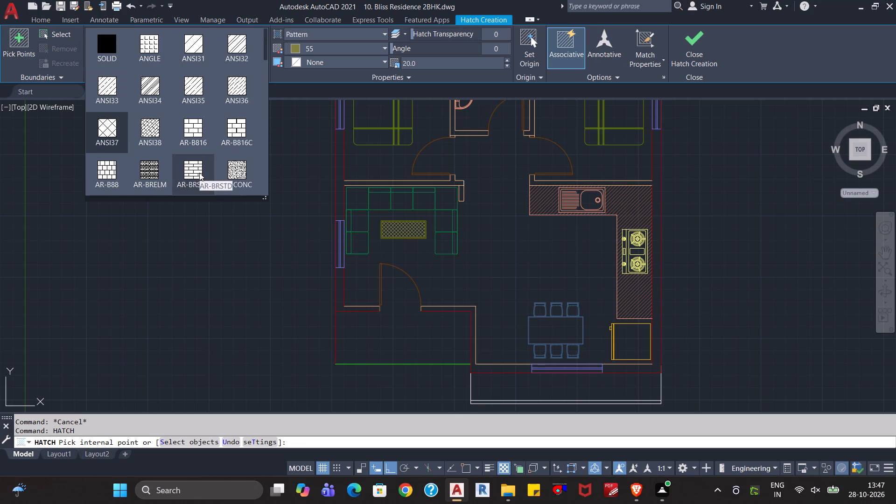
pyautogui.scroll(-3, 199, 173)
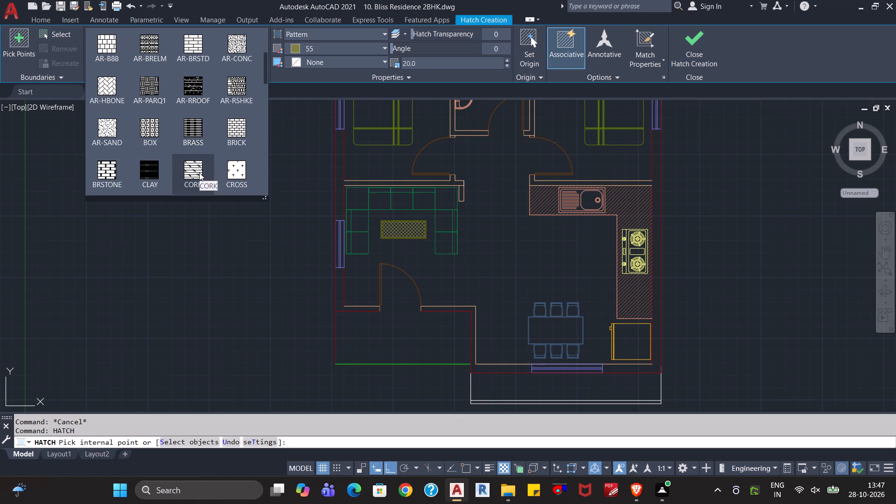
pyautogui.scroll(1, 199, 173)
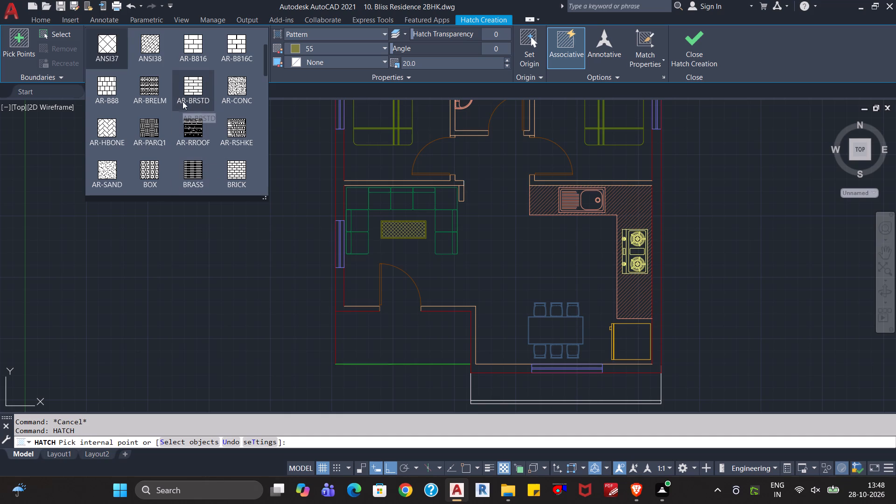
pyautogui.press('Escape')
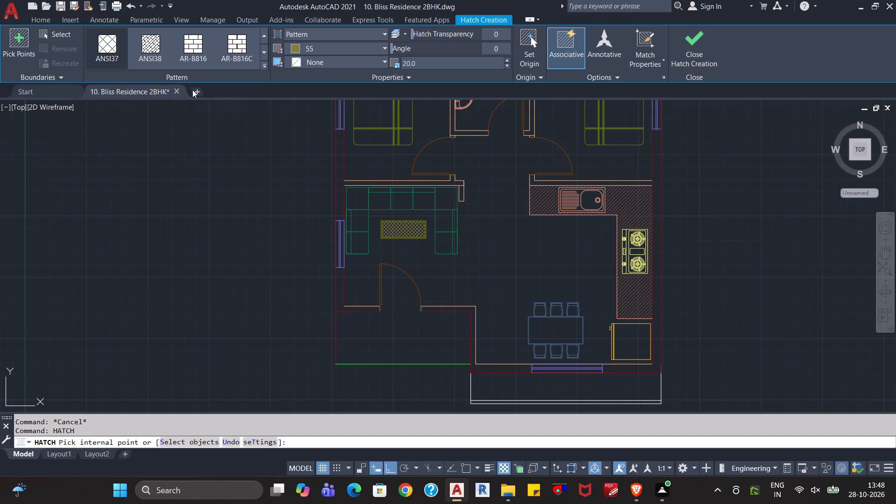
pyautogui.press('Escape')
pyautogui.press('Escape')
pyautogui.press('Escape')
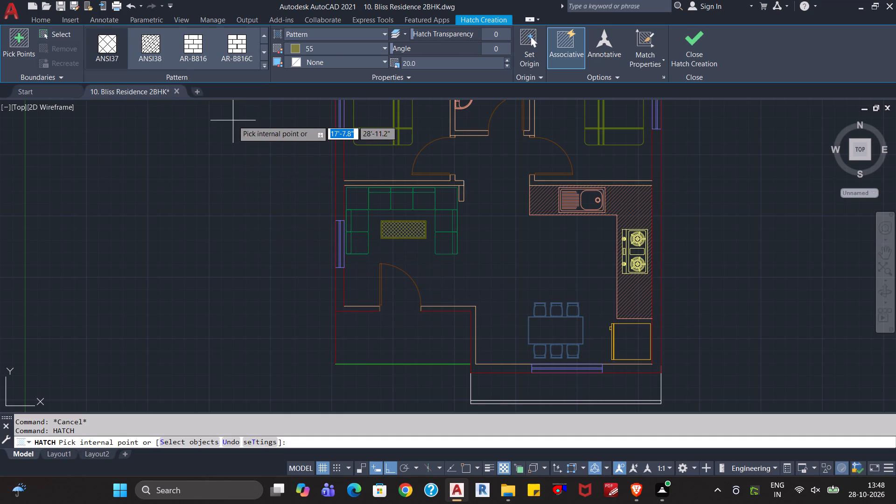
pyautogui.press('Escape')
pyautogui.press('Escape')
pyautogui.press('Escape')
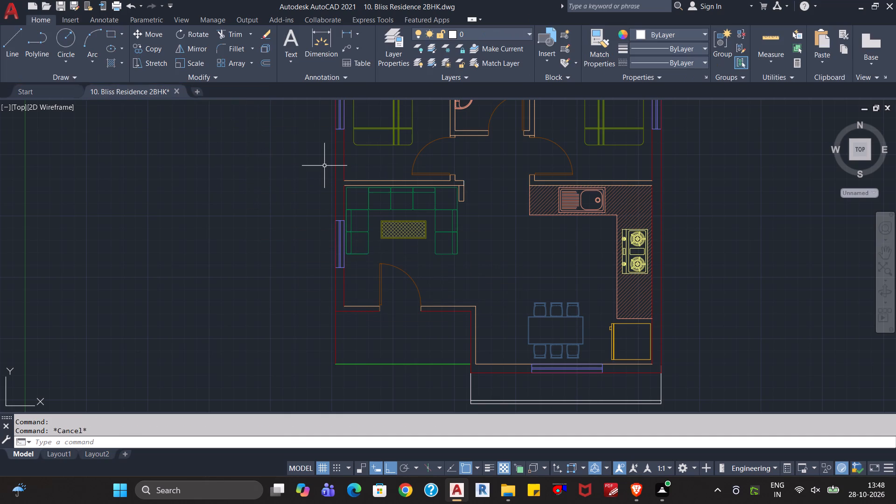
# Draw two vertical lines from the entrance door's jambs across the verandah to just beyond its front edge.
pyautogui.press('l')
pyautogui.press('Return')
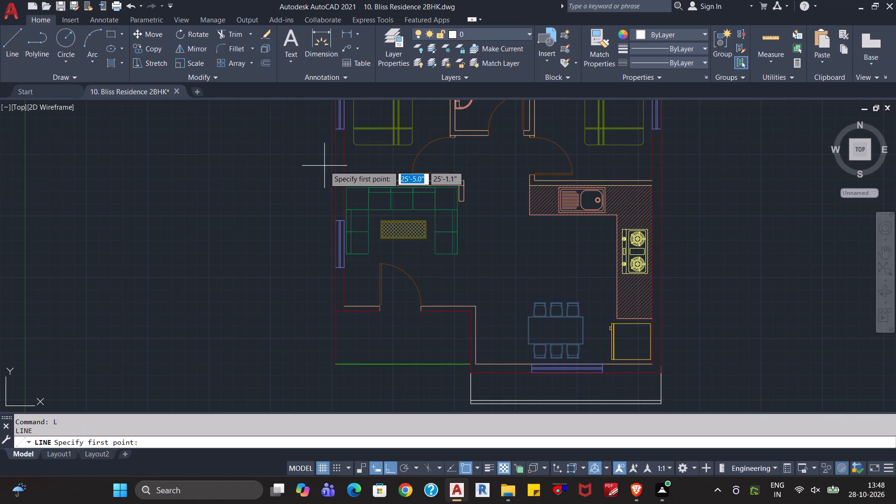
pyautogui.click(379, 315)
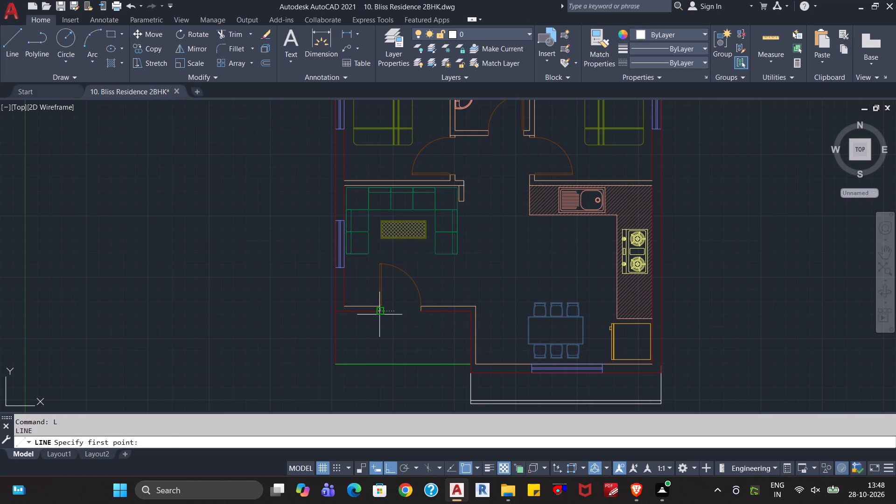
pyautogui.click(385, 377)
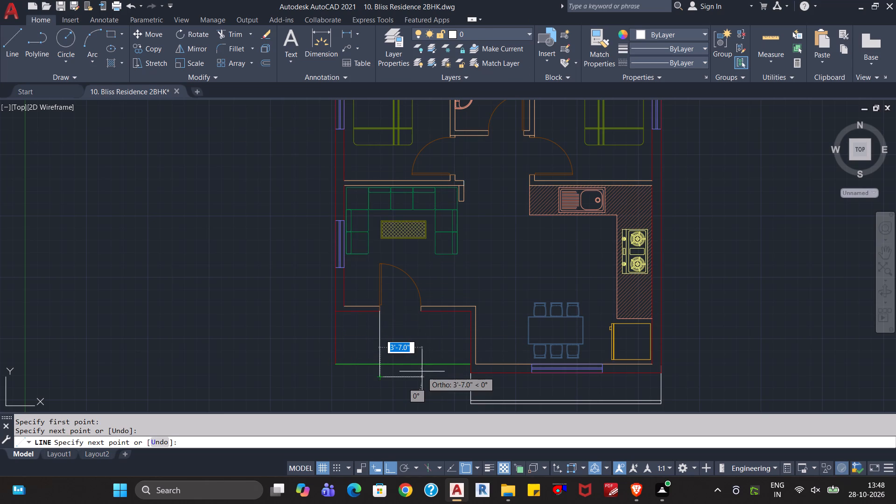
pyautogui.press('Escape')
pyautogui.press('l')
pyautogui.press('Return')
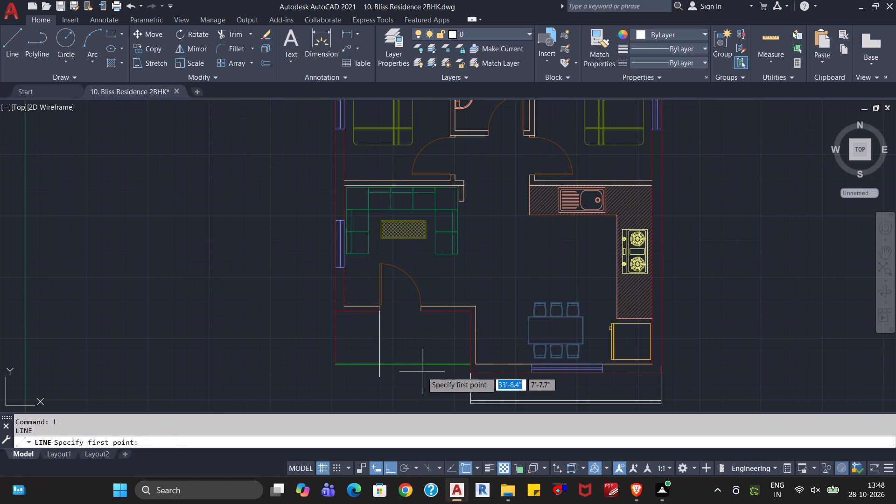
pyautogui.click(422, 311)
pyautogui.click(421, 385)
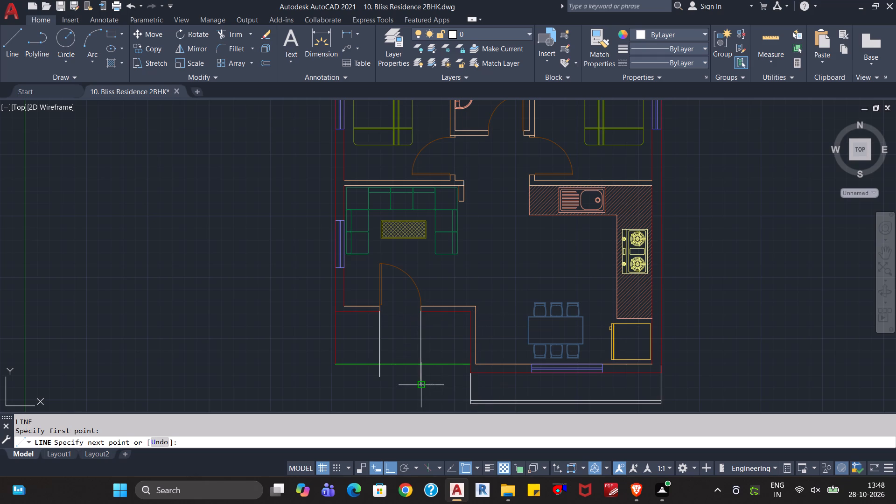
pyautogui.press('Escape')
pyautogui.press('Escape')
# Trim the ends of the two new vertical lines that extend past the verandah's front edge.
pyautogui.write('tr')
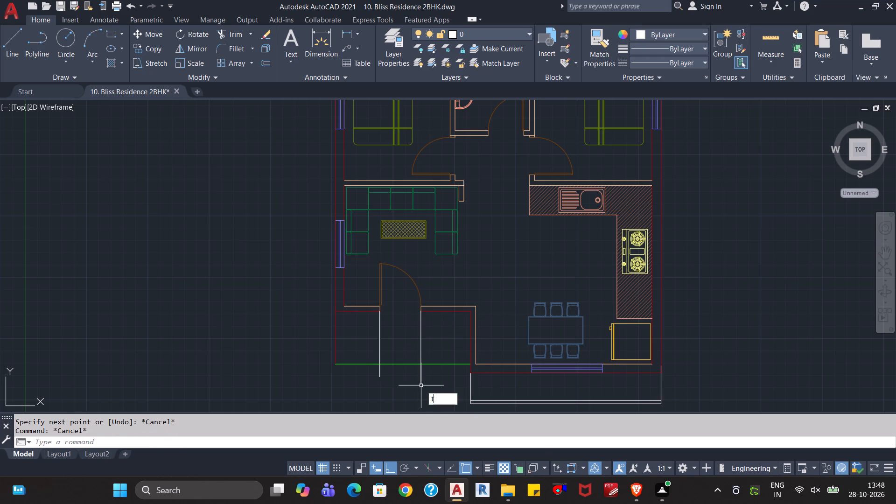
pyautogui.press('Return')
pyautogui.click(441, 378)
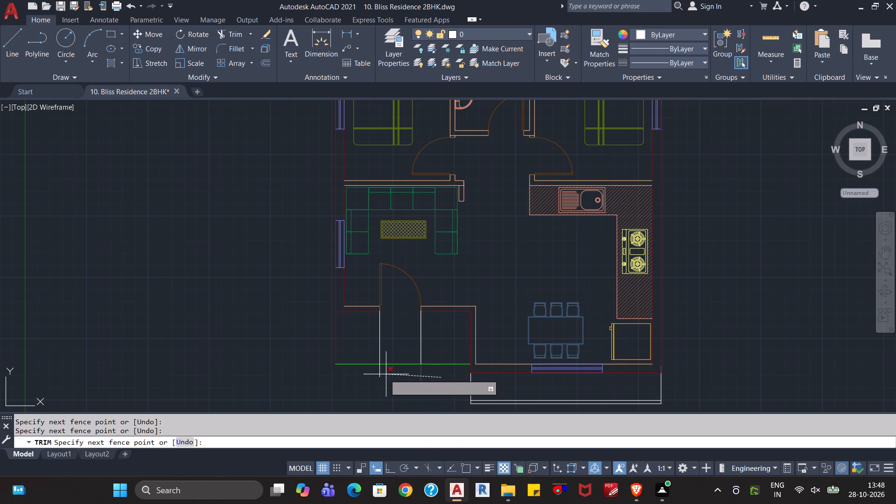
pyautogui.click(368, 376)
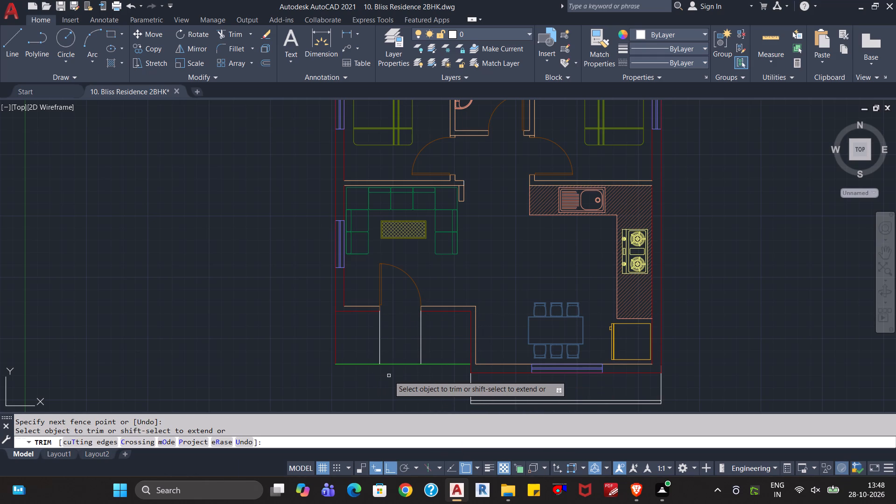
pyautogui.press('Escape')
pyautogui.press('Escape')
pyautogui.press('Escape')
# Assign the two vertical lines running across the verandah from the entrance door to the Verandah layer.
pyautogui.click(440, 348)
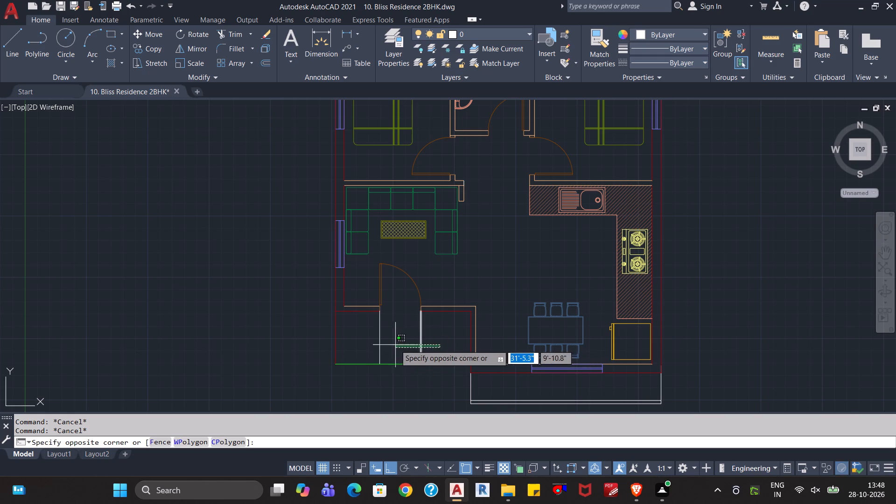
pyautogui.click(372, 342)
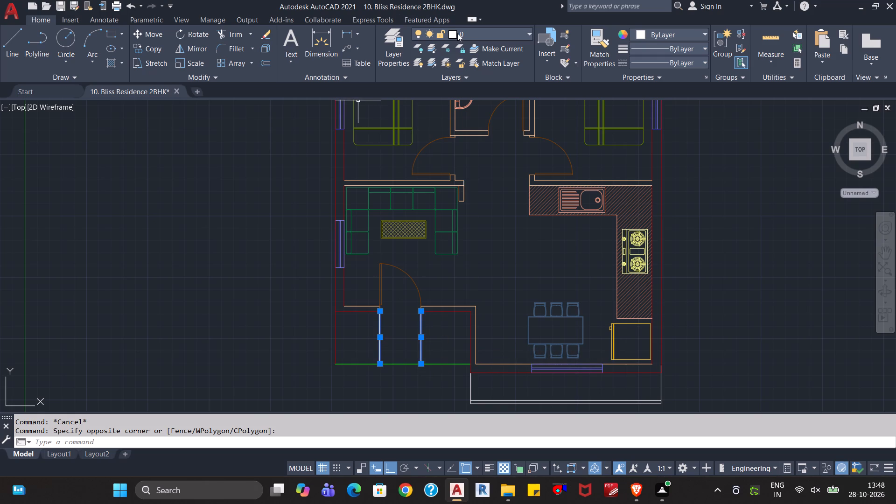
pyautogui.click(478, 34)
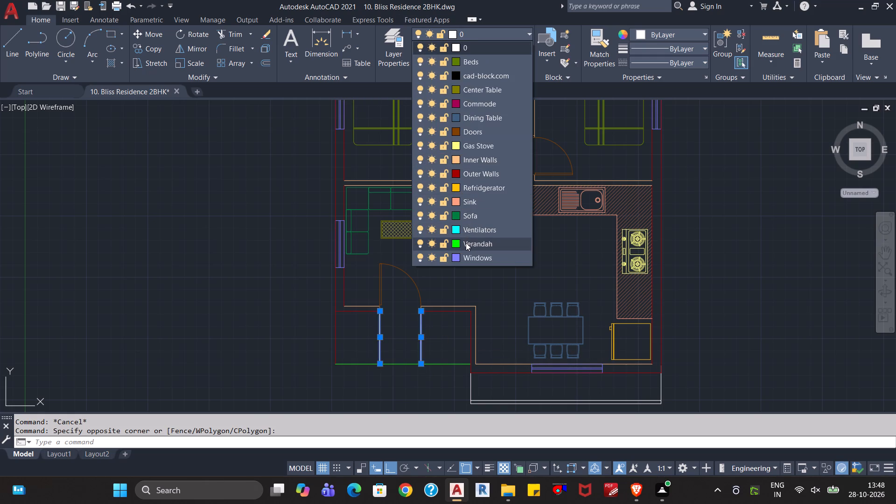
pyautogui.click(466, 243)
pyautogui.press('Escape')
pyautogui.press('Escape')
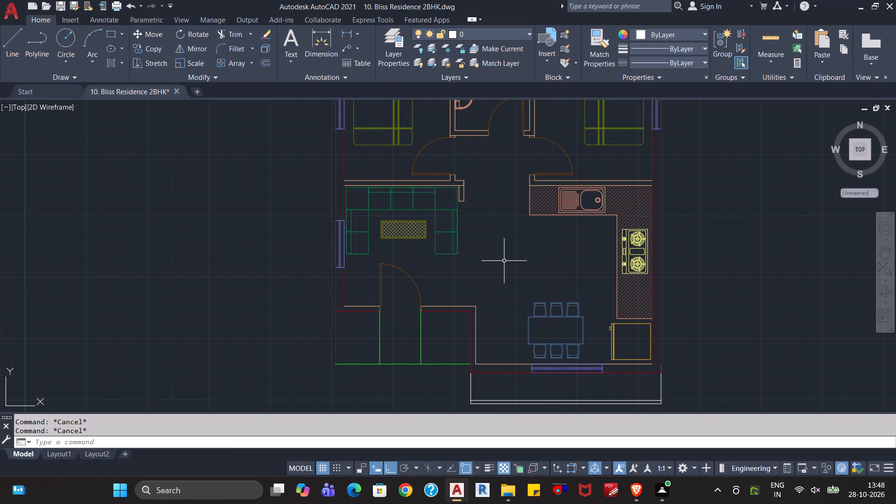
# Set the hatch pattern to AR-HBONE for the verandah section outside the entrance door.
pyautogui.click(522, 36)
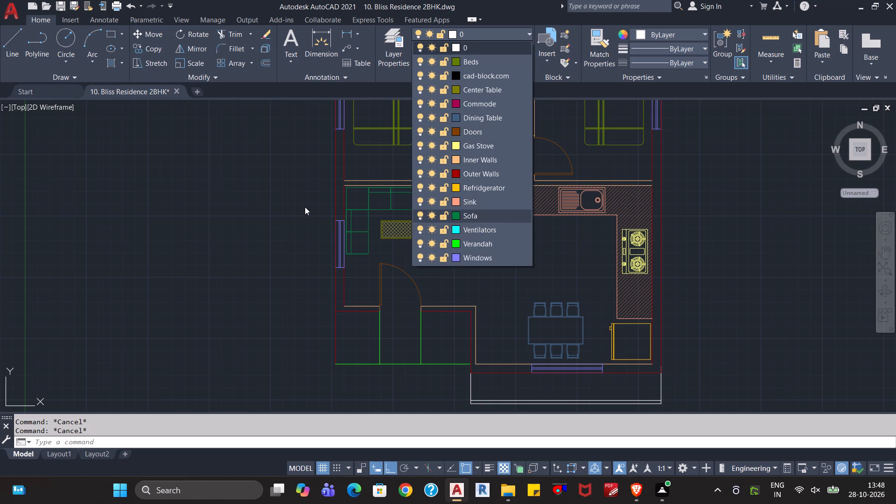
pyautogui.press('Escape')
pyautogui.write('ha')
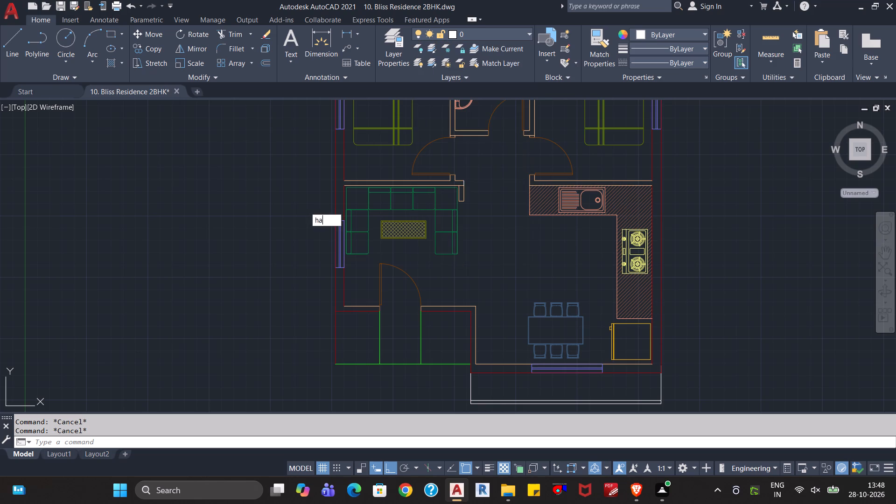
pyautogui.press('Return')
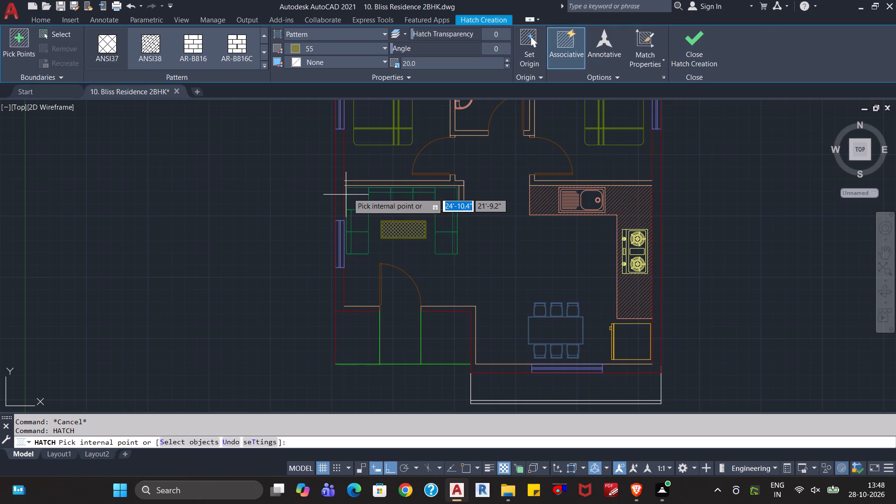
pyautogui.click(265, 63)
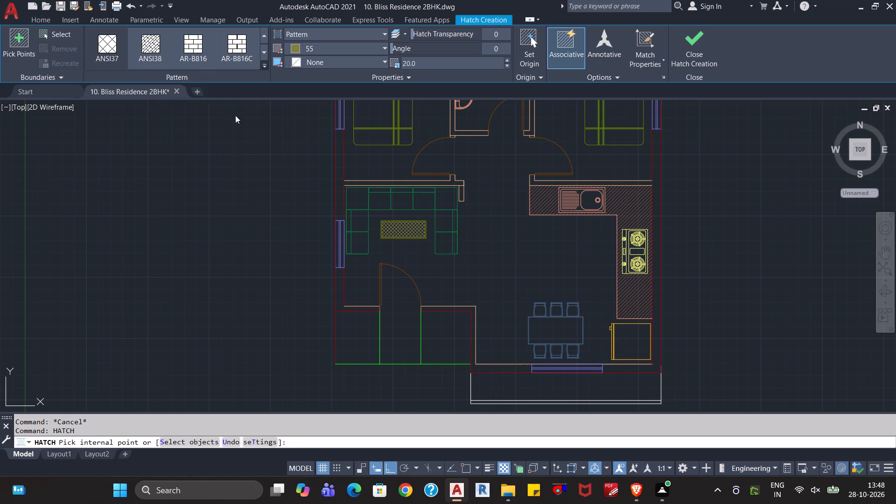
pyautogui.scroll(2, 168, 161)
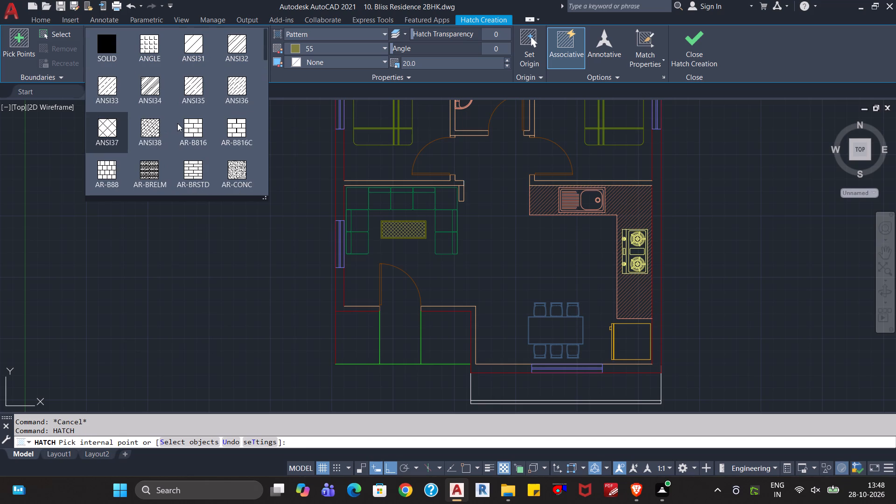
pyautogui.scroll(5, 177, 123)
pyautogui.scroll(-2, 183, 113)
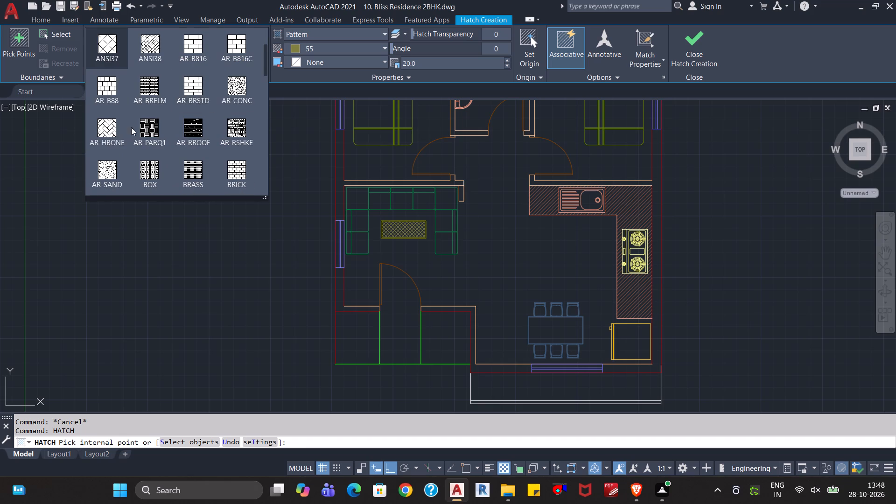
pyautogui.click(118, 130)
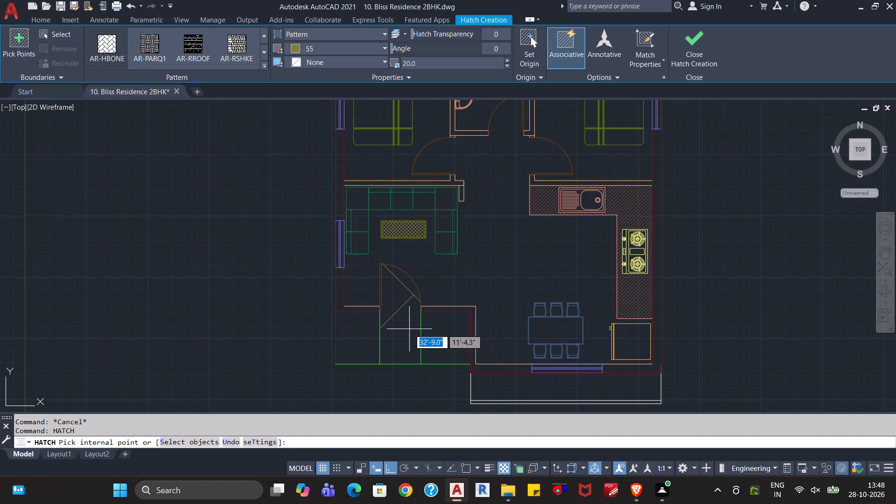
pyautogui.press('Escape')
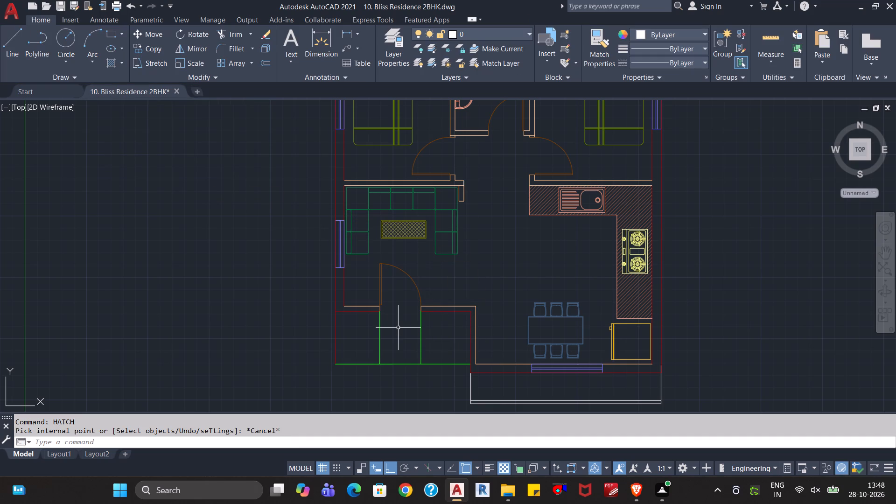
# Draw a horizontal line across the entrance door opening along the outer wall face, joining the two vertical verandah lines.
pyautogui.press('l')
pyautogui.press('Return')
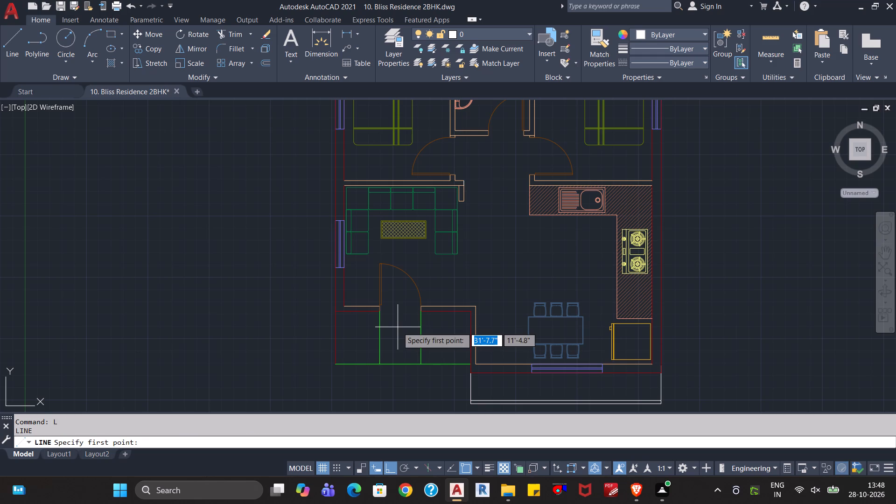
pyautogui.scroll(2, 392, 322)
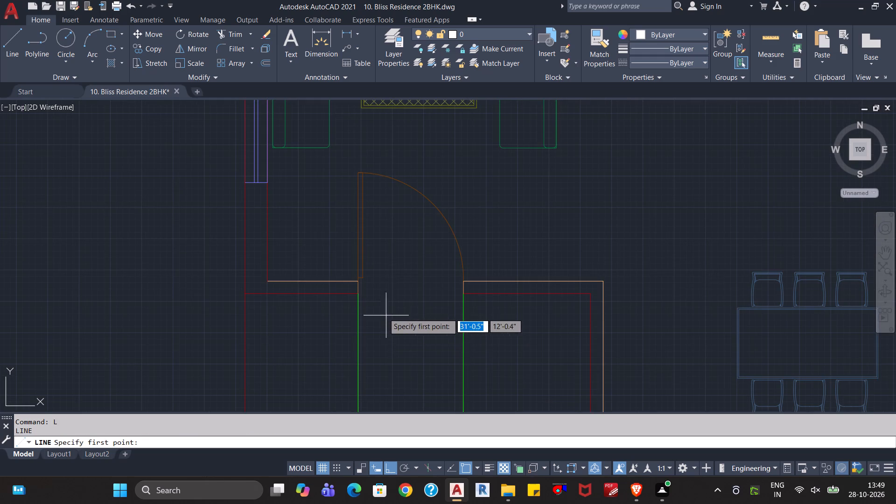
pyautogui.click(357, 296)
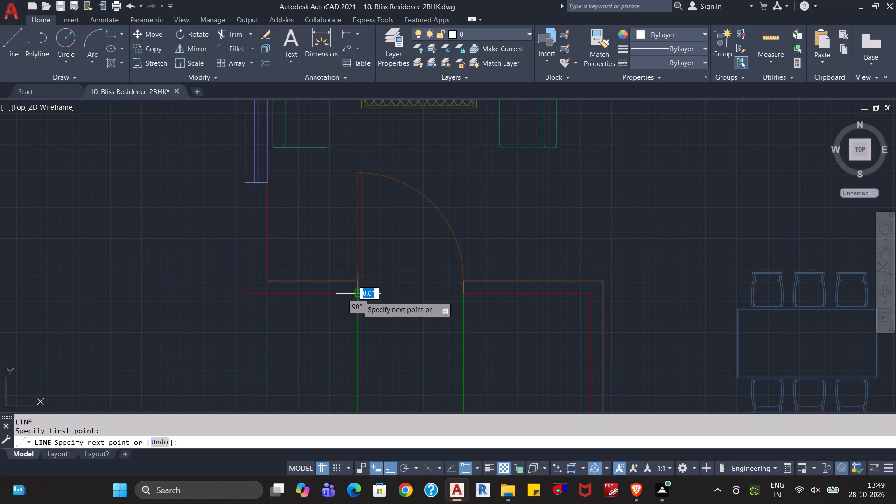
pyautogui.click(467, 295)
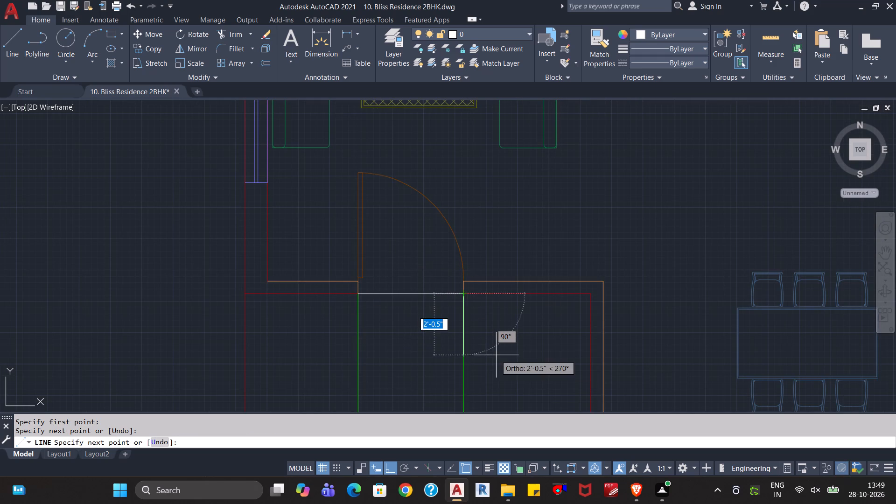
pyautogui.press('Escape')
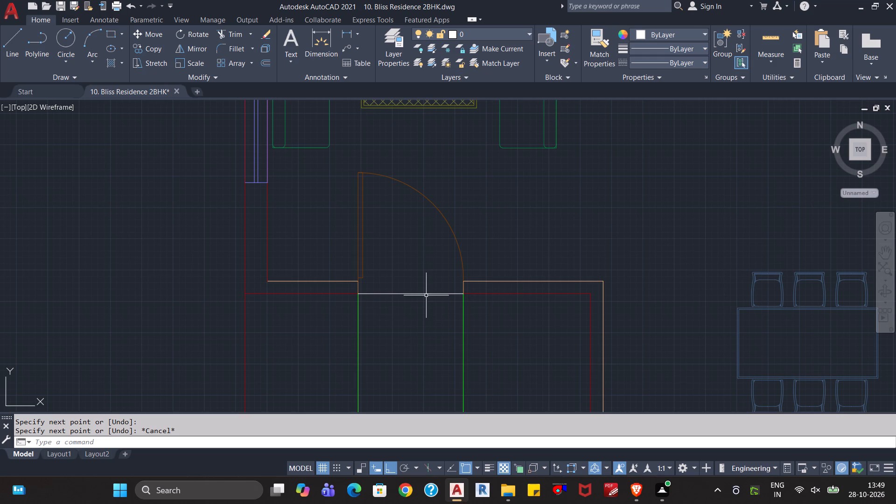
# Assign the new horizontal line across the entrance door opening to the Verandah layer.
pyautogui.click(427, 293)
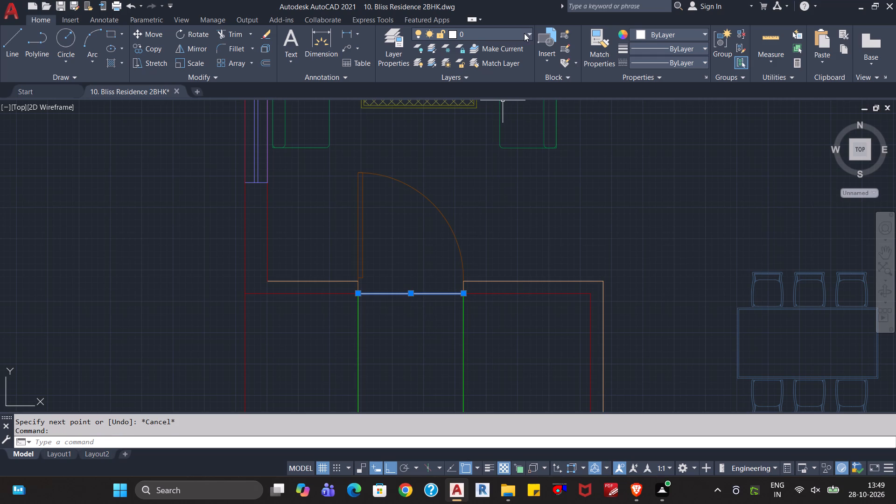
pyautogui.click(524, 33)
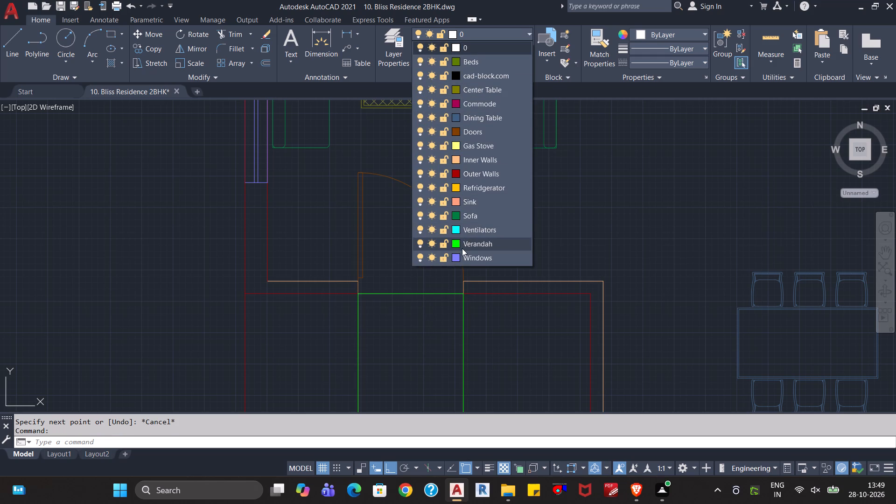
pyautogui.click(462, 248)
pyautogui.press('Escape')
pyautogui.press('Escape')
pyautogui.press('Escape')
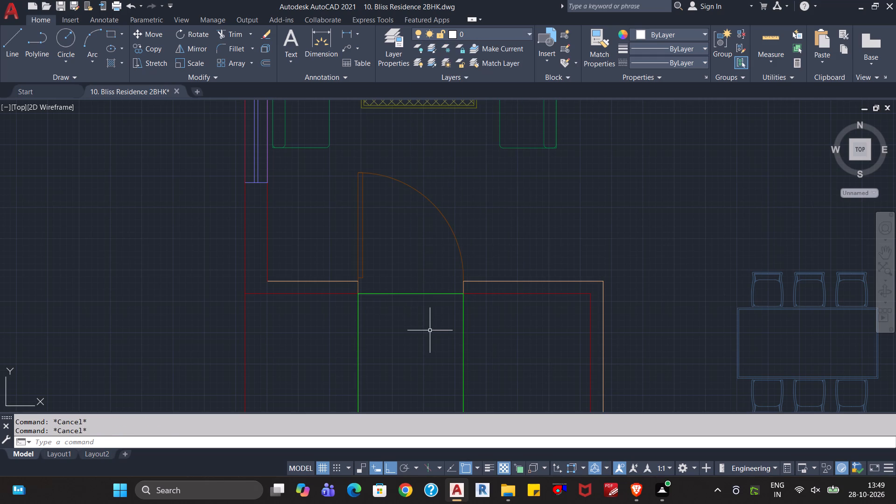
# Start a Hatch for the divided verandah outside the entrance door.
pyautogui.scroll(-2, 431, 333)
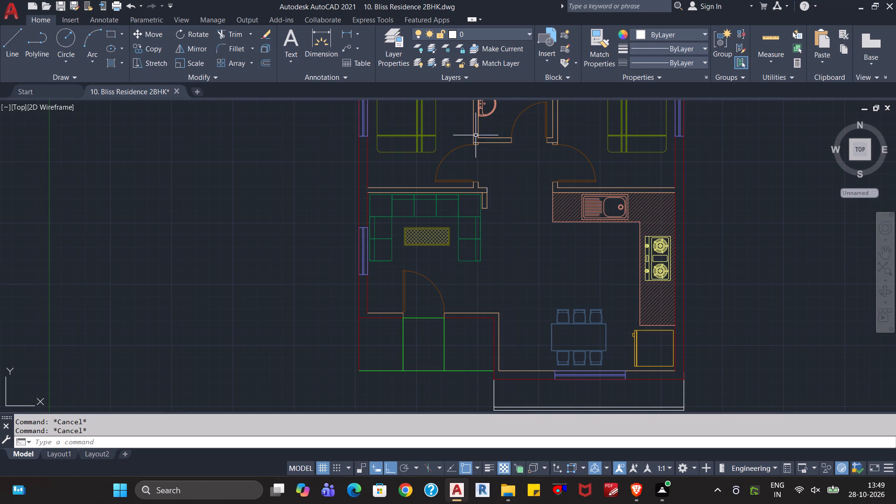
pyautogui.write('ha')
pyautogui.press('Return')
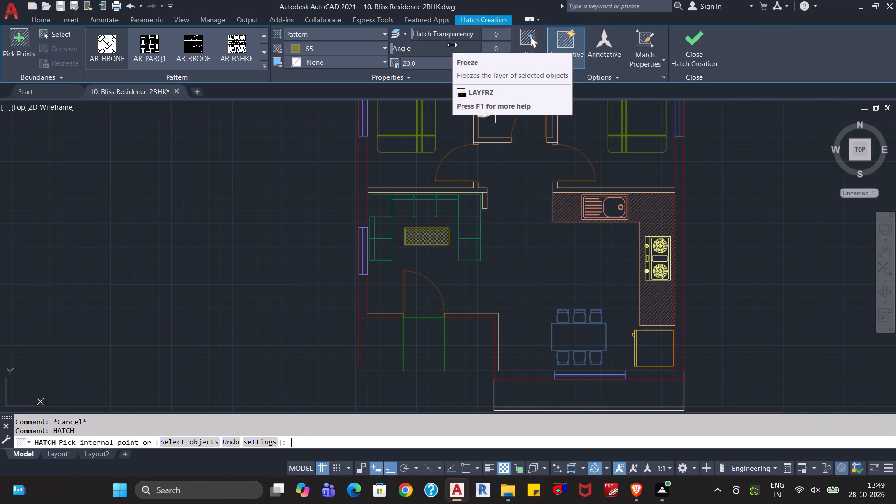
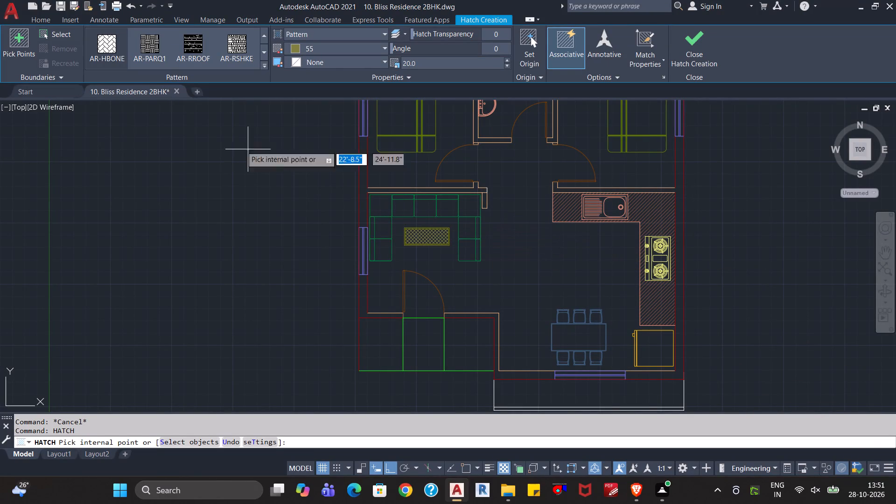
# Hatch the middle verandah section outside the entrance door with the AR-HBONE pattern at scale 2.
pyautogui.click(115, 46)
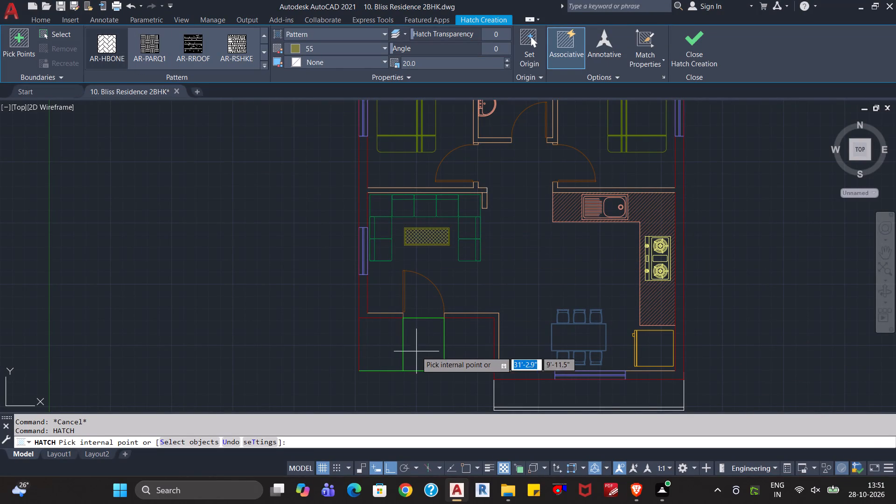
pyautogui.moveTo(431, 62); pyautogui.dragTo(407, 66)
pyautogui.press('2')
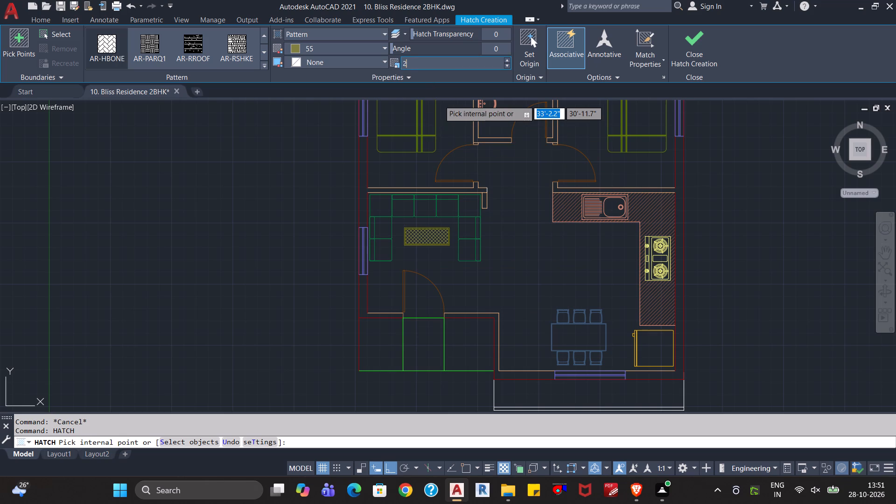
pyautogui.press('Return')
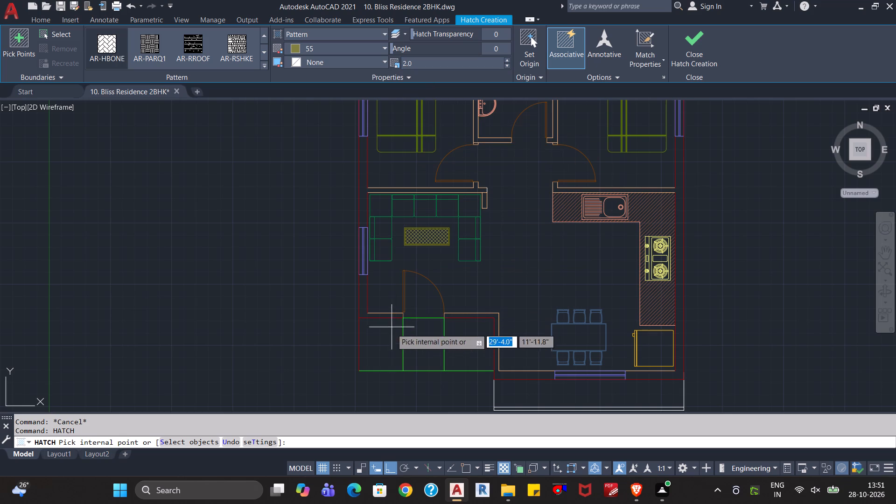
pyautogui.click(427, 342)
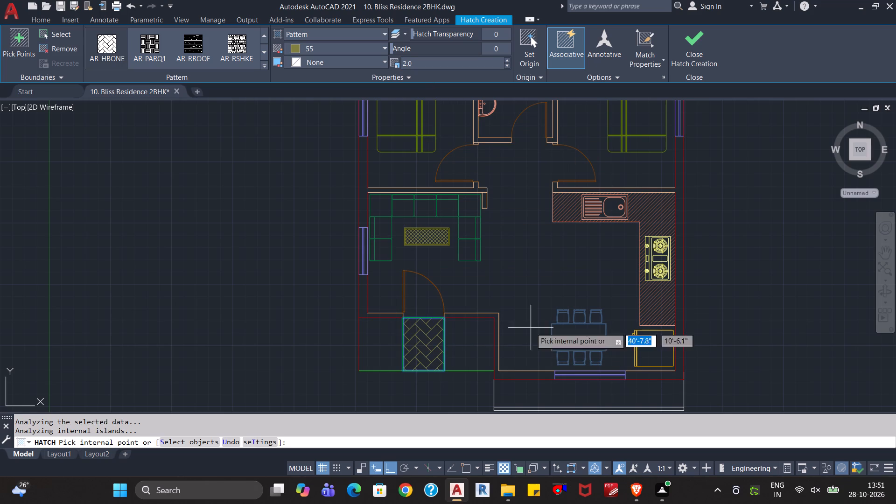
pyautogui.click(698, 43)
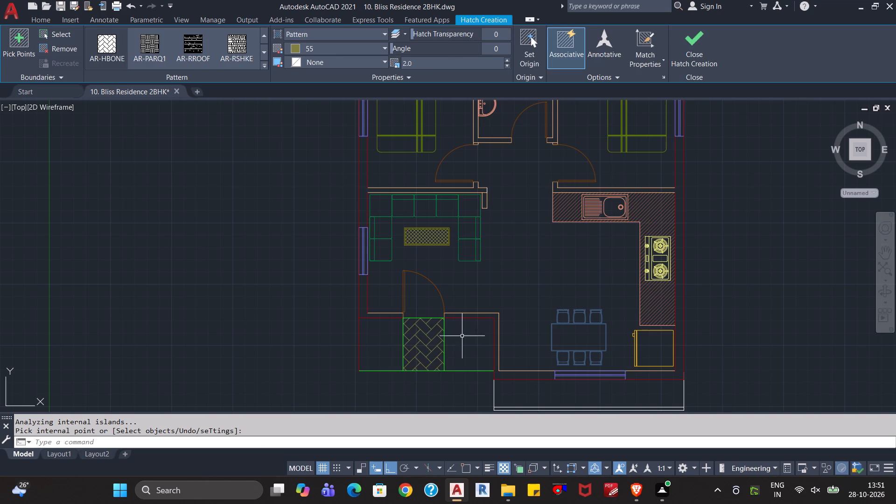
pyautogui.press('Escape')
pyautogui.press('Escape')
pyautogui.press('Escape')
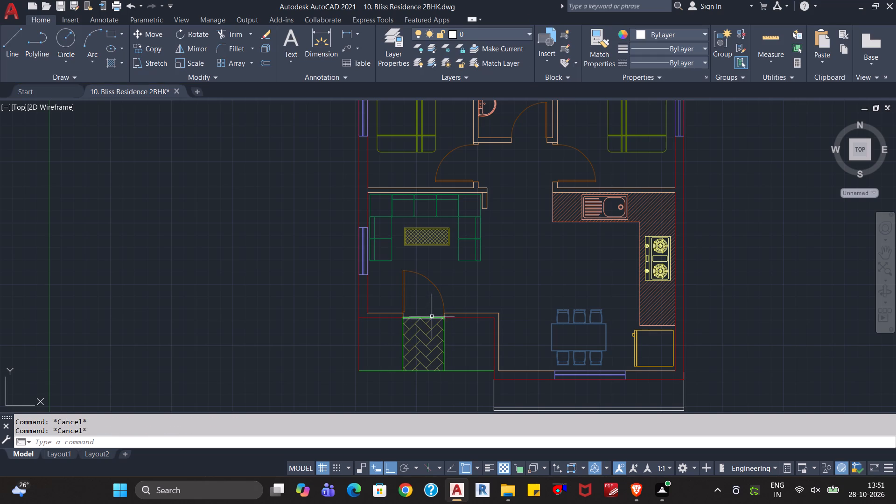
# Delete the horizontal Verandah line across the entrance door opening above the herringbone hatch.
pyautogui.click(432, 316)
pyautogui.press('Delete')
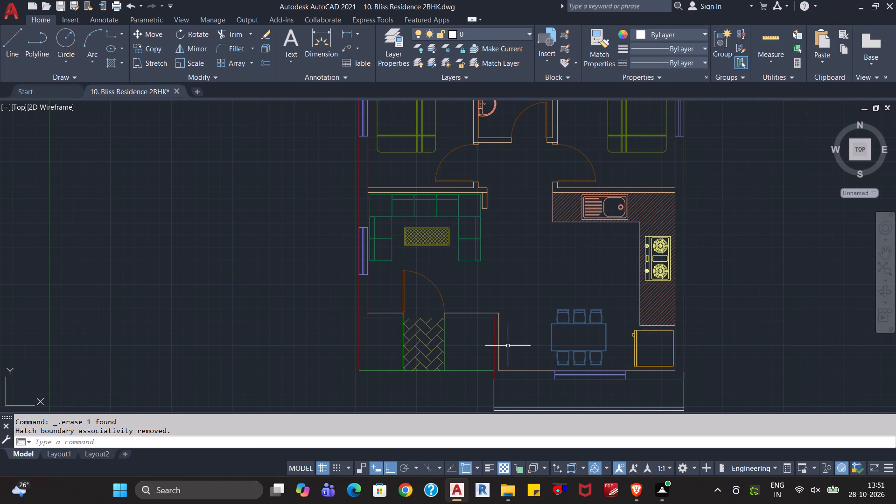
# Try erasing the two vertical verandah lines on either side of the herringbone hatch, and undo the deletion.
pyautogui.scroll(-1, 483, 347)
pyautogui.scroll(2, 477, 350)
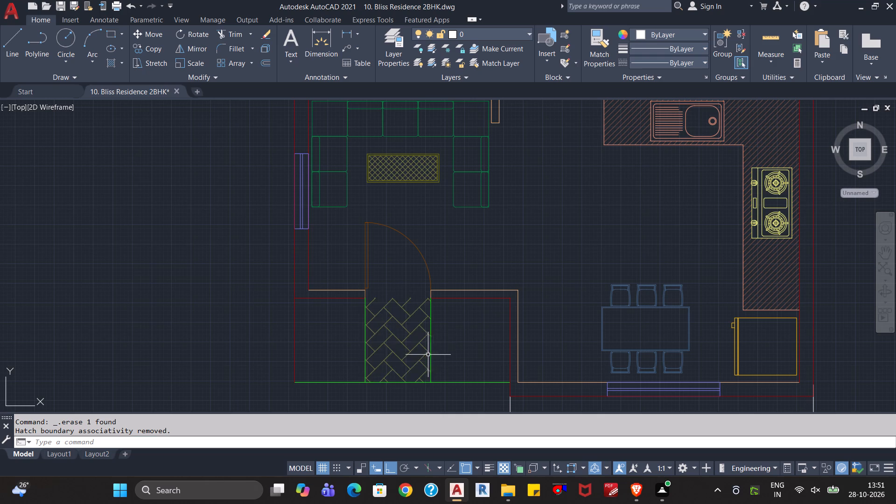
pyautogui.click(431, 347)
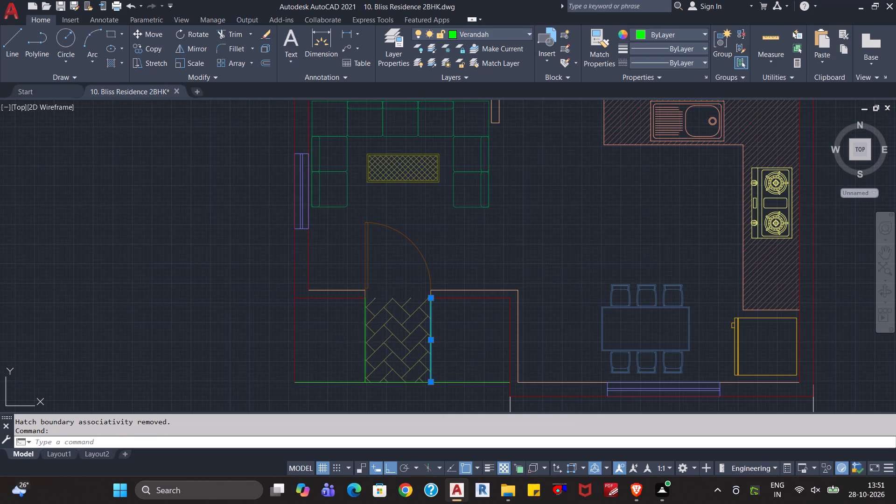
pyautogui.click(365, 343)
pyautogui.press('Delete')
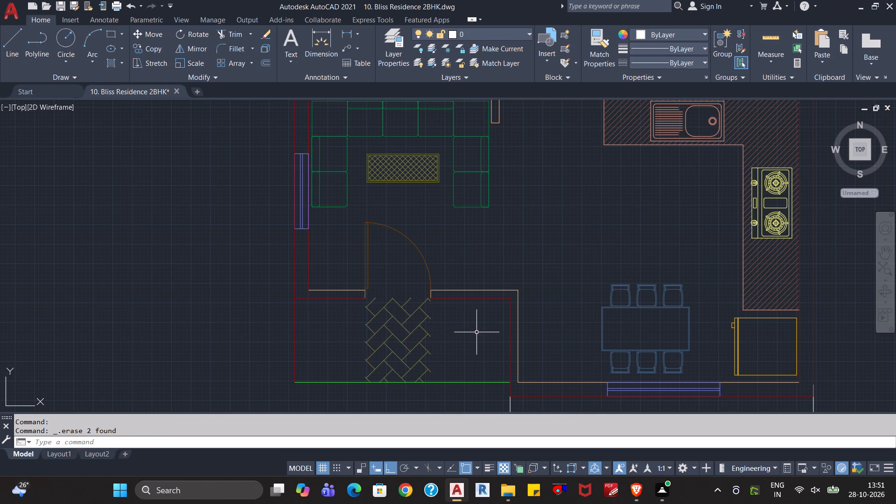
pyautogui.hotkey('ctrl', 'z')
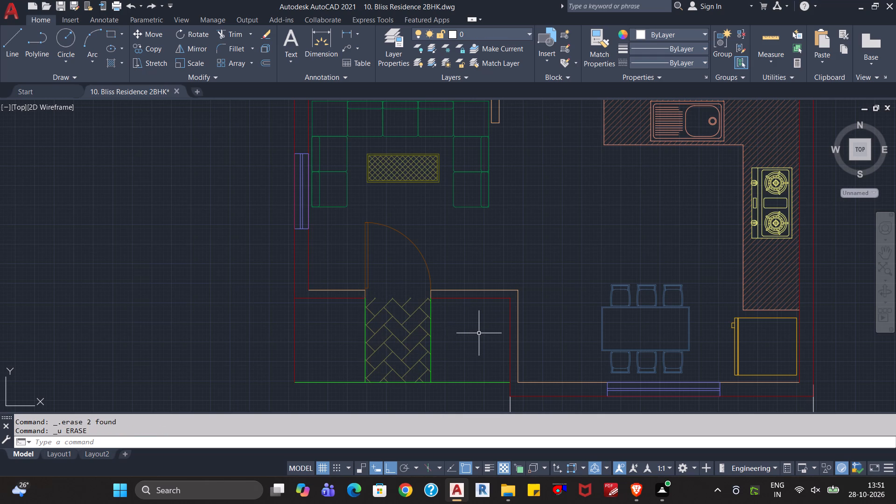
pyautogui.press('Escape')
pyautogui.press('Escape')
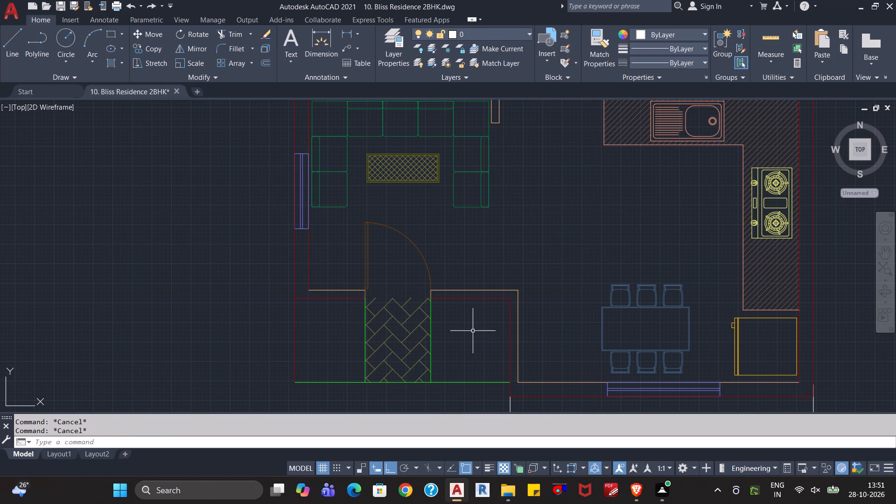
# Start another Hatch for the verandah.
pyautogui.write('ha')
pyautogui.press('Return')
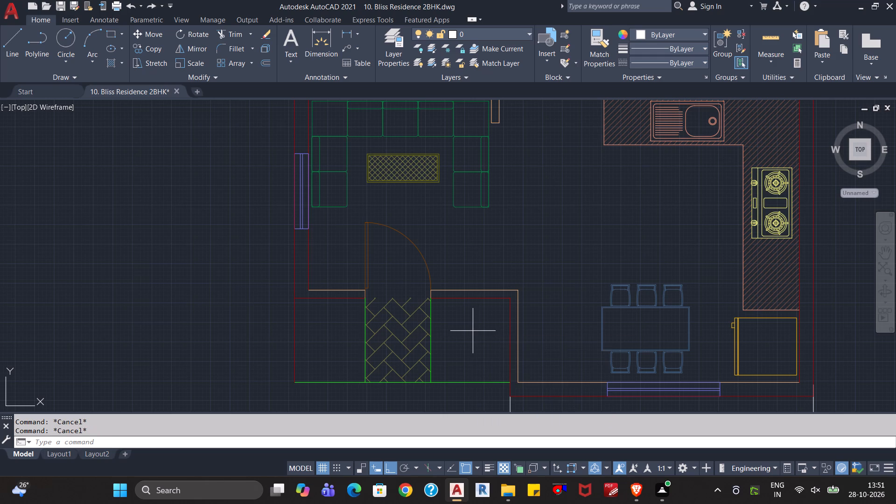
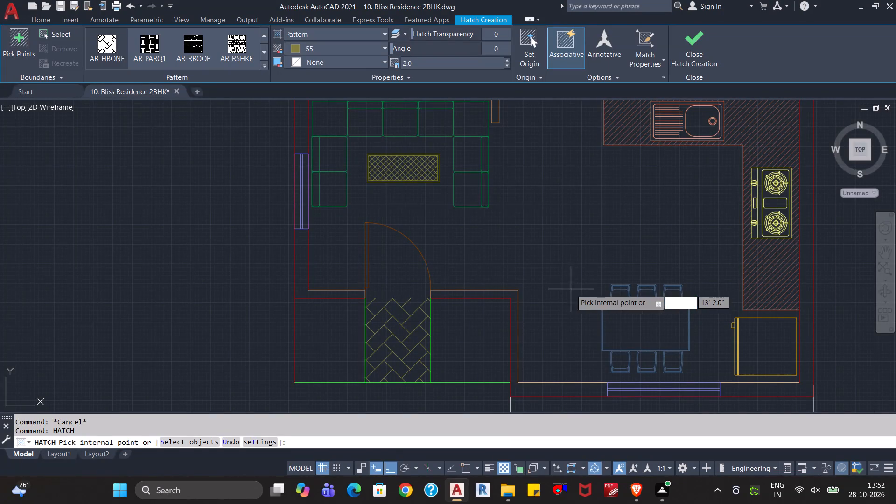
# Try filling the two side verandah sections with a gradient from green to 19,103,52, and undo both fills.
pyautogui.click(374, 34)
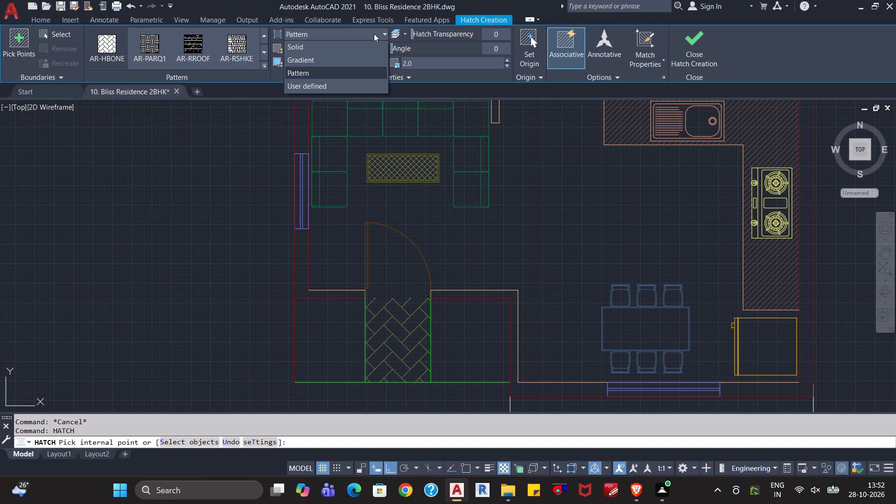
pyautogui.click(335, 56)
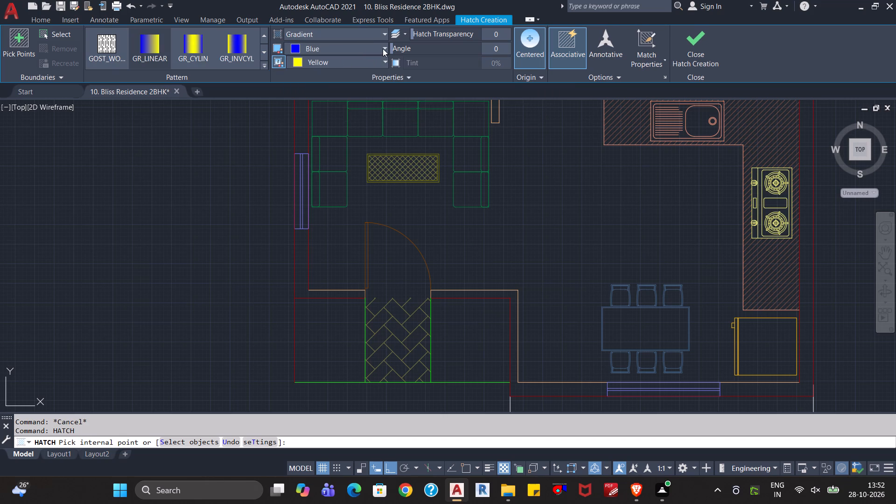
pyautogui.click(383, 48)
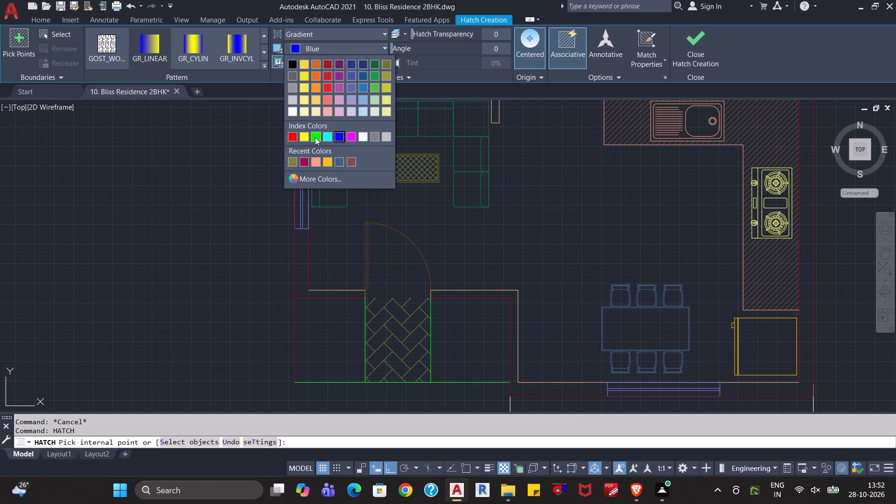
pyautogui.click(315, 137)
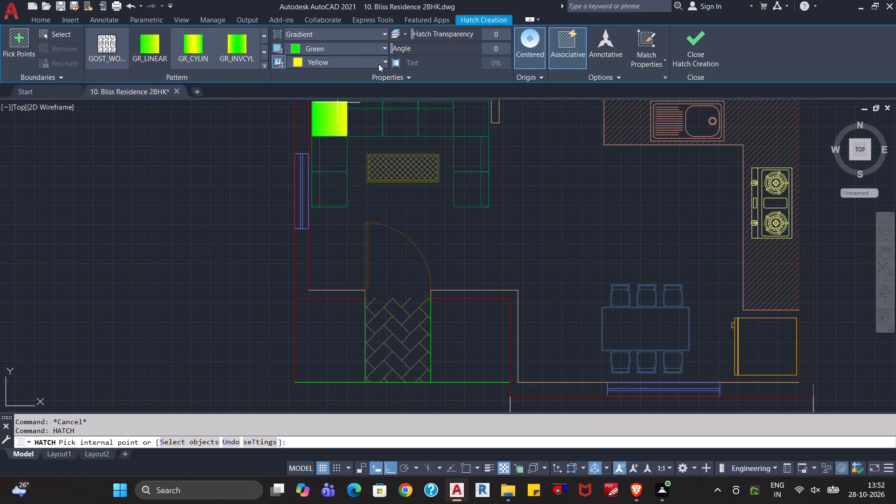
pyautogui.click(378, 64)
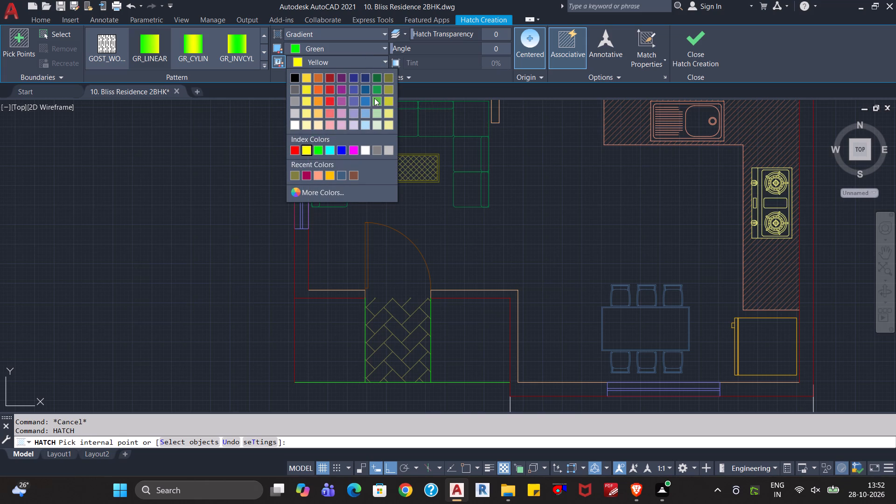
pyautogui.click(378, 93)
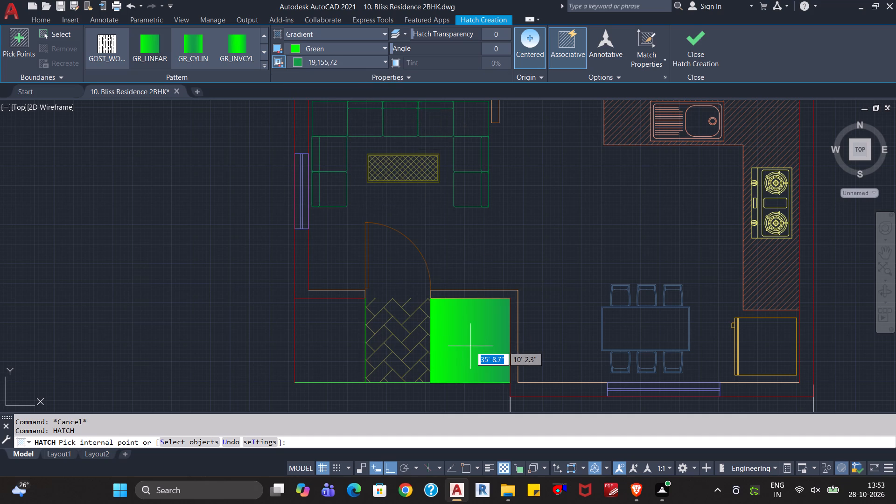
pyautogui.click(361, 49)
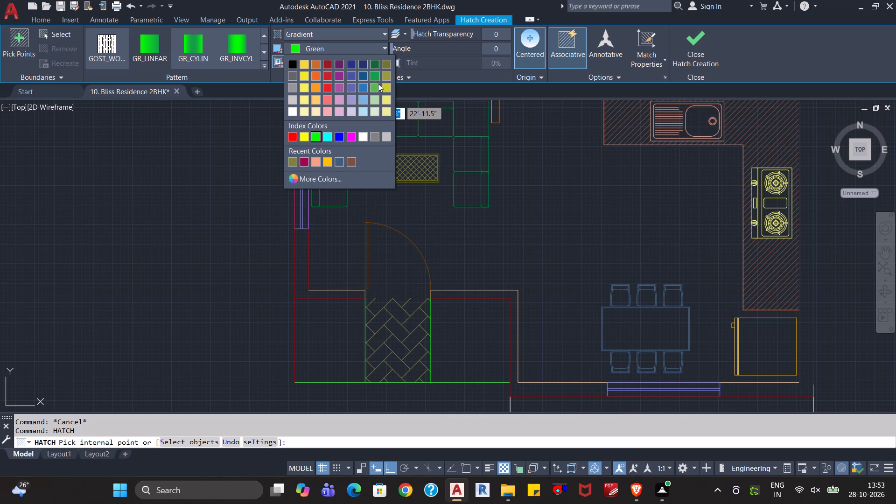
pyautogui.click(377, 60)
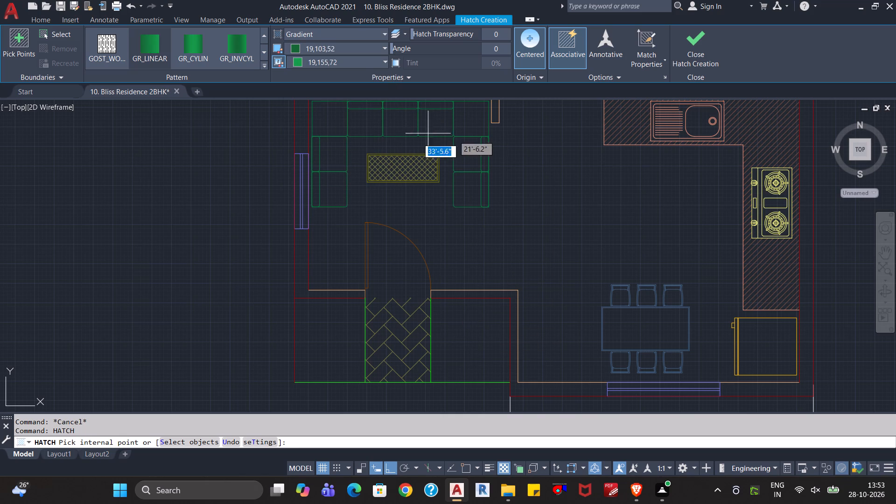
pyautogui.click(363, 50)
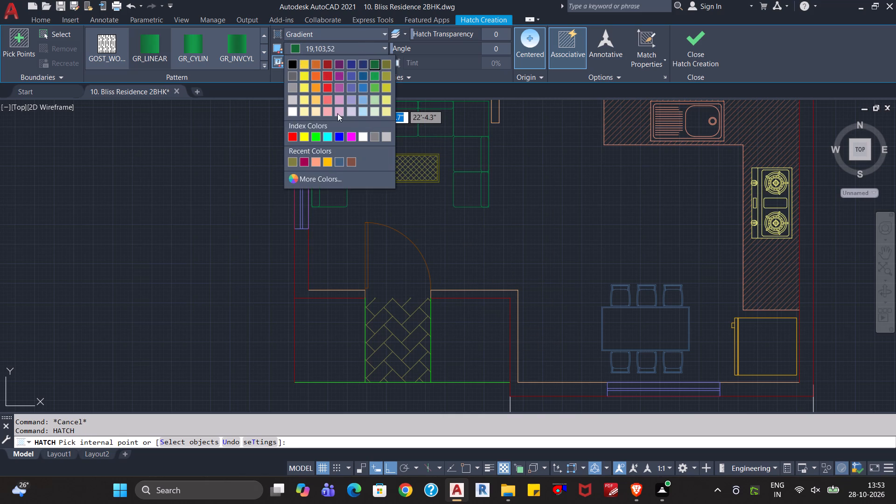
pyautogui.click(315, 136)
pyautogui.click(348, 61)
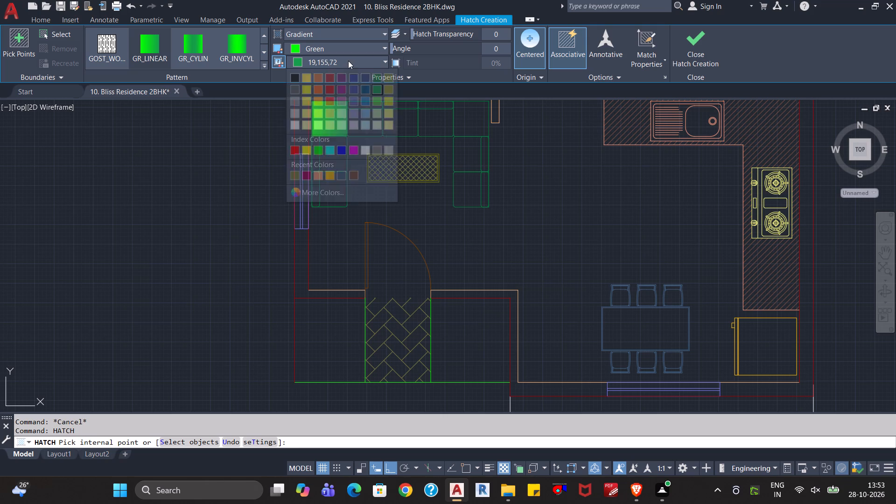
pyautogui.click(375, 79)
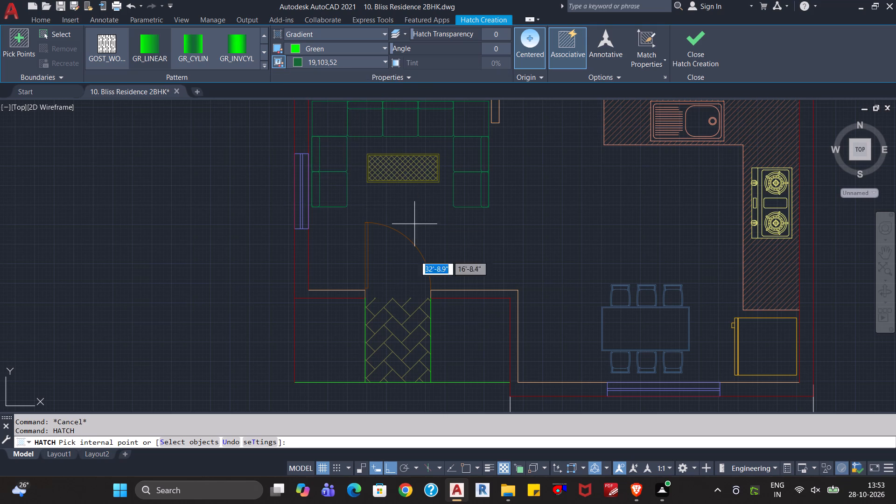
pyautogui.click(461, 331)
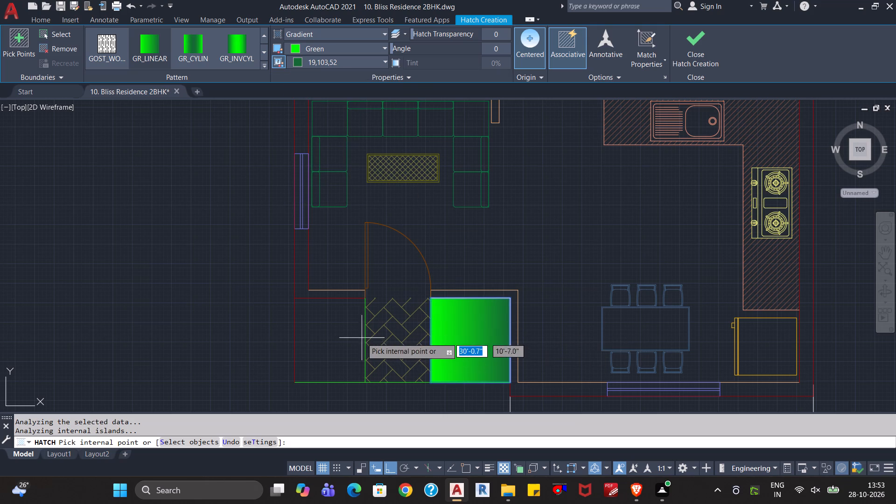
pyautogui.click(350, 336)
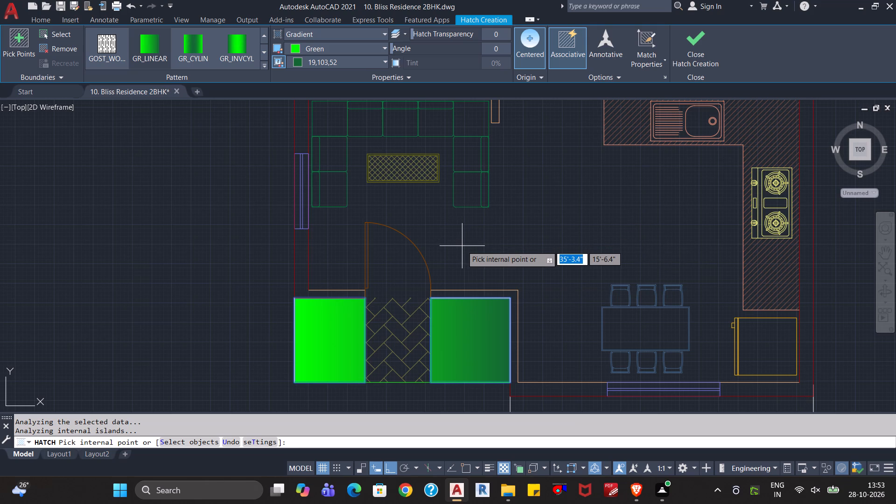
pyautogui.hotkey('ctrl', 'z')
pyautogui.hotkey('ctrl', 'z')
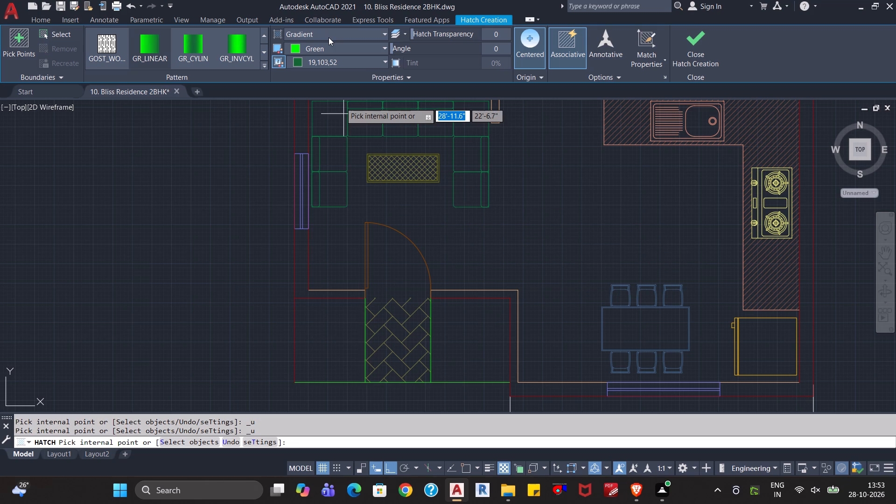
# Pattern-hatch the verandah section on the dining side with AR-HBONE, trying scale 20, then scale 2, and colour it green.
pyautogui.click(329, 37)
pyautogui.click(331, 71)
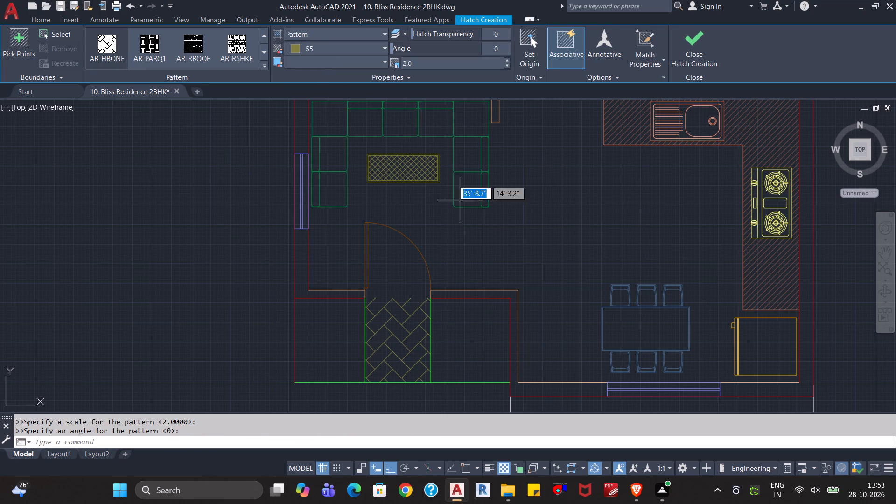
pyautogui.click(416, 63)
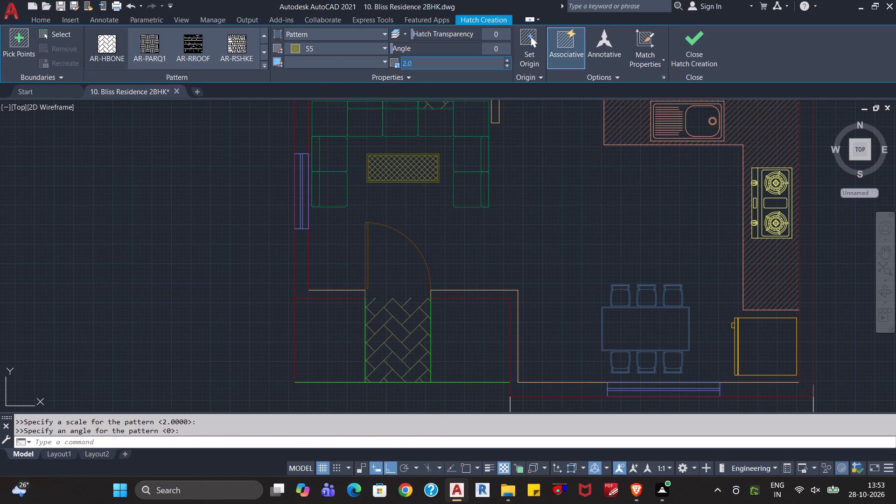
pyautogui.write('20')
pyautogui.press('Return')
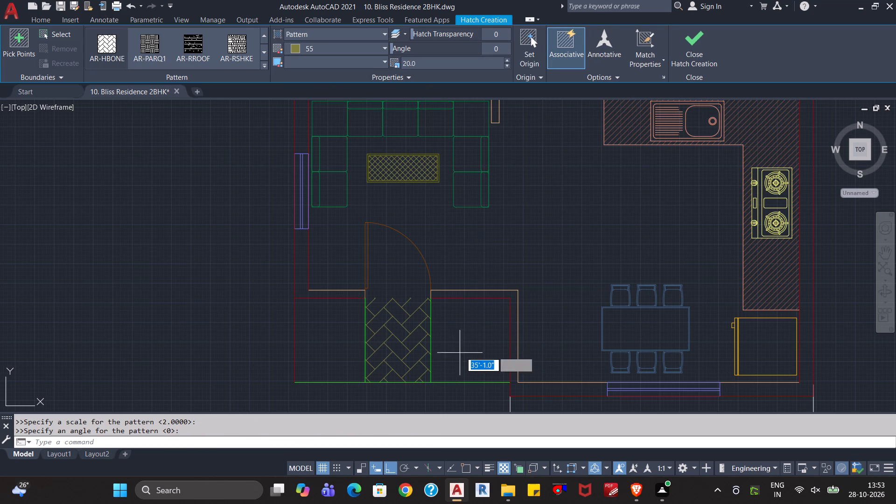
pyautogui.click(462, 346)
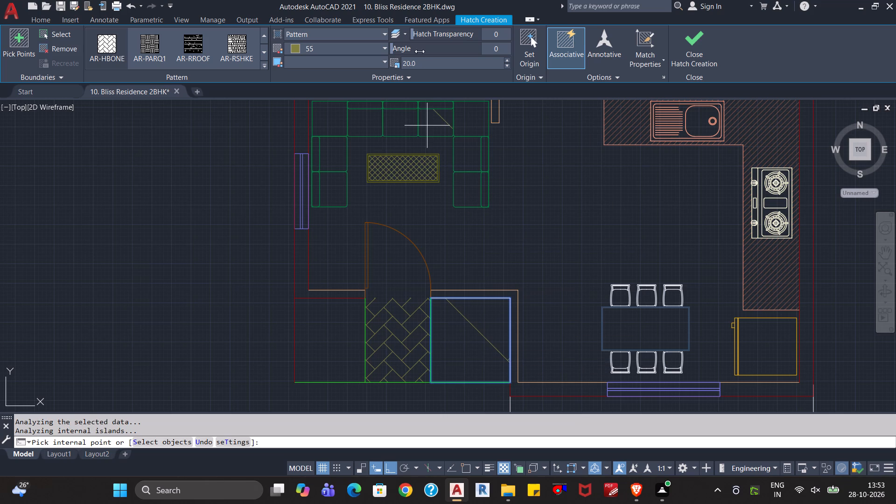
pyautogui.moveTo(421, 61); pyautogui.dragTo(406, 67)
pyautogui.press('2')
pyautogui.press('Return')
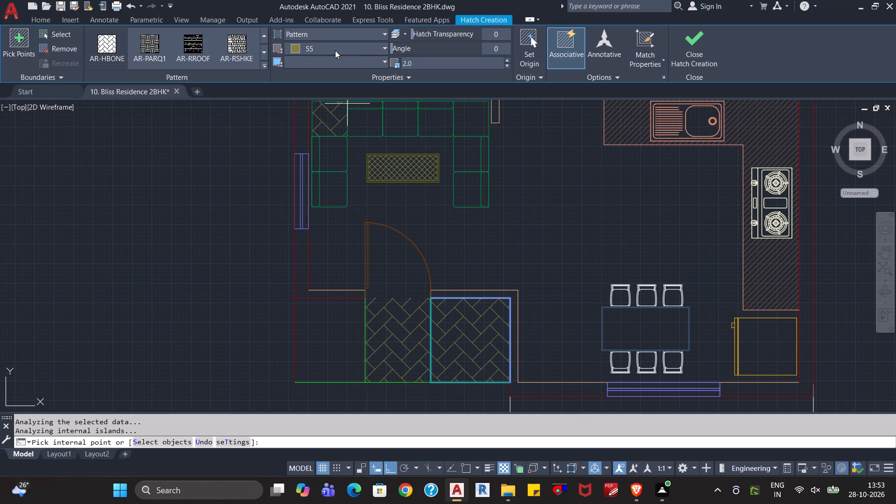
pyautogui.click(366, 51)
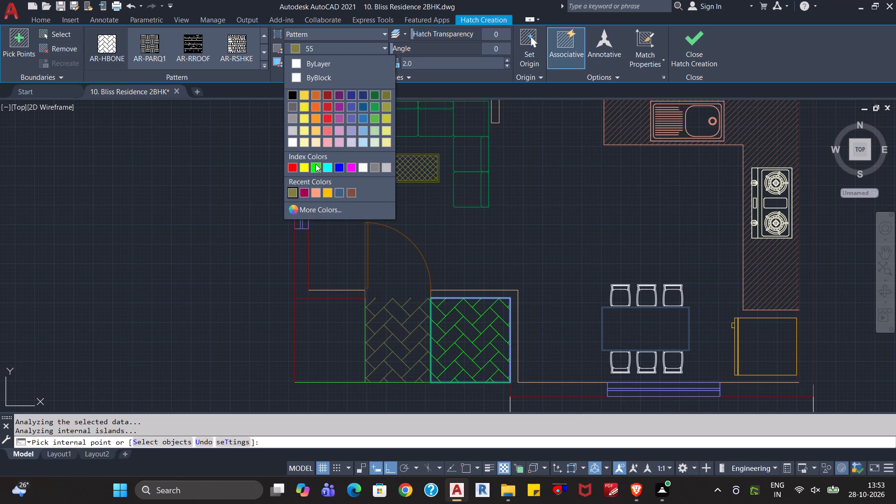
pyautogui.click(317, 166)
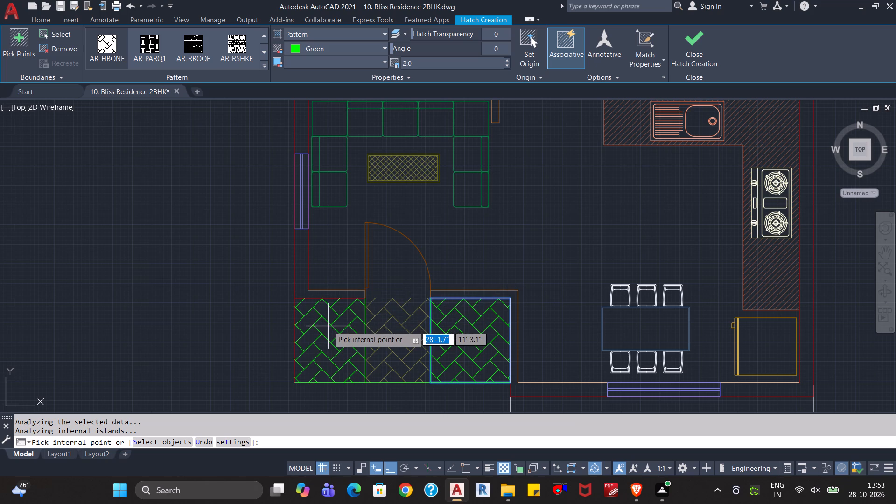
# Change the dining-side verandah hatch to the ANSI31 pattern, trying scale 5 and then setting scale 10.
pyautogui.click(263, 65)
pyautogui.scroll(4, 128, 94)
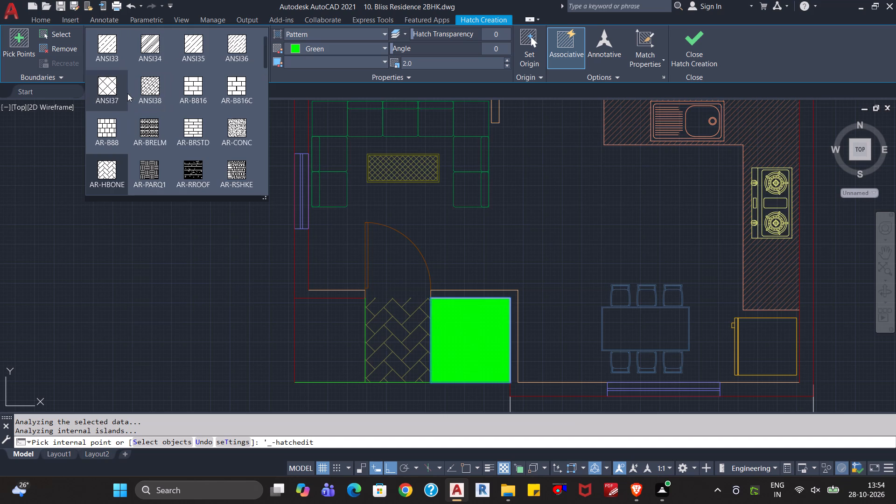
pyautogui.scroll(2, 127, 93)
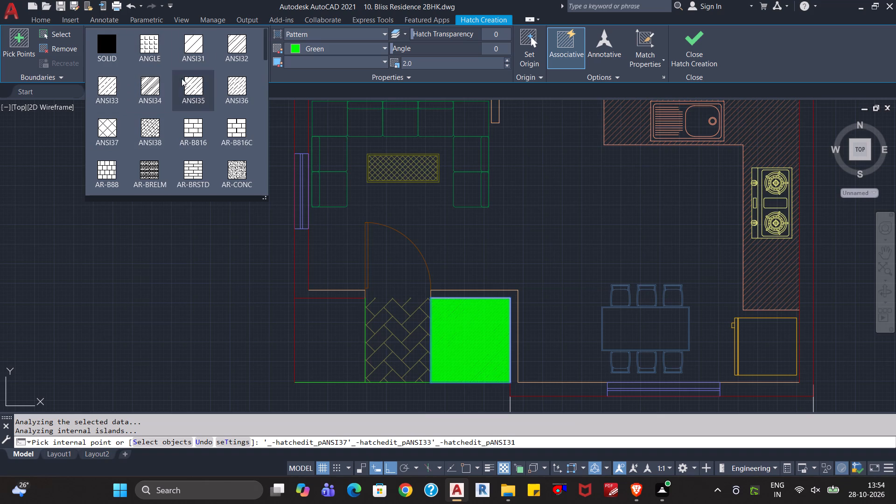
pyautogui.click(197, 43)
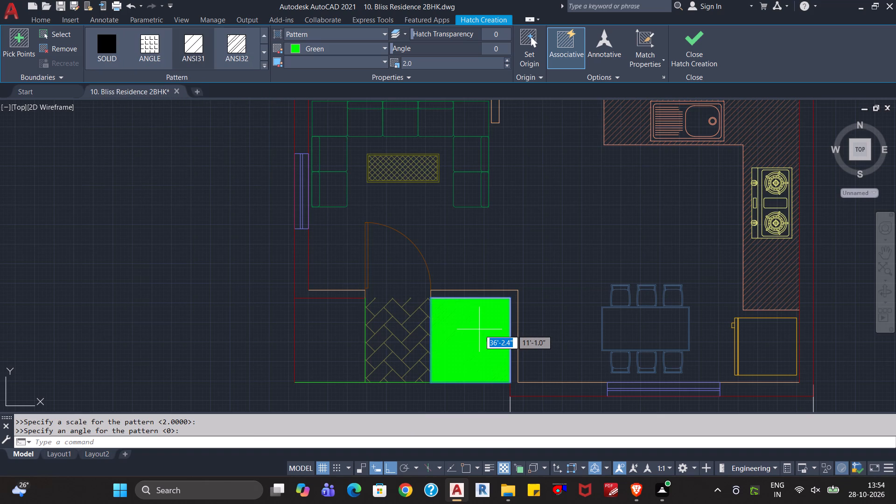
pyautogui.moveTo(426, 63); pyautogui.dragTo(418, 66)
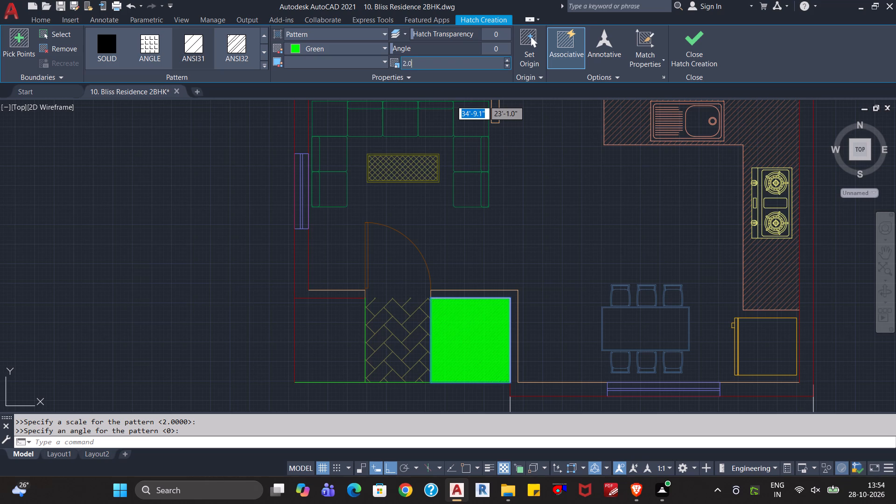
pyautogui.moveTo(418, 66); pyautogui.dragTo(397, 69)
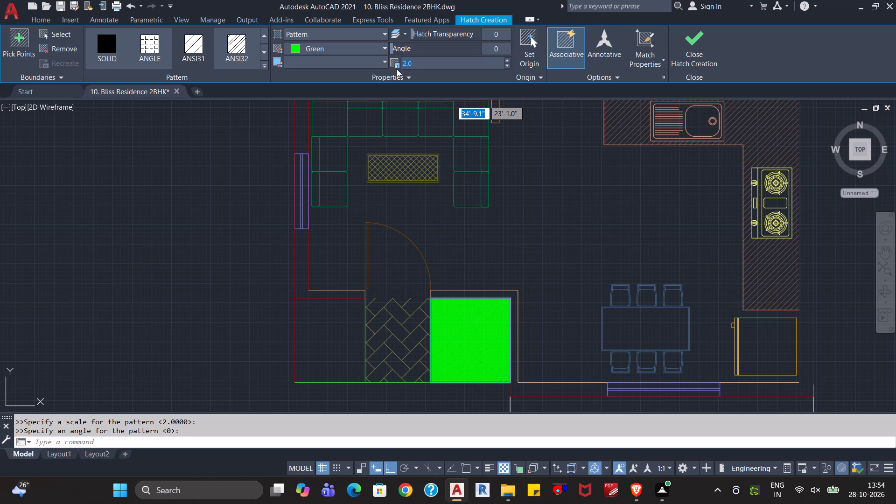
pyautogui.press('5')
pyautogui.press('Return')
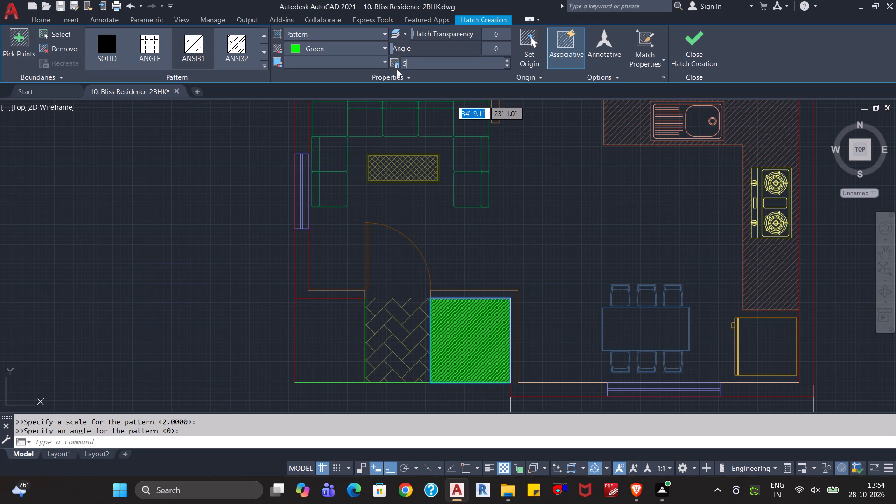
pyautogui.moveTo(462, 61); pyautogui.dragTo(414, 57)
pyautogui.moveTo(414, 57); pyautogui.dragTo(398, 56)
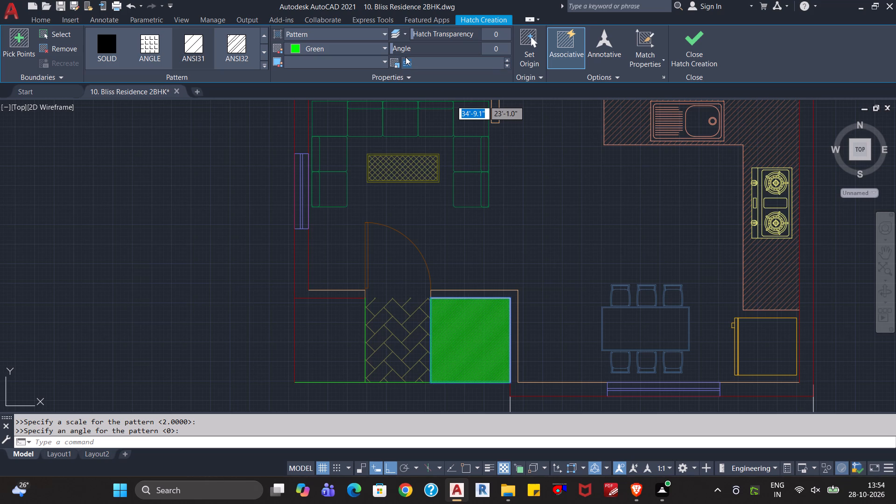
pyautogui.write('10')
pyautogui.press('Return')
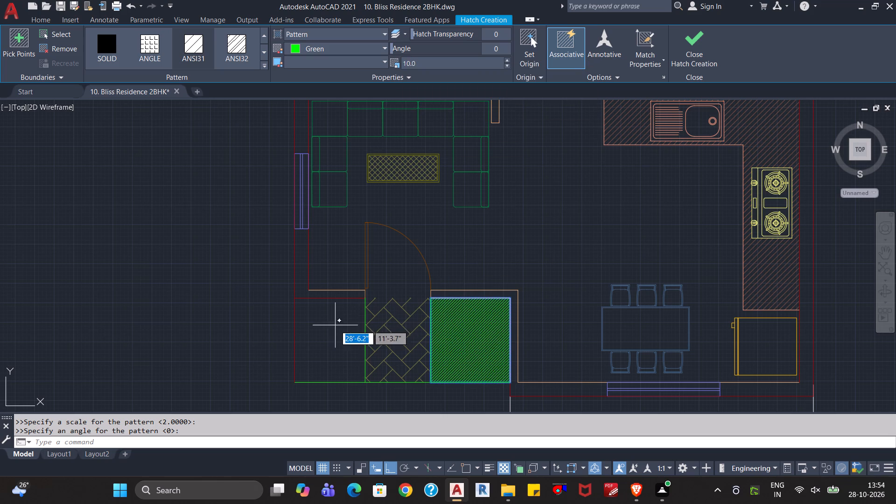
# Add the verandah section on the other side of the herringbone to the same green ANSI31 hatch and finish.
pyautogui.click(325, 332)
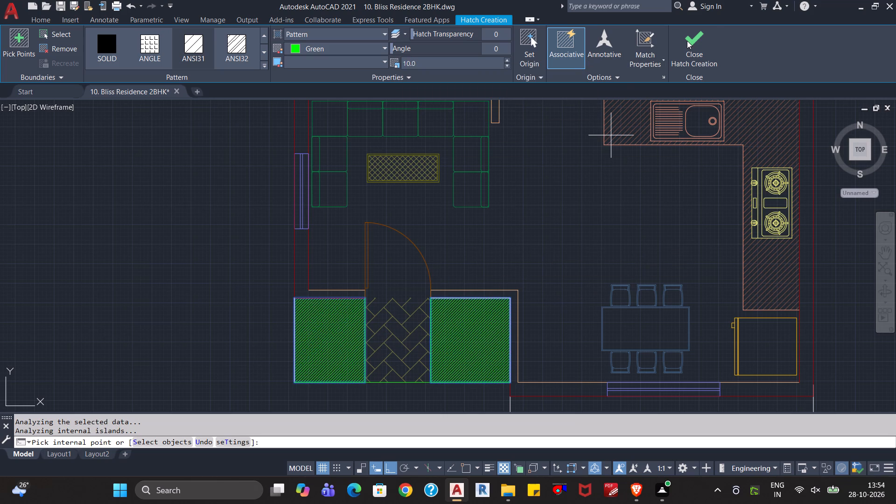
pyautogui.click(687, 41)
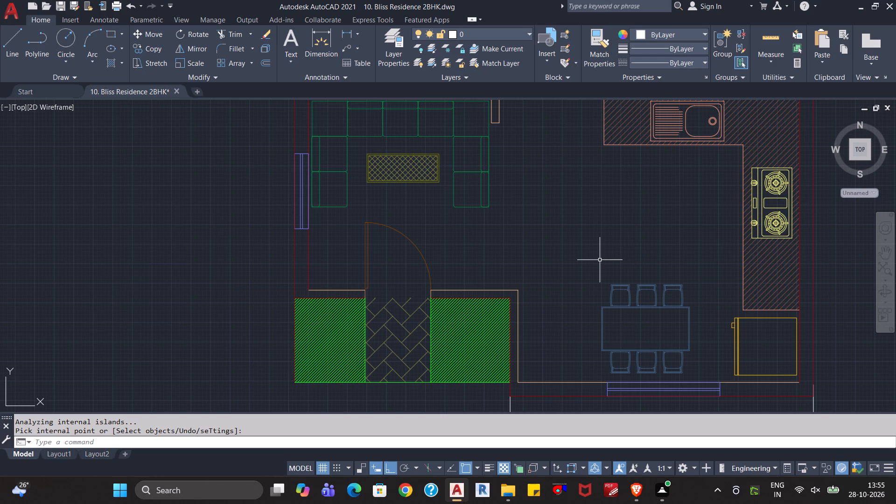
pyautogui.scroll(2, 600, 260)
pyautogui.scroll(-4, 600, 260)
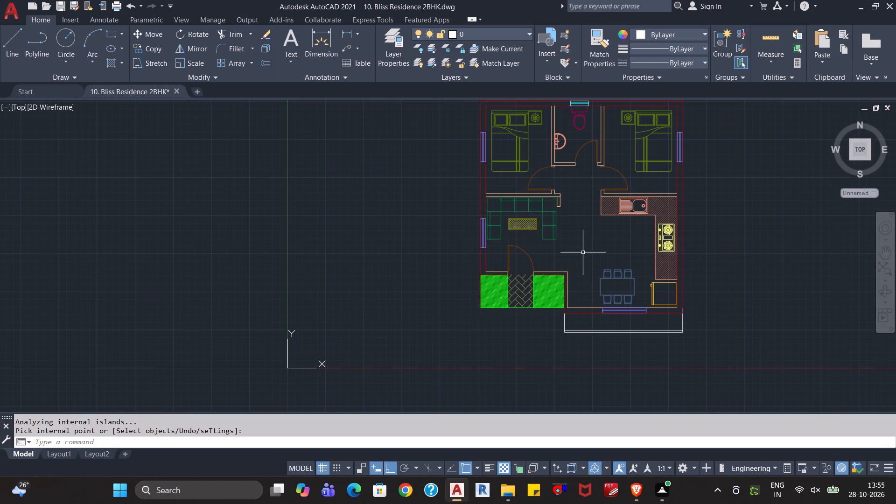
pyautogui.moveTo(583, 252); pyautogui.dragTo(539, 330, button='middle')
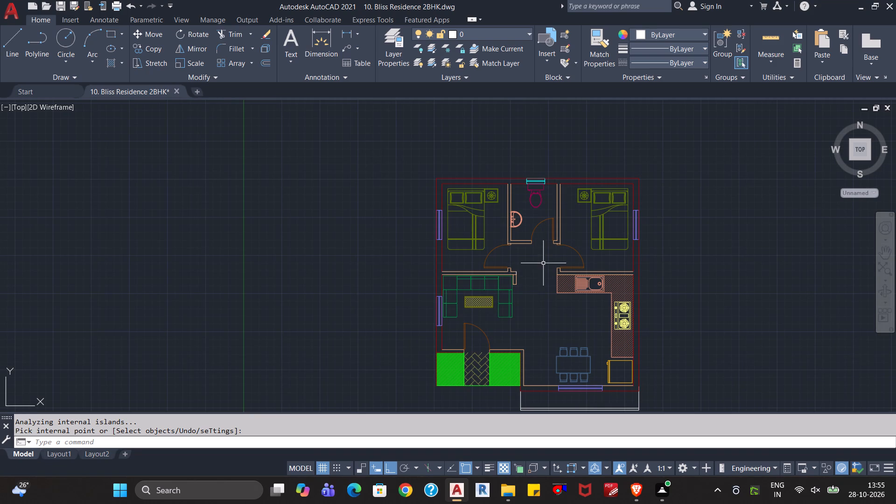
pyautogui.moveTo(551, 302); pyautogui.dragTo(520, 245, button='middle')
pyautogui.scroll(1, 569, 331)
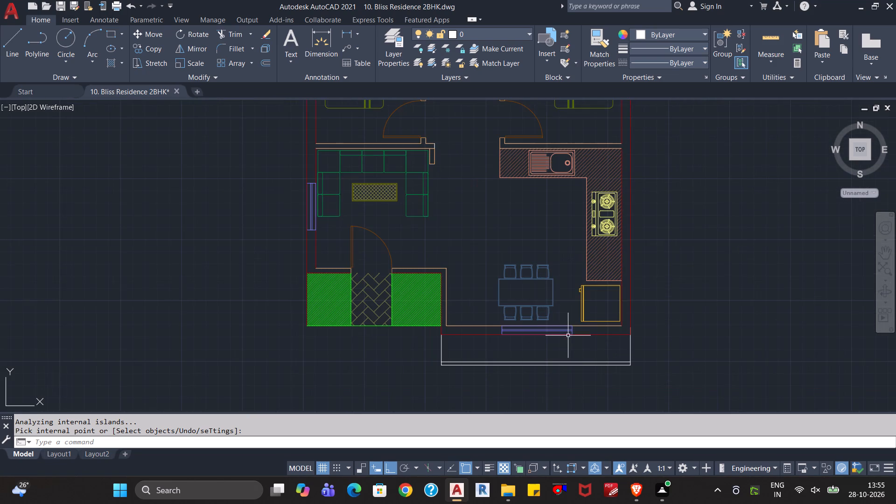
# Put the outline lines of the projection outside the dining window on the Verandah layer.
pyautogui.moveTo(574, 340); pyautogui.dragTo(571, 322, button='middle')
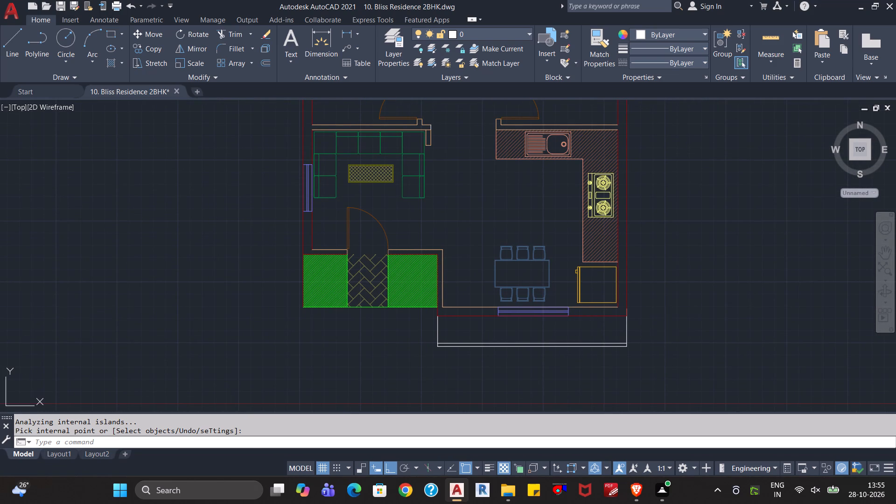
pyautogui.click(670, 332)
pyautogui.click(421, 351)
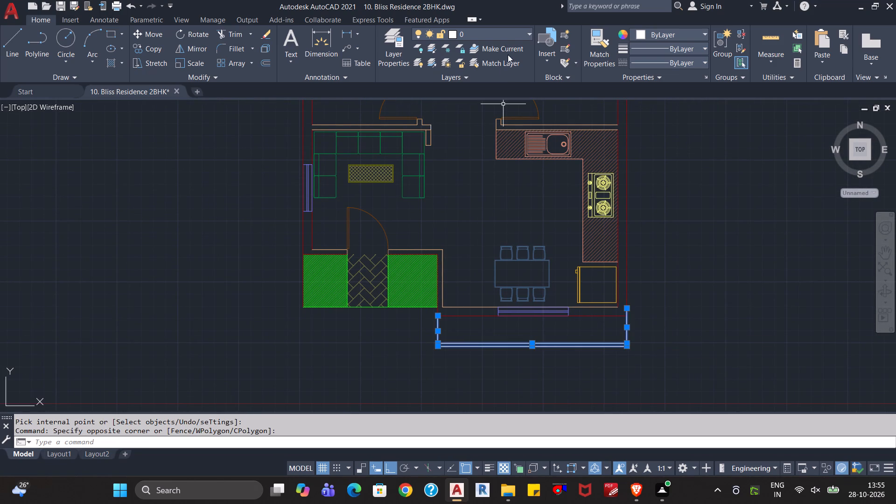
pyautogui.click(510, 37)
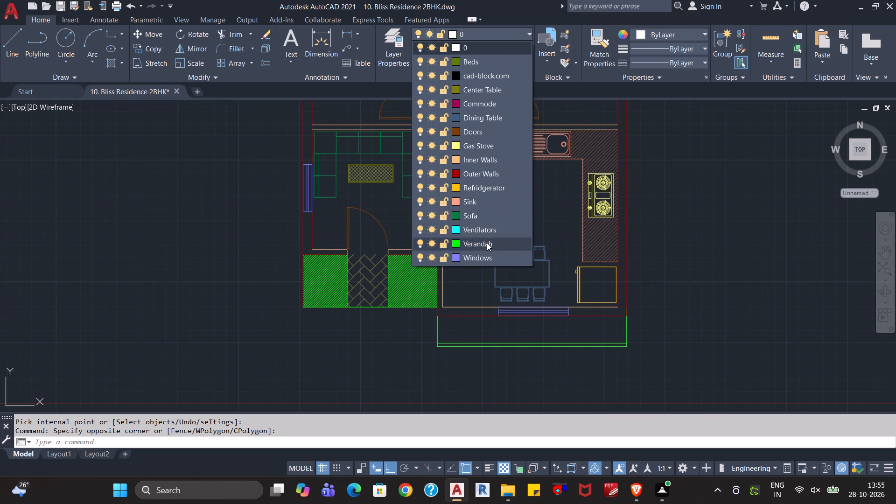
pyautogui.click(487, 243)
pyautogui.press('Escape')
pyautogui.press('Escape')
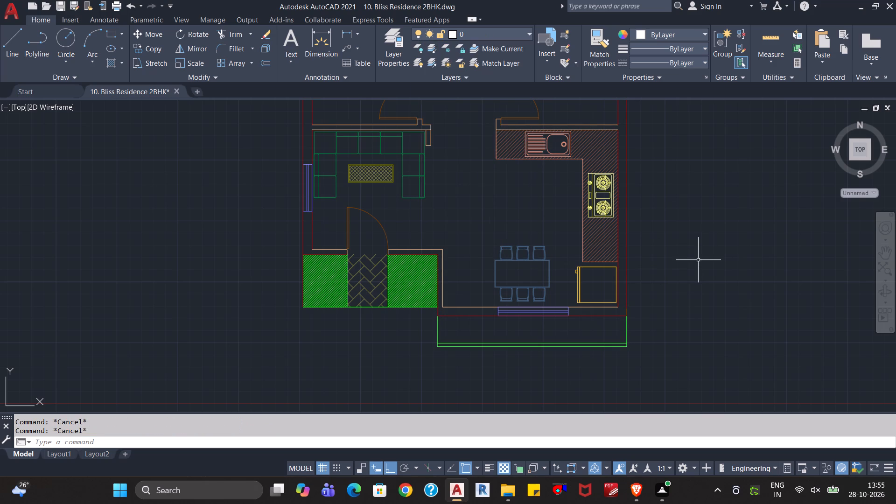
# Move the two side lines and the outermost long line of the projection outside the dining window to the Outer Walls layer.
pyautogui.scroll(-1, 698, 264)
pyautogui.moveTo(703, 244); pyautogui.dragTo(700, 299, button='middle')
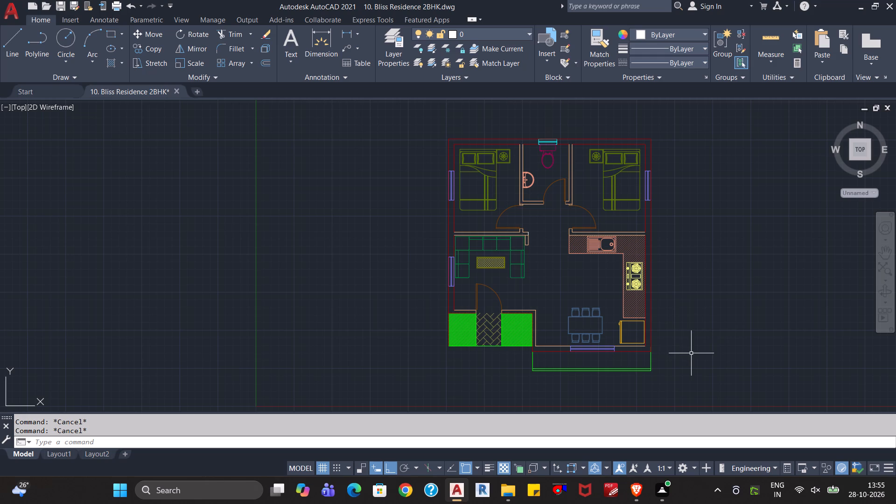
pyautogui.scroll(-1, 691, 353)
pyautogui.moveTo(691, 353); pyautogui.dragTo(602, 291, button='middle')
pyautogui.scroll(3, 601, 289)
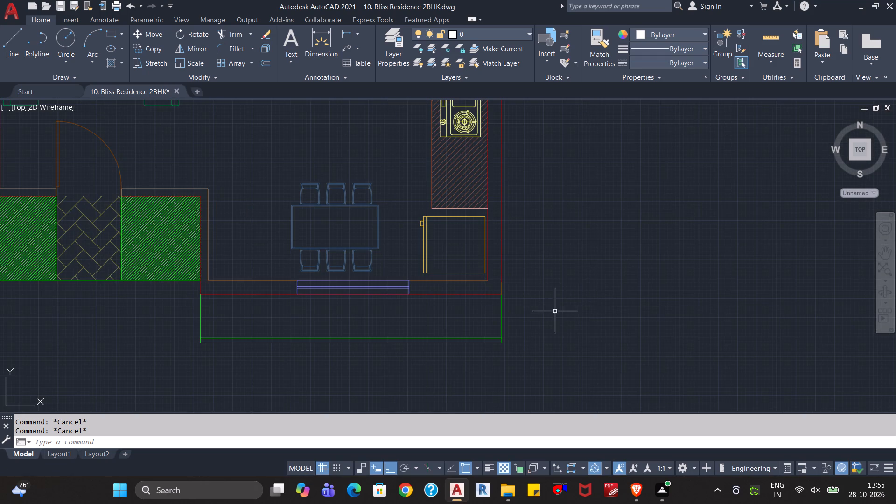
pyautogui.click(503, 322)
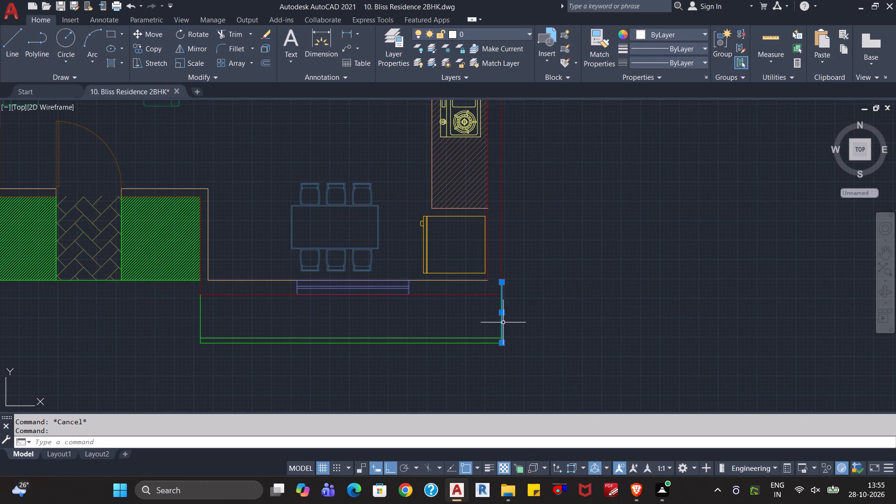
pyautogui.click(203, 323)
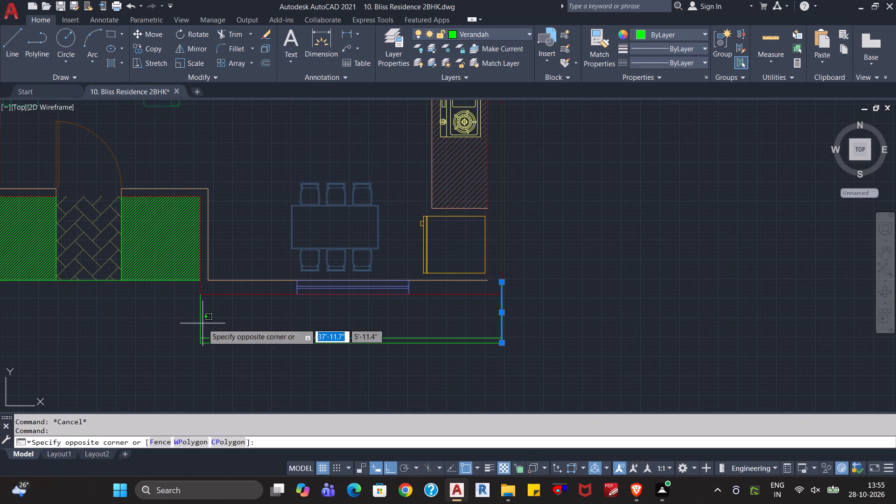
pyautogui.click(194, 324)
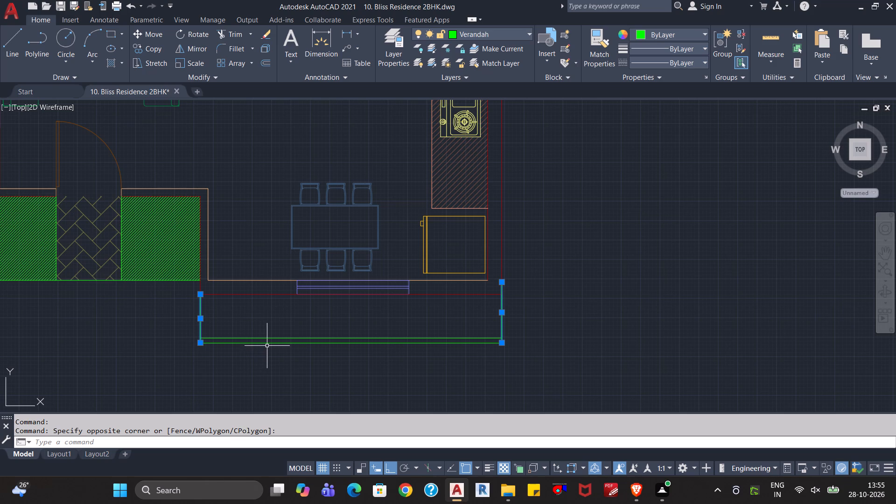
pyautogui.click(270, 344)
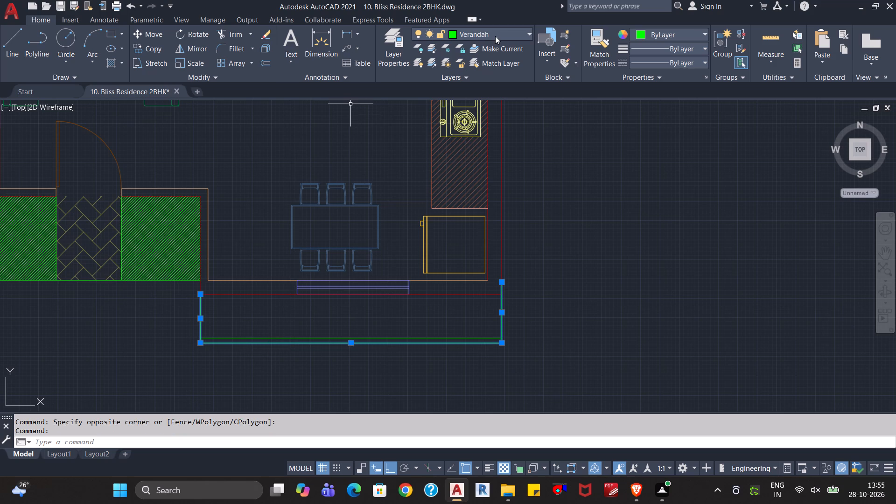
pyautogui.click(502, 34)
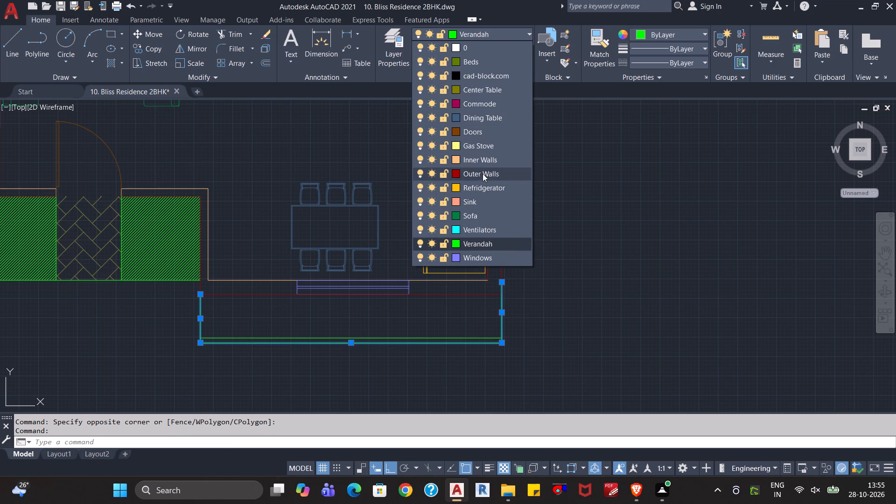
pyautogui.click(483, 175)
# Add the projection's inner long line to the selection and put all four outline lines on the Inner Walls layer.
pyautogui.click(412, 338)
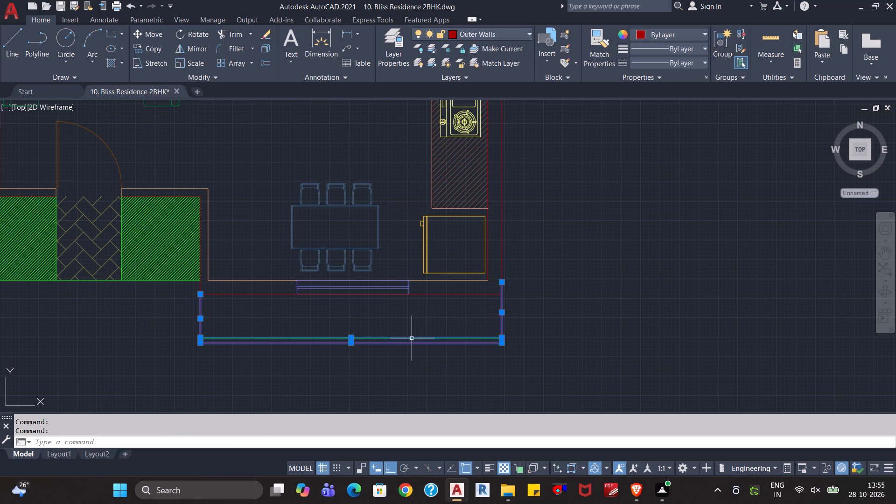
pyautogui.click(519, 42)
pyautogui.click(520, 35)
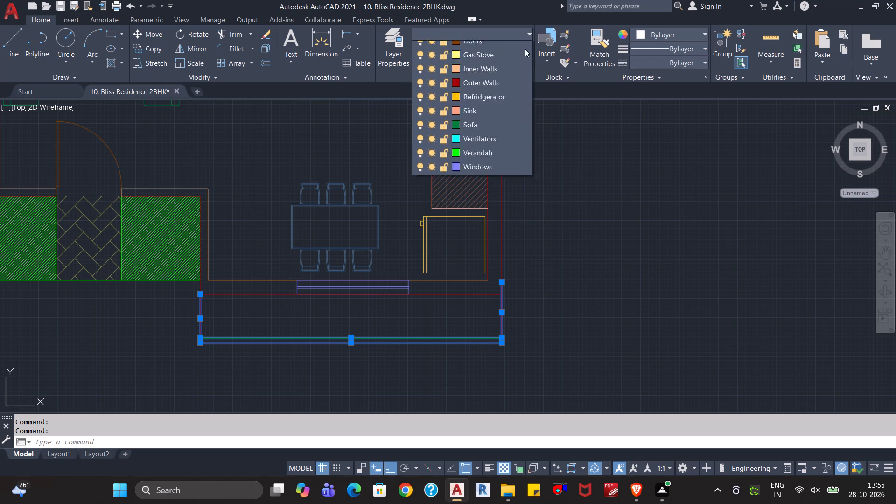
pyautogui.click(480, 162)
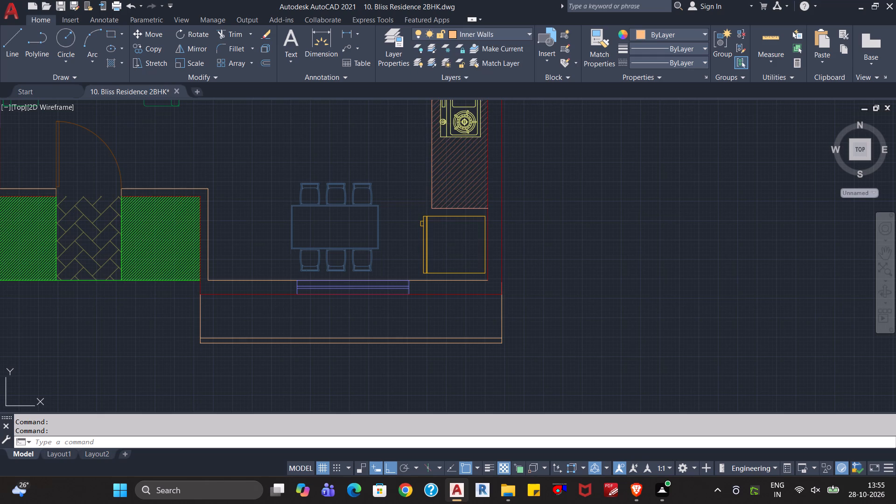
pyautogui.press('Escape')
pyautogui.press('Escape')
# Reassign the projection's two side lines and outermost long line to the Outer Walls layer.
pyautogui.click(525, 324)
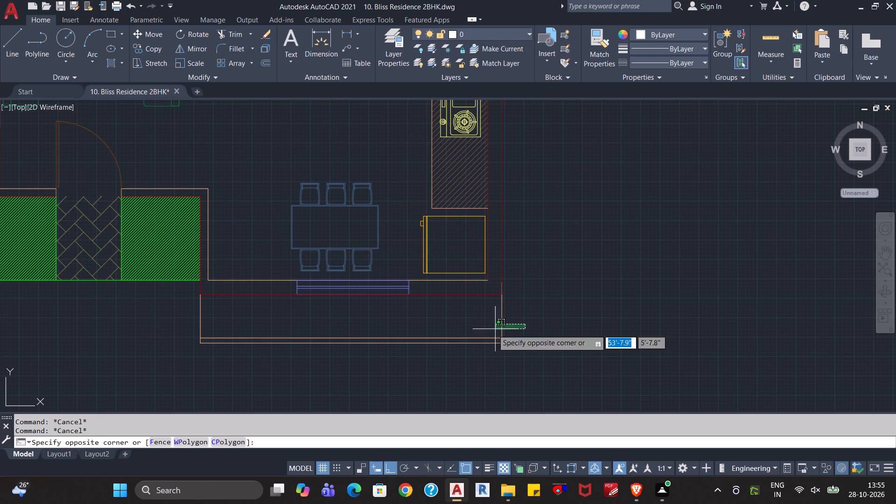
pyautogui.click(188, 312)
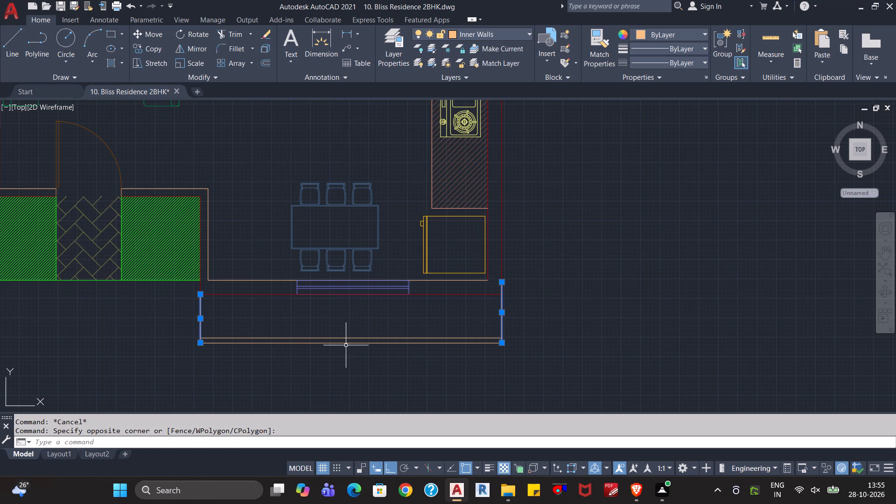
pyautogui.click(350, 343)
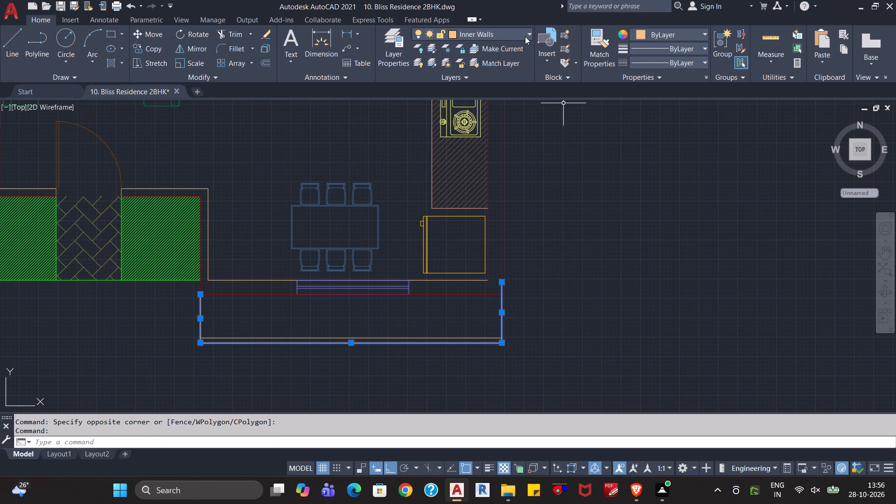
pyautogui.click(525, 36)
pyautogui.click(470, 174)
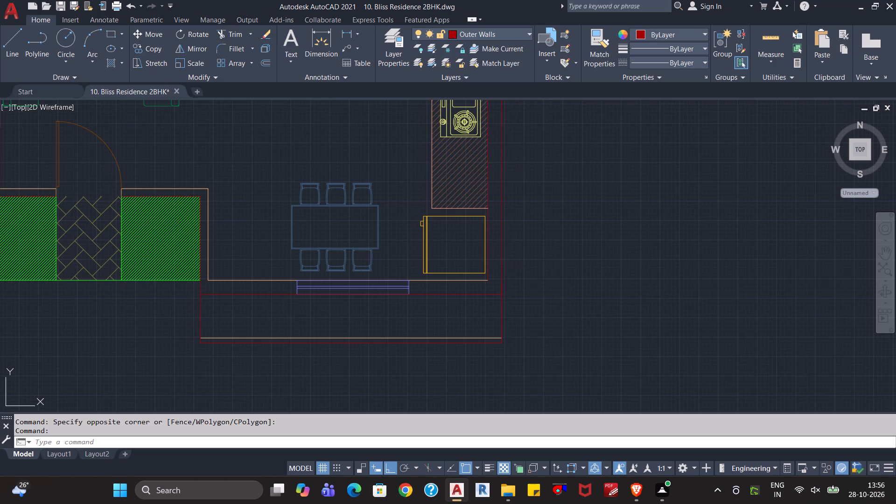
pyautogui.press('Escape')
pyautogui.press('Escape')
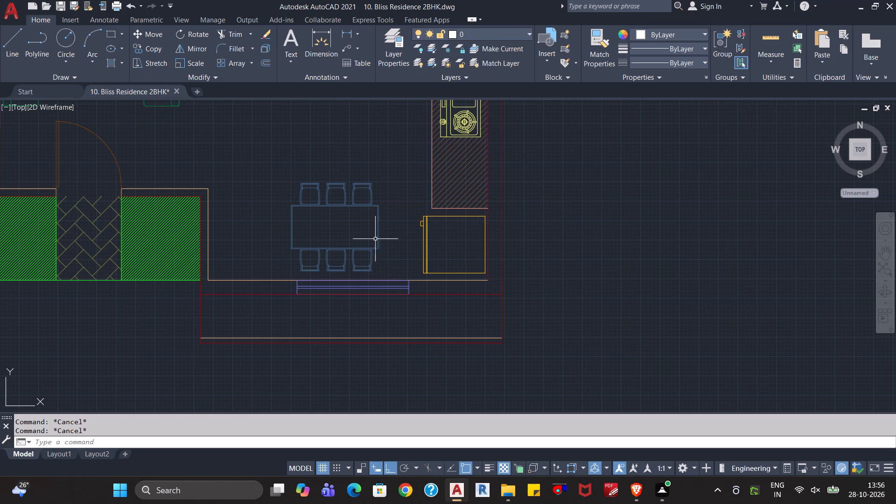
# Save the Bliss Residence 2BHK drawing.
pyautogui.moveTo(272, 180); pyautogui.dragTo(446, 257, button='middle')
pyautogui.scroll(-2, 447, 257)
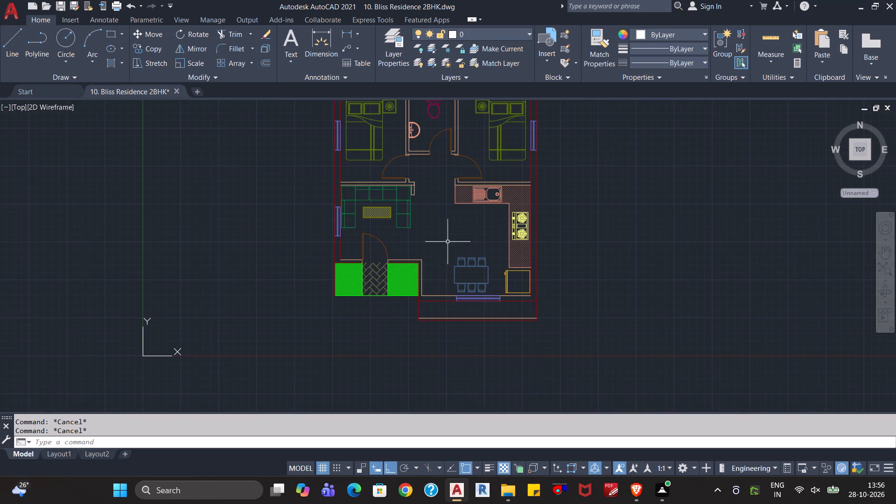
pyautogui.scroll(-2, 448, 241)
pyautogui.scroll(4, 448, 240)
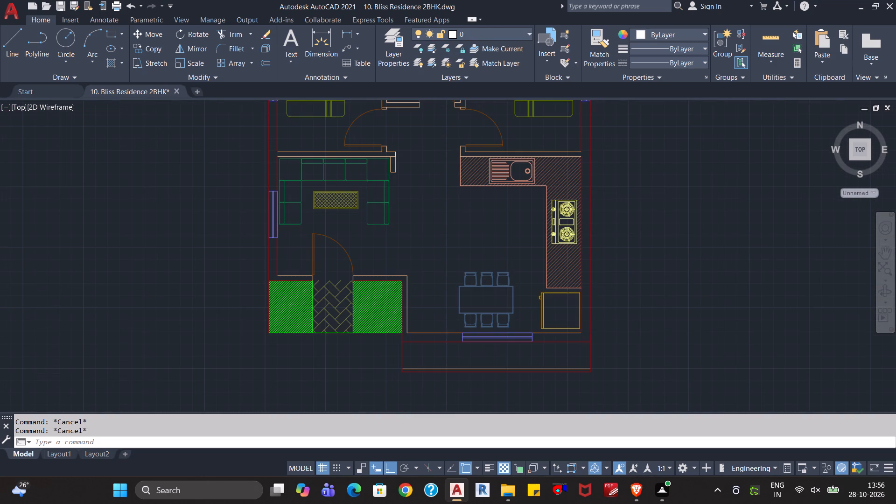
pyautogui.scroll(-1, 442, 239)
pyautogui.moveTo(439, 227); pyautogui.dragTo(439, 241, button='middle')
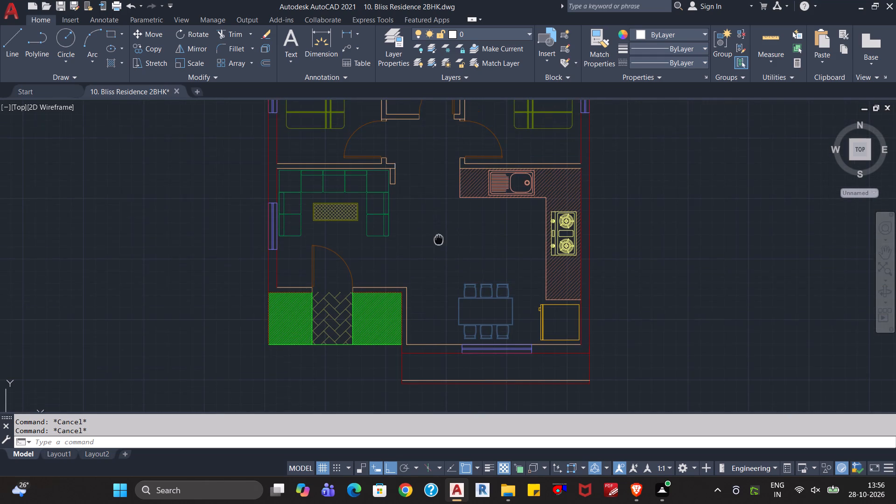
pyautogui.moveTo(439, 241); pyautogui.dragTo(437, 247, button='middle')
pyautogui.scroll(-1, 437, 247)
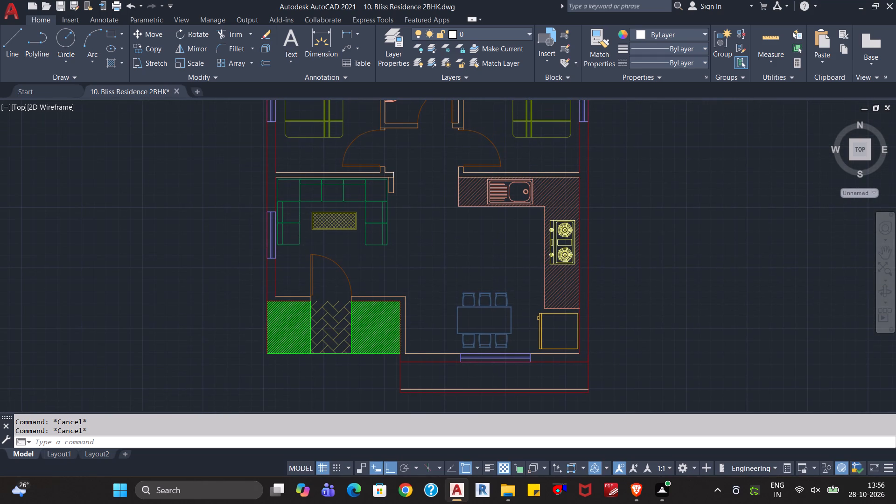
pyautogui.scroll(-1, 437, 247)
pyautogui.scroll(1, 437, 248)
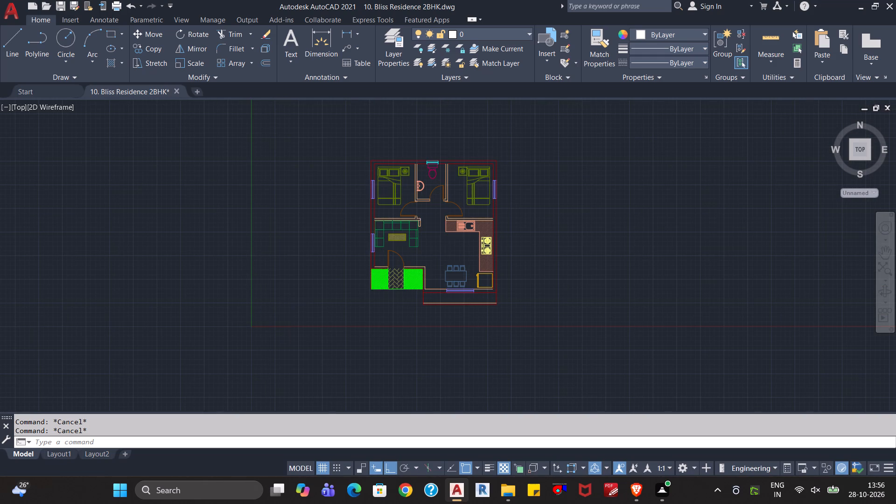
pyautogui.hotkey('ctrl', 's')
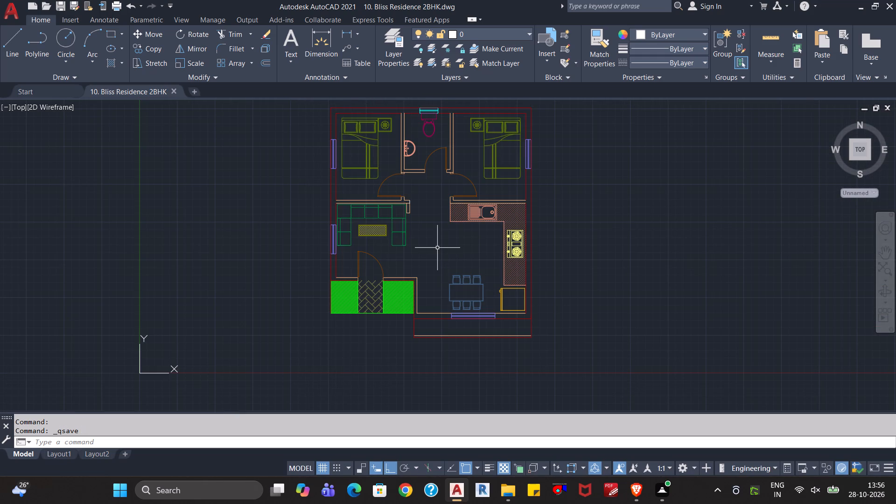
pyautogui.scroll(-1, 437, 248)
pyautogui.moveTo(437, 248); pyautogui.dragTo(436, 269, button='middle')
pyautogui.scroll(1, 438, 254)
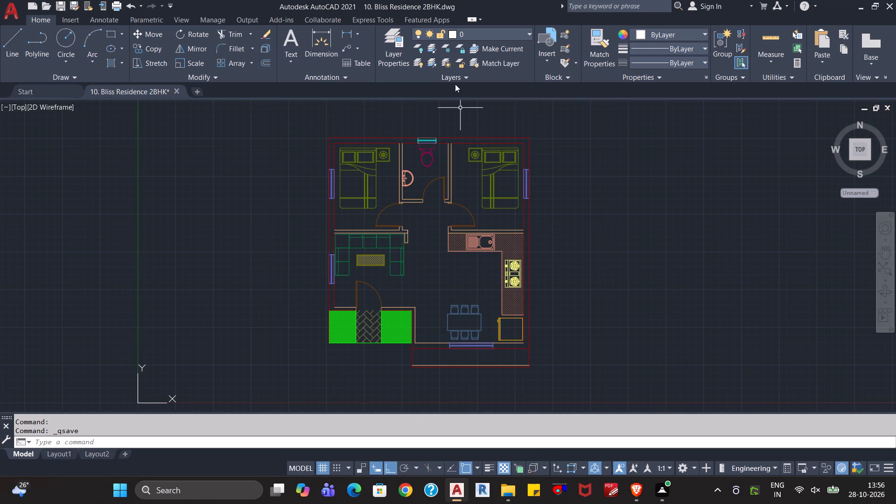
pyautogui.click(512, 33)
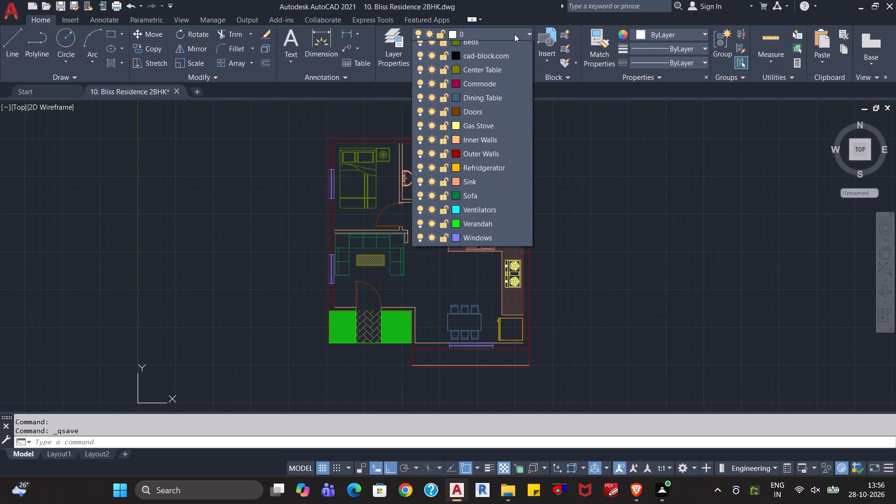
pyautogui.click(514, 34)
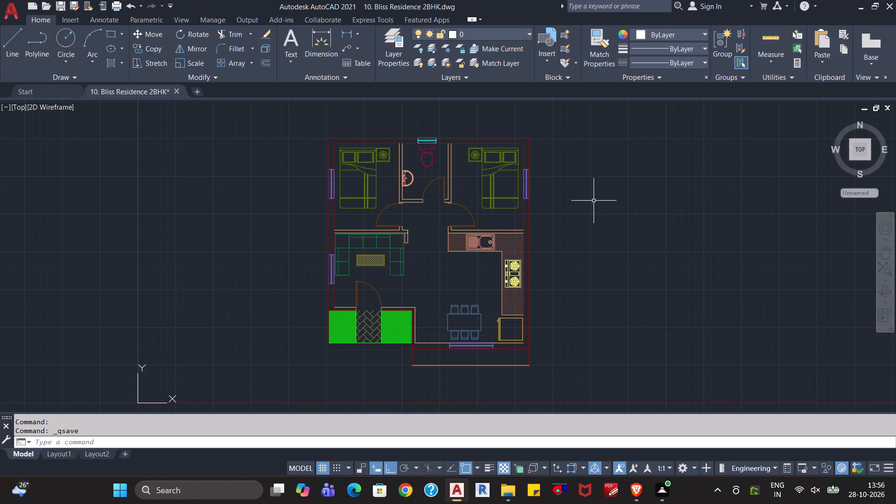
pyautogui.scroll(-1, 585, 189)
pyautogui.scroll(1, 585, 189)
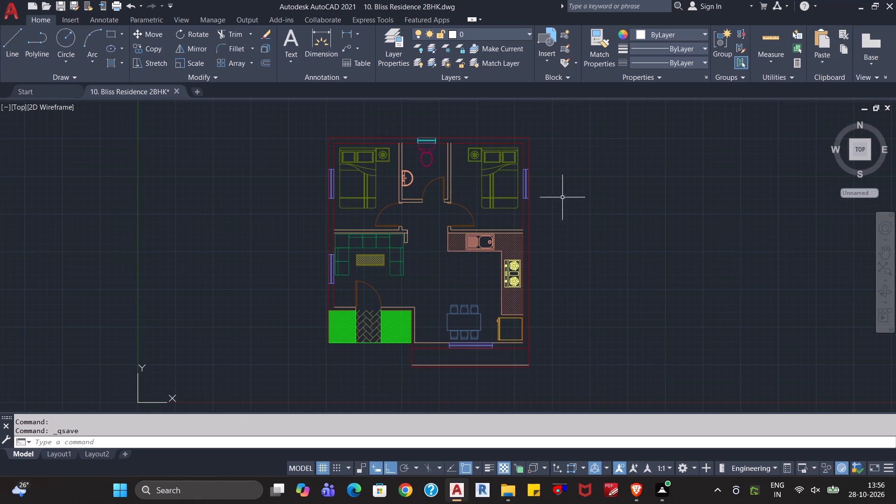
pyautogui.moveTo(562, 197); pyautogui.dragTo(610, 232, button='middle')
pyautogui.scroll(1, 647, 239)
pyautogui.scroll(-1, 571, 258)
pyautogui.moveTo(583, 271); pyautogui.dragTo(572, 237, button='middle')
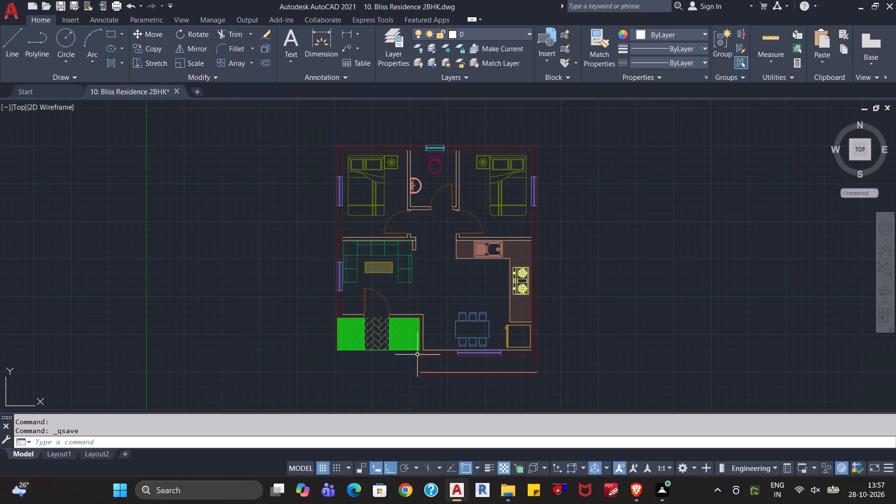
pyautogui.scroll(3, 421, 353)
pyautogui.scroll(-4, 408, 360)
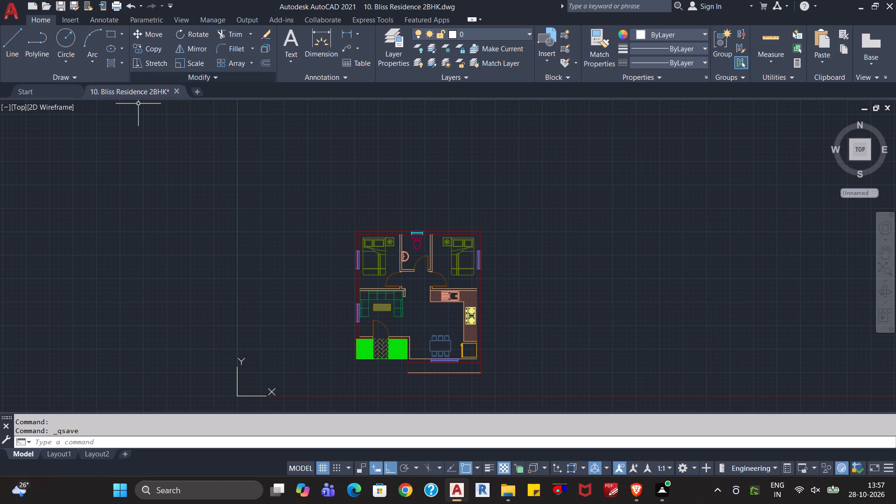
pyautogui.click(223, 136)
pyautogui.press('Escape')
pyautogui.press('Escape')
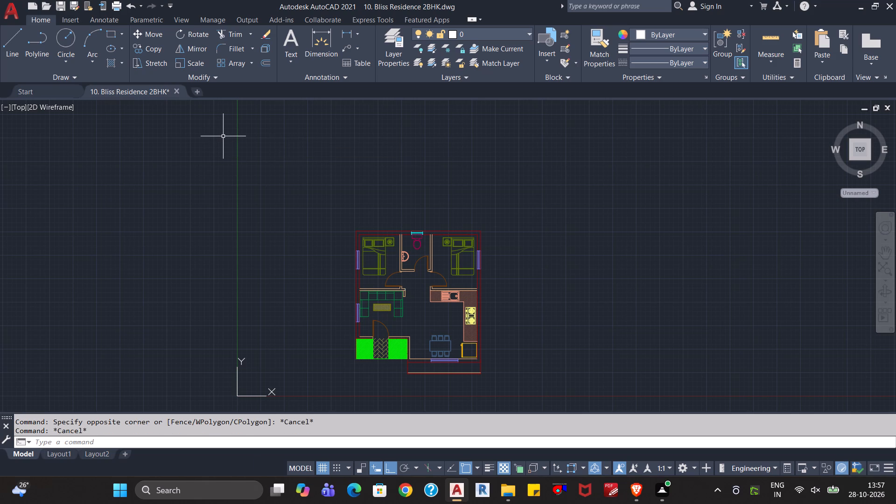
# Open the plants, Potted Plants Elevation Vol-2, Potted Plants Elevation and Potted-plants-elevation drawings together from the Blocks folder.
pyautogui.hotkey('ctrl', 'o')
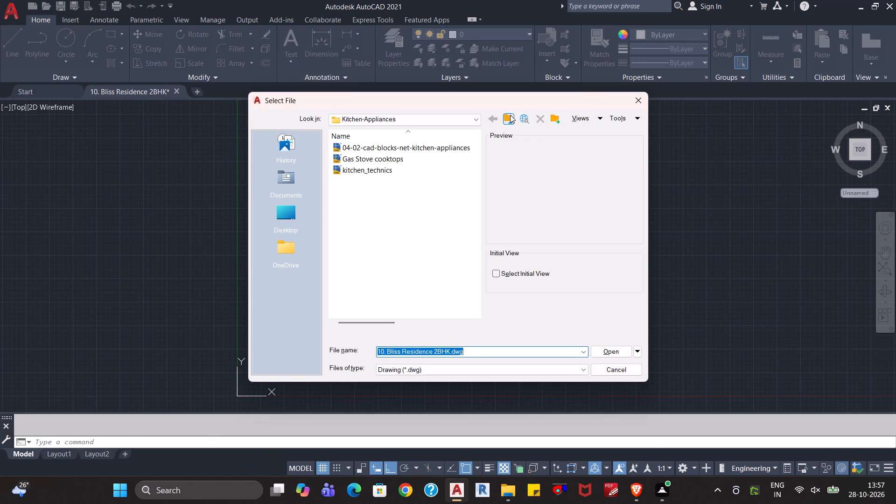
pyautogui.click(509, 119)
pyautogui.scroll(2, 415, 210)
pyautogui.scroll(-3, 415, 210)
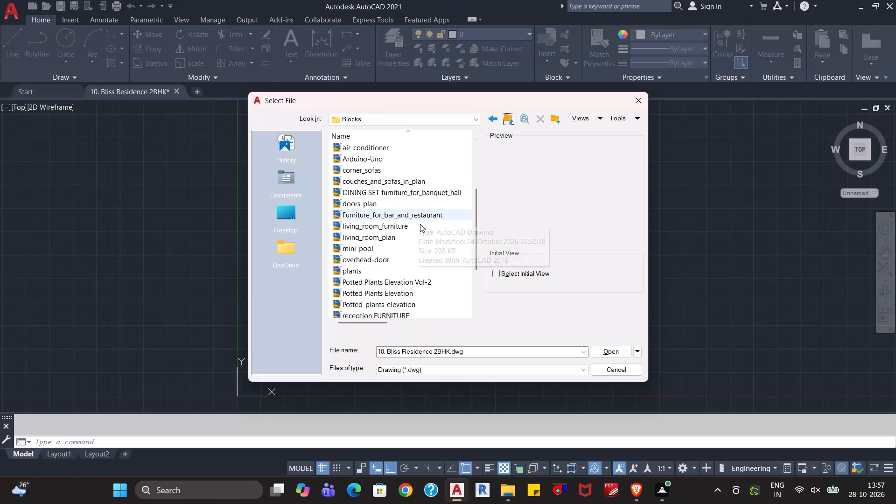
pyautogui.scroll(-6, 420, 224)
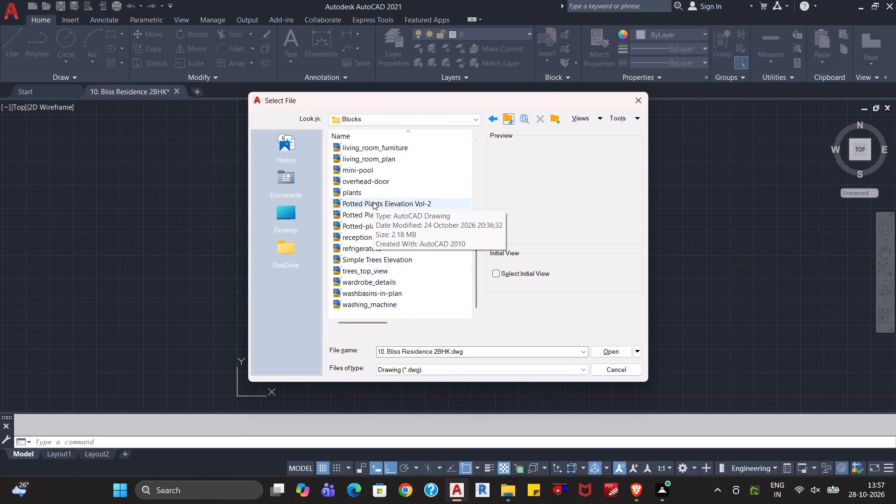
pyautogui.click(373, 202)
pyautogui.keyDown('ctrl'); pyautogui.click(374, 212); pyautogui.keyUp('ctrl')
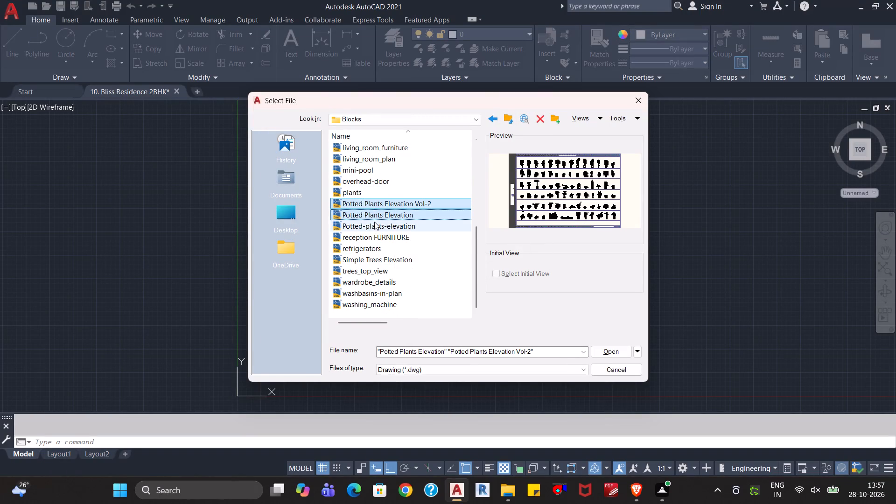
pyautogui.keyDown('ctrl'); pyautogui.click(374, 222); pyautogui.keyUp('ctrl')
pyautogui.keyDown('ctrl'); pyautogui.click(374, 195); pyautogui.keyUp('ctrl')
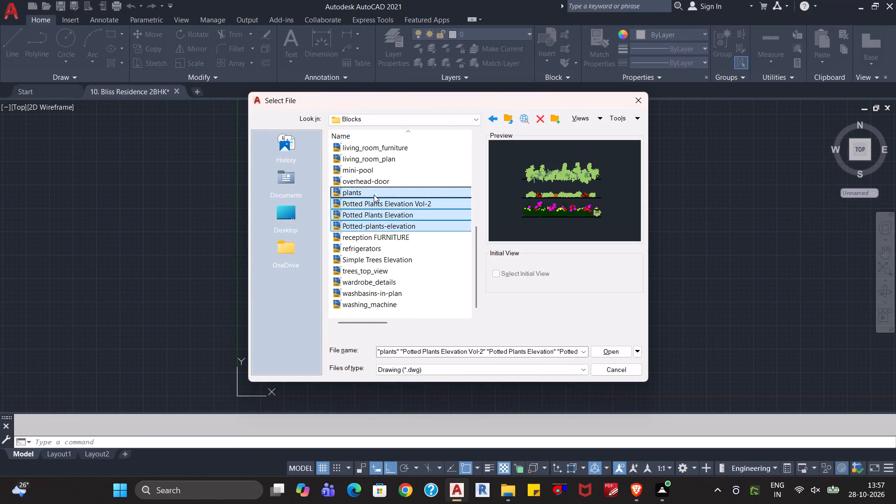
pyautogui.click(614, 351)
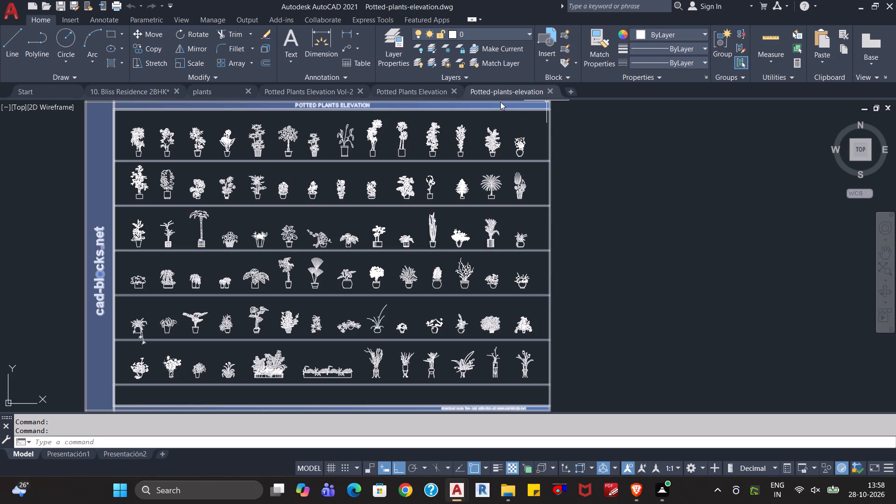
# Close the Potted-plants-elevation drawing.
pyautogui.click(514, 89)
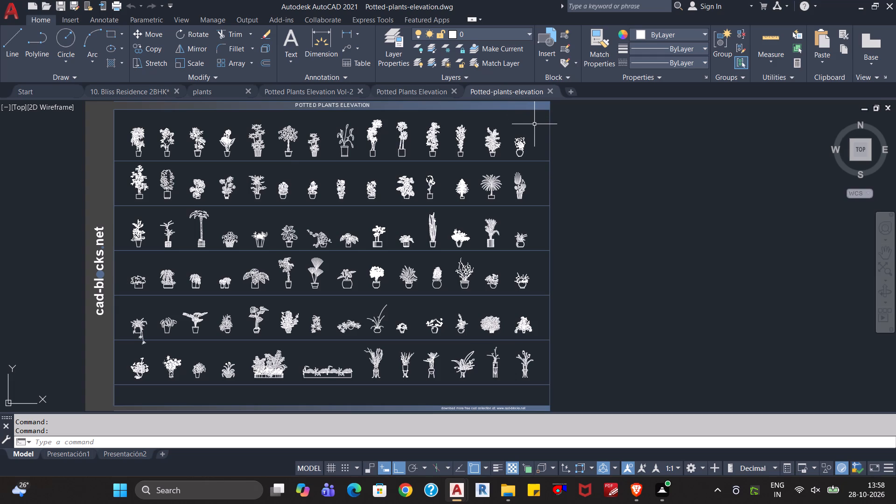
pyautogui.click(514, 93)
pyautogui.click(546, 90)
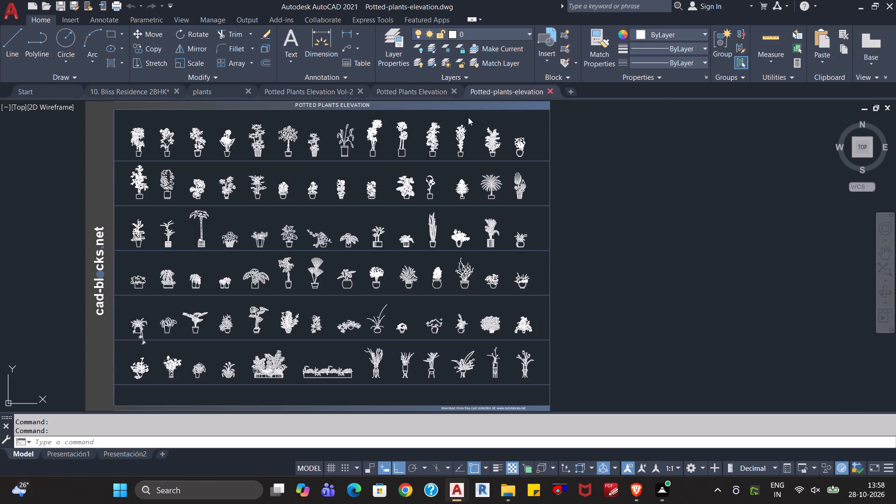
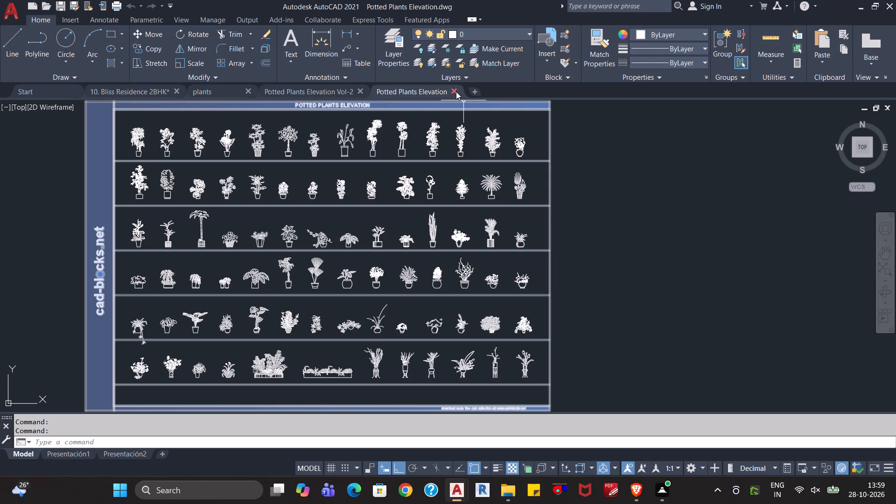
# Close the Potted Plants Elevation and Potted Plants Elevation Vol-2 drawings.
pyautogui.click(453, 87)
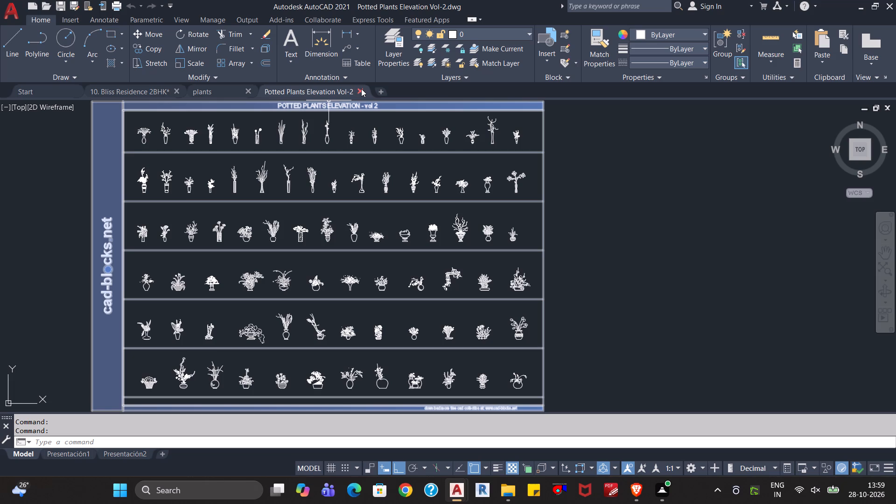
pyautogui.click(361, 89)
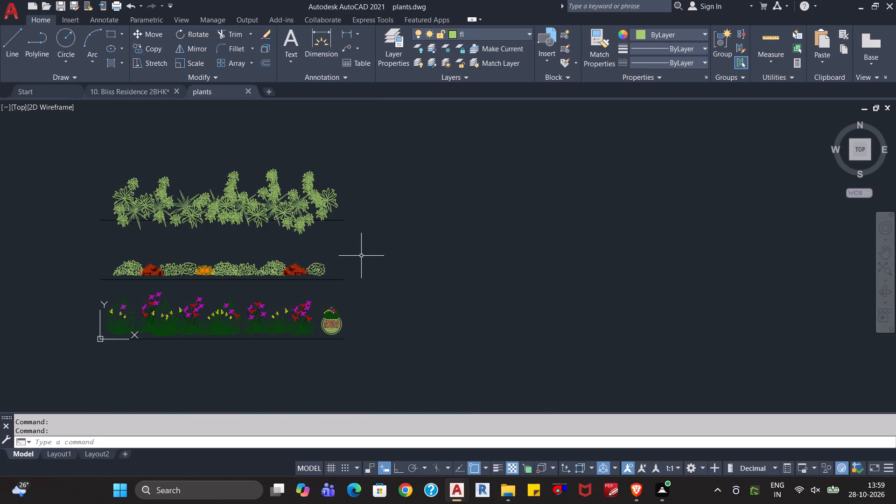
# Copy the lowest row of flowering plants, including the round potted plant at its end, from the plants drawing to the clipboard.
pyautogui.moveTo(379, 239); pyautogui.dragTo(483, 230, button='middle')
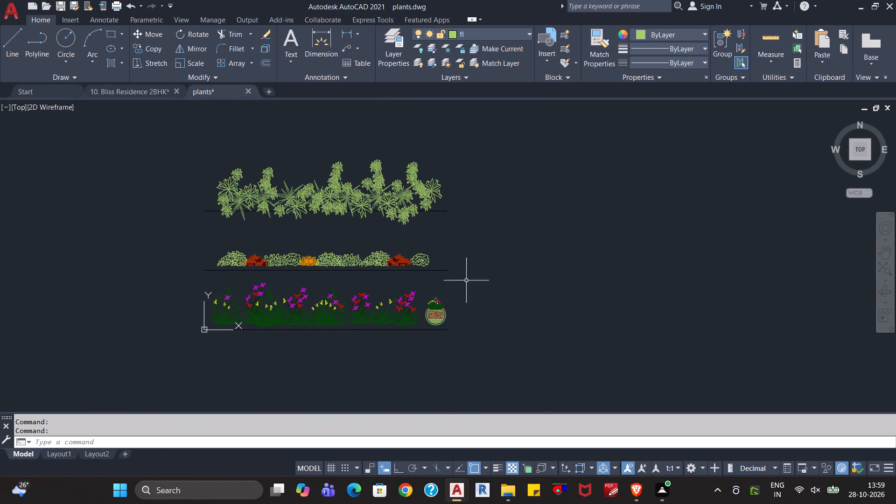
pyautogui.click(455, 283)
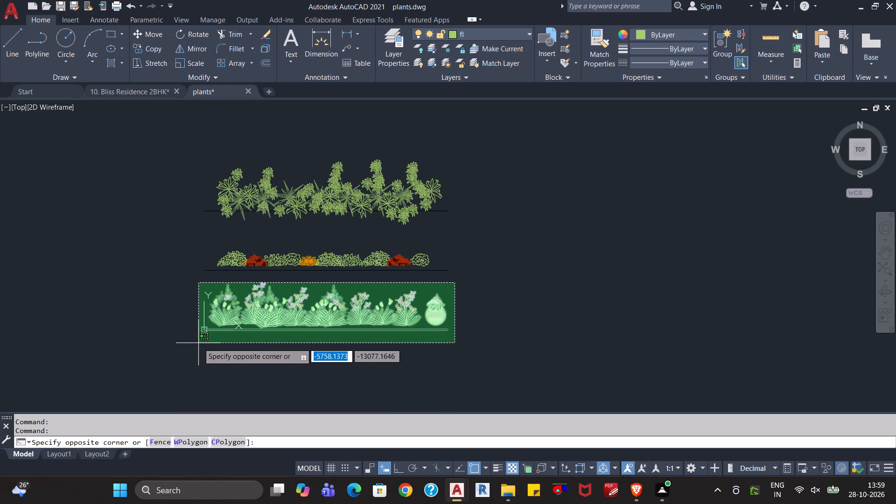
pyautogui.click(193, 328)
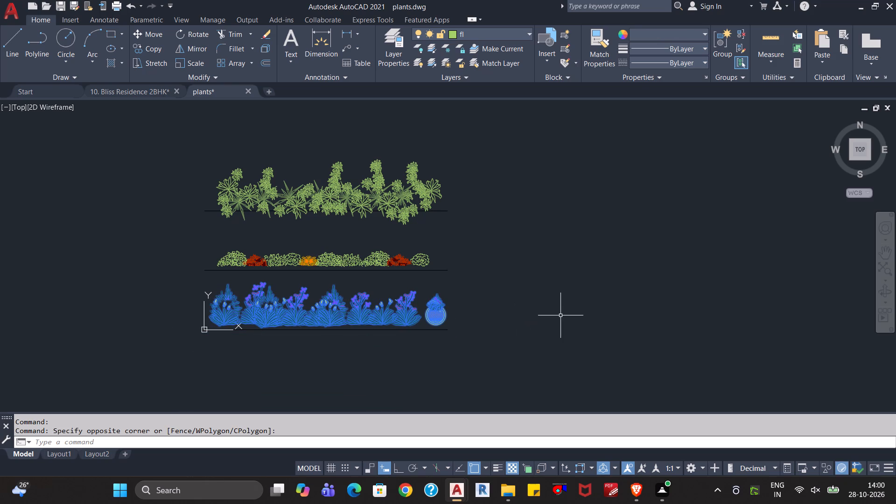
pyautogui.hotkey('ctrl', 'c')
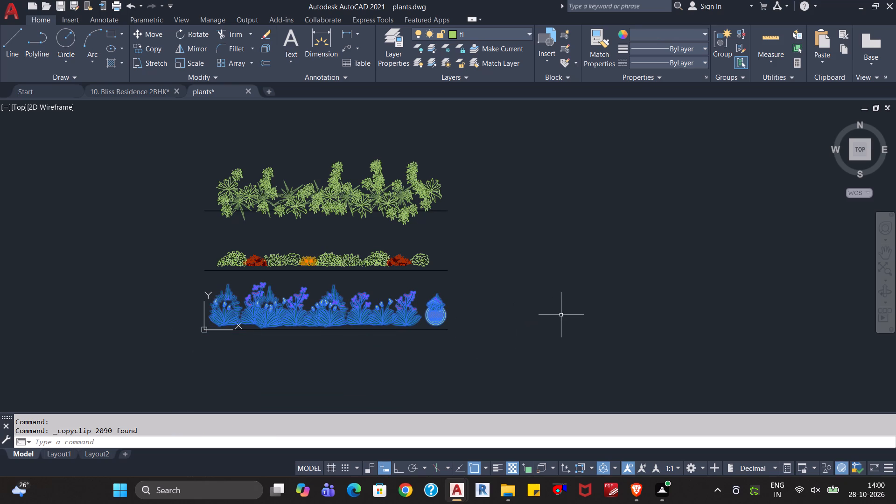
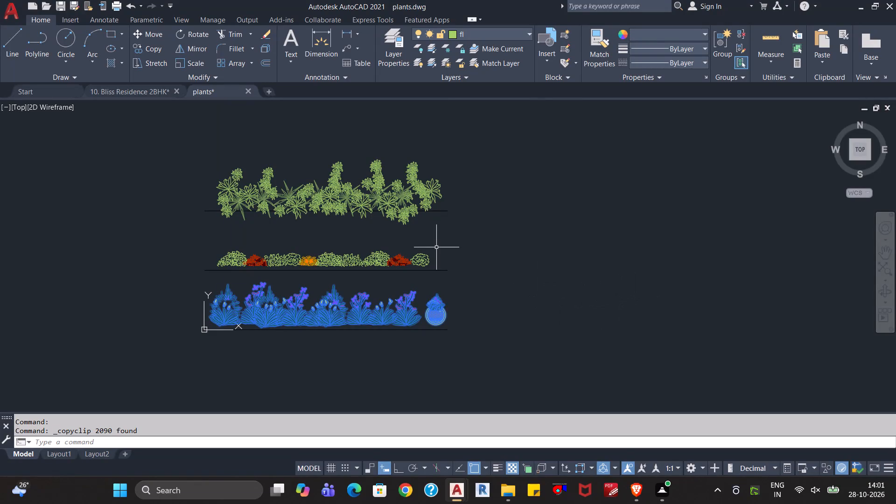
# Copy the selected flowering plant row again, switch to the 10. Bliss Residence 2BHK drawing, and paste it beside the kitchen wing's lower corner.
pyautogui.hotkey('ctrl', 'c')
pyautogui.click(148, 91)
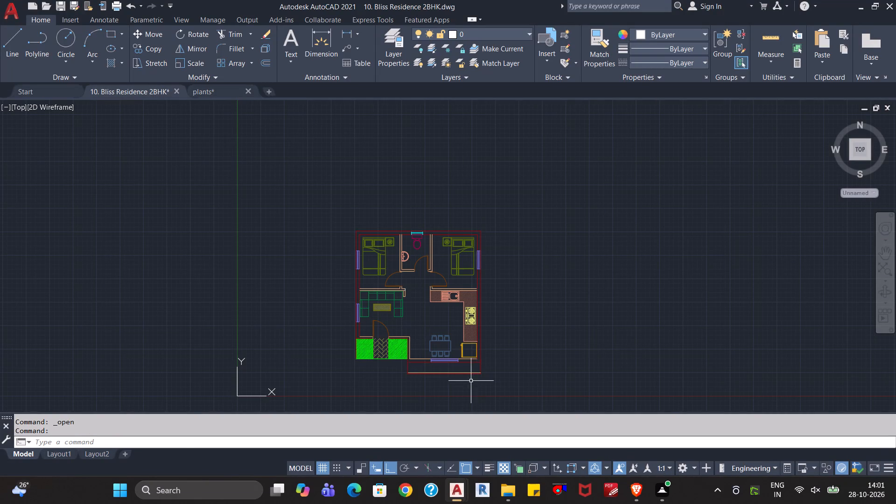
pyautogui.scroll(2, 461, 371)
pyautogui.hotkey('ctrl', 'v')
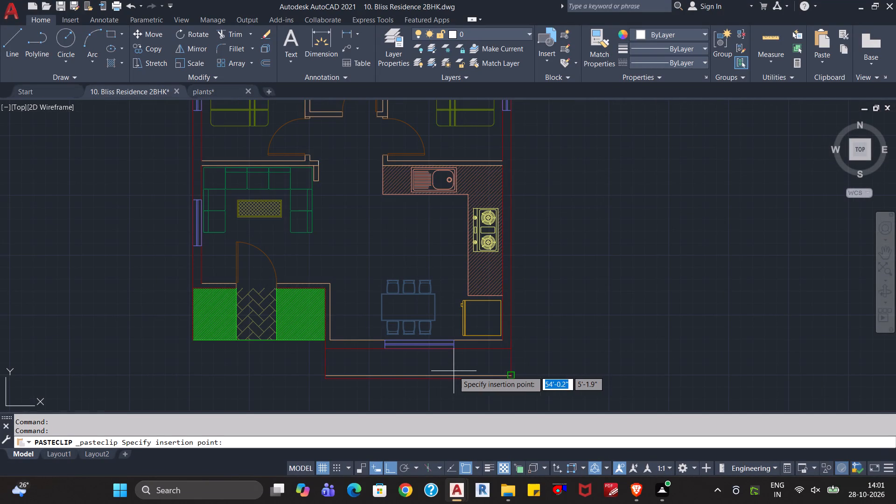
pyautogui.scroll(-4, 667, 259)
pyautogui.scroll(3, 679, 288)
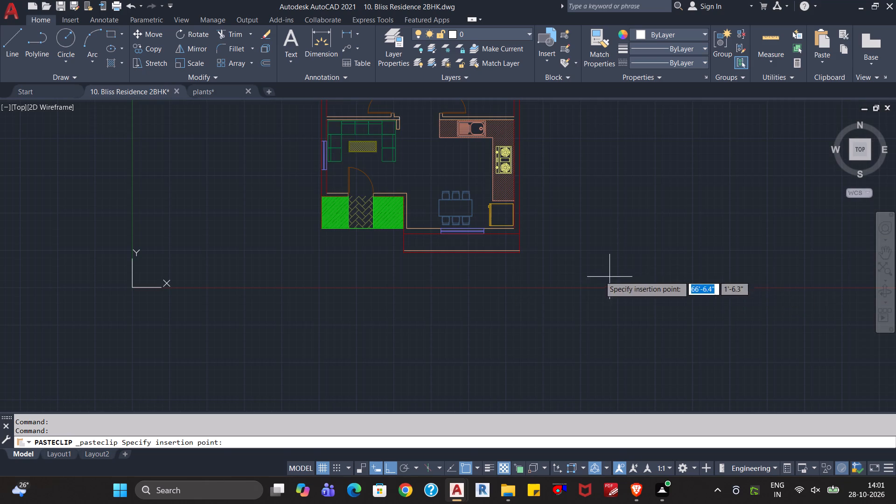
pyautogui.click(552, 253)
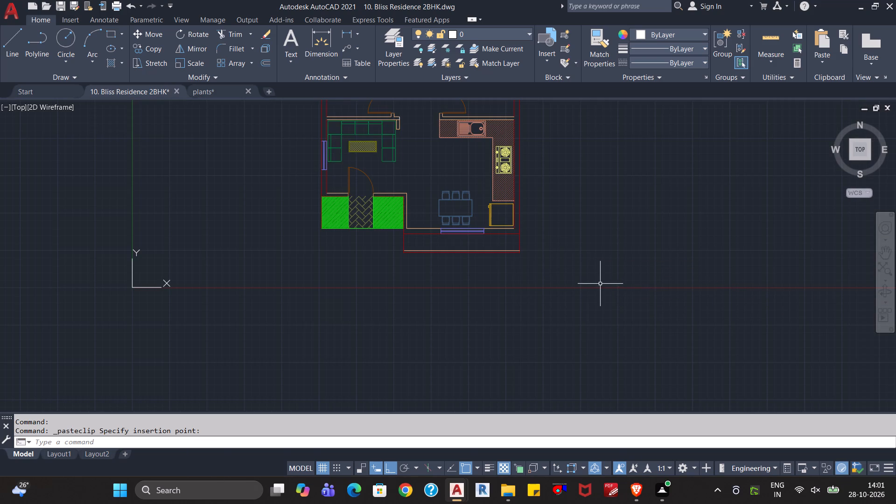
# Undo the last action and paste the copied flowering plants again in the empty area northeast of the floor plan.
pyautogui.scroll(3, 566, 264)
pyautogui.scroll(-17, 566, 263)
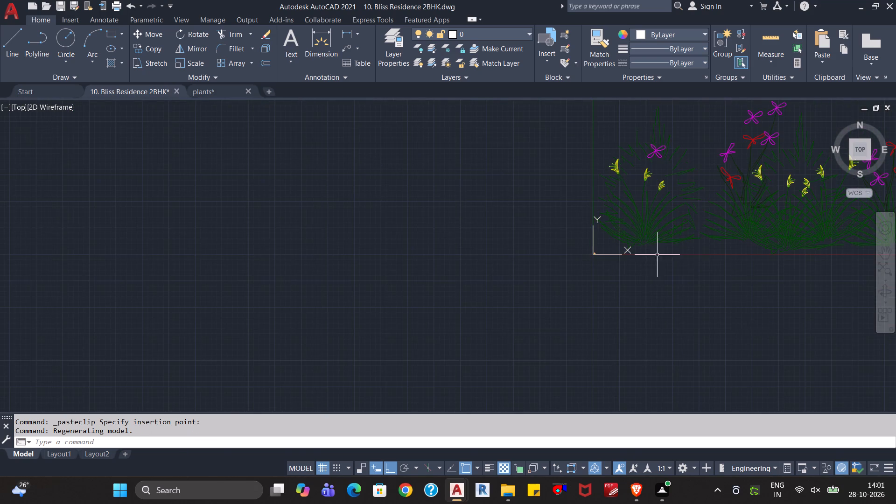
pyautogui.scroll(-2, 710, 265)
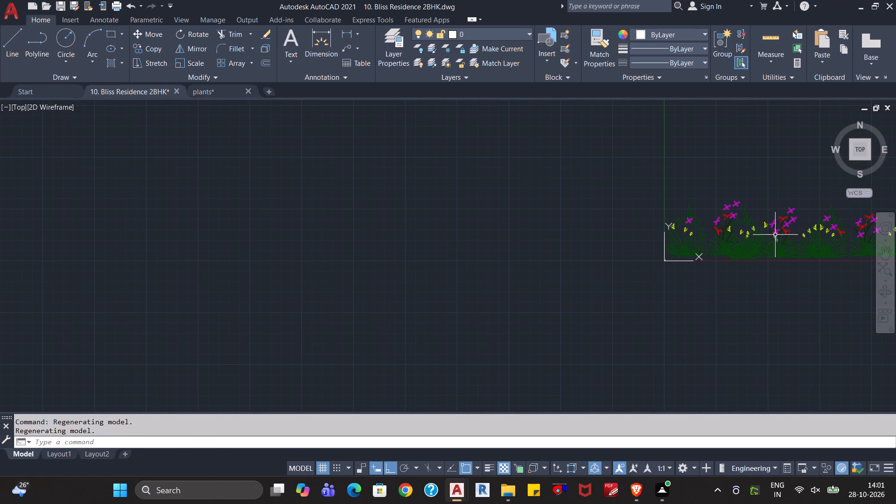
pyautogui.hotkey('ctrl', 'z')
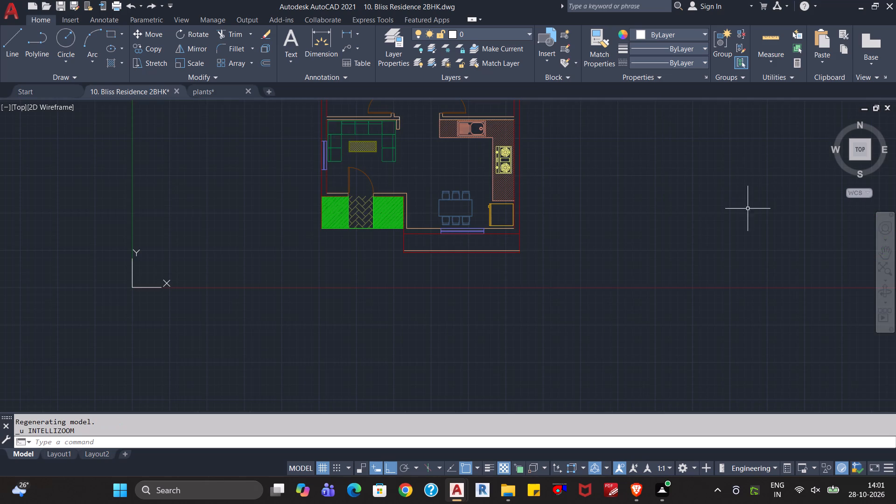
pyautogui.scroll(-4, 650, 246)
pyautogui.moveTo(676, 208); pyautogui.dragTo(461, 336, button='middle')
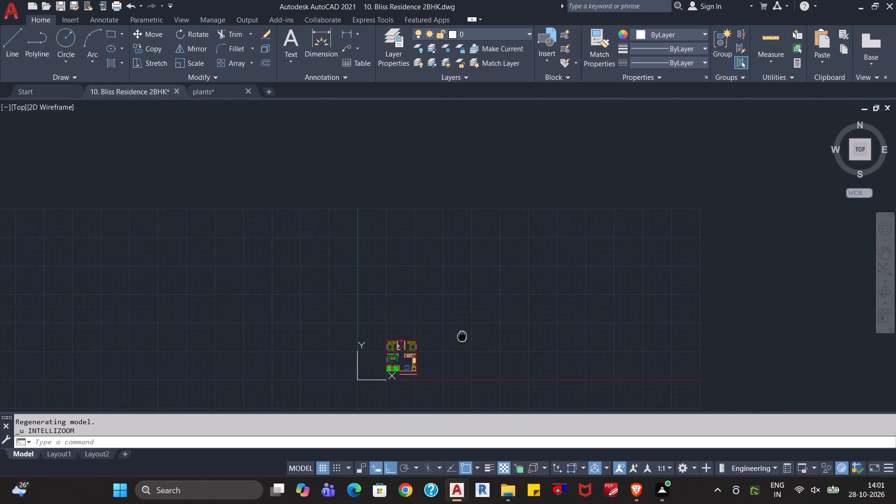
pyautogui.moveTo(575, 224); pyautogui.dragTo(474, 268, button='middle')
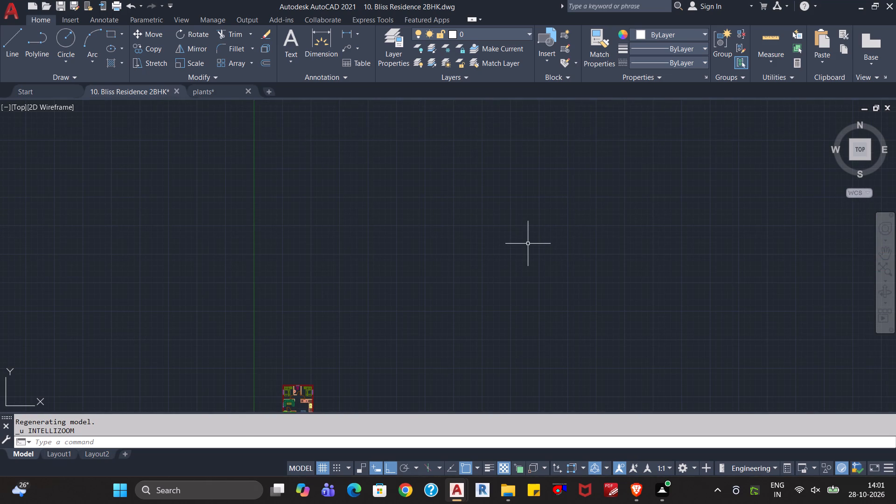
pyautogui.hotkey('ctrl', 'v')
pyautogui.click(460, 261)
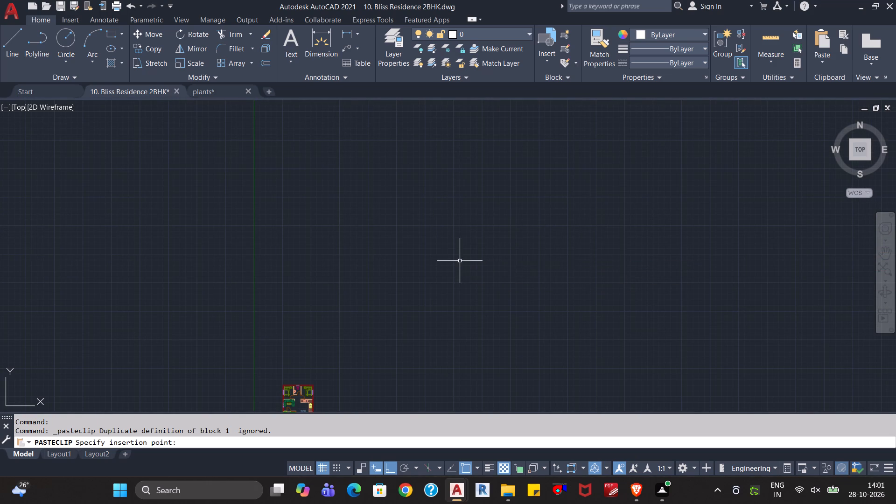
# Scale all the pasted flowering plants, including the round potted plant, down freehand from a base point on the first plant's lower leaves.
pyautogui.scroll(-4, 511, 272)
pyautogui.scroll(-2, 560, 268)
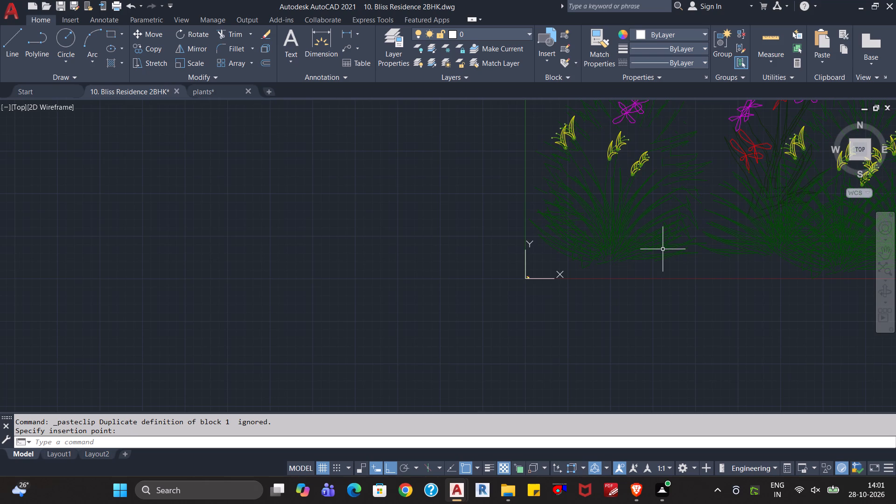
pyautogui.scroll(-1, 665, 251)
pyautogui.moveTo(721, 255); pyautogui.dragTo(226, 291, button='middle')
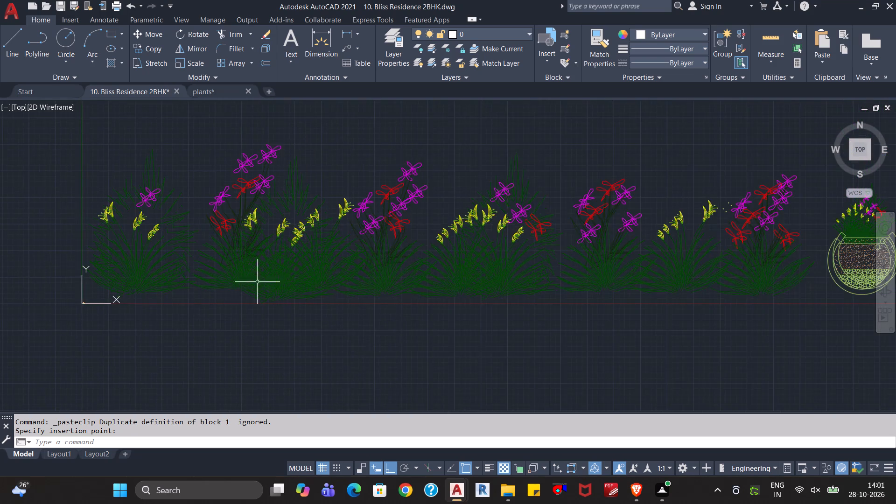
pyautogui.scroll(-3, 257, 282)
pyautogui.click(479, 216)
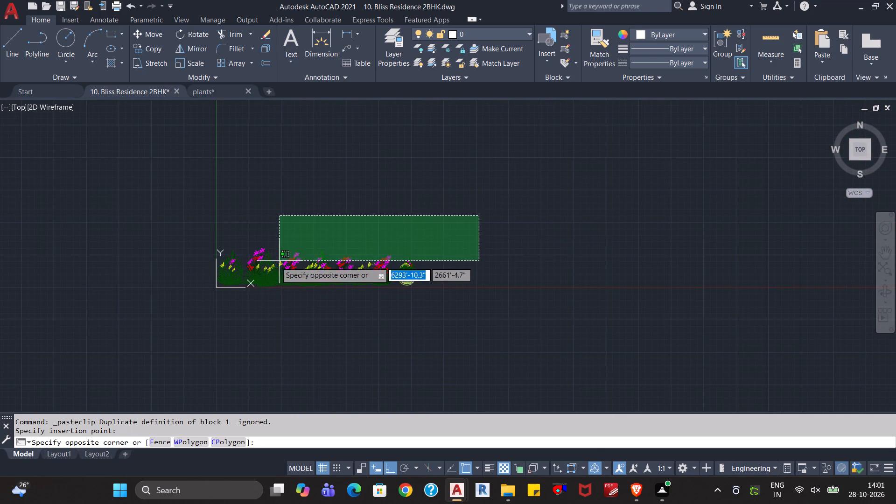
pyautogui.scroll(6, 224, 281)
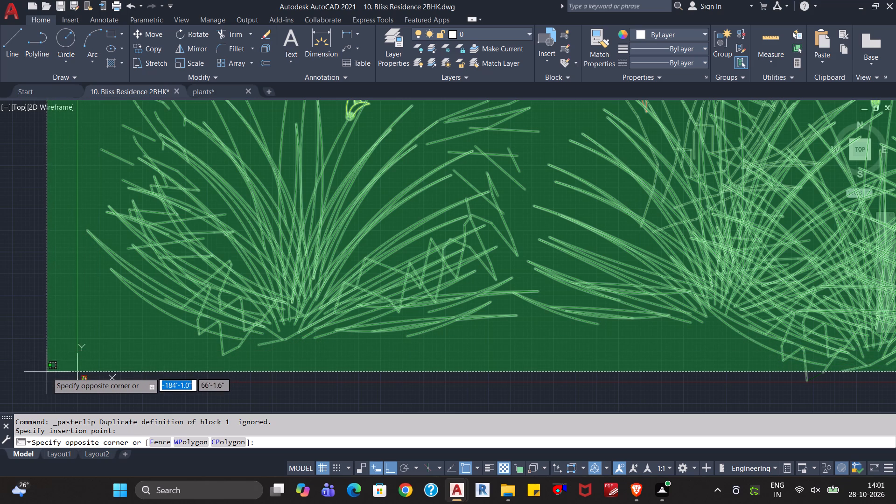
pyautogui.scroll(3, 48, 374)
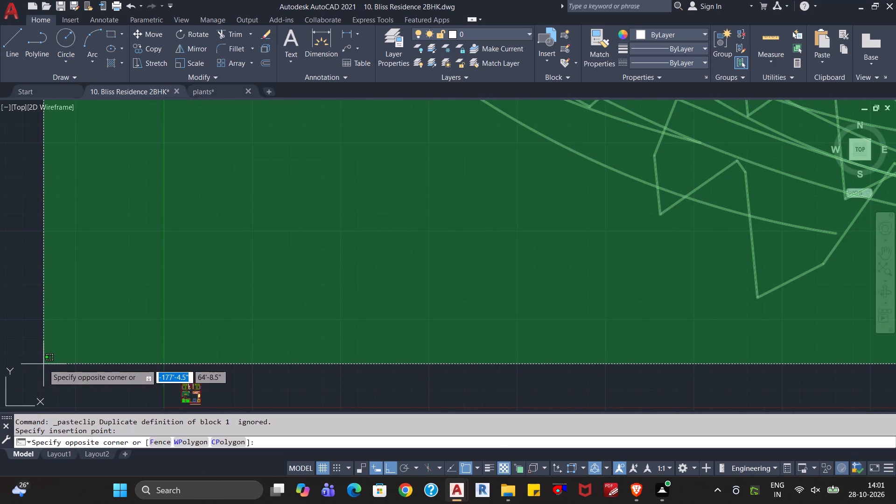
pyautogui.click(39, 372)
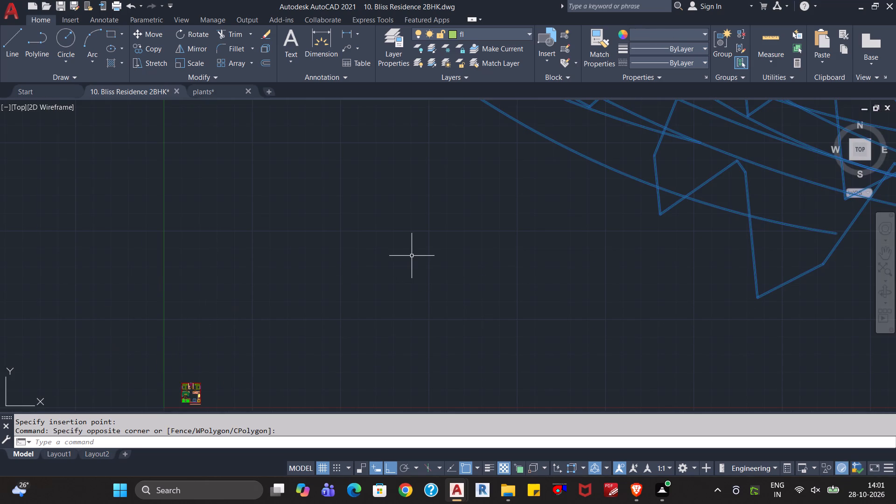
pyautogui.write('sc')
pyautogui.press('Return')
pyautogui.click(561, 150)
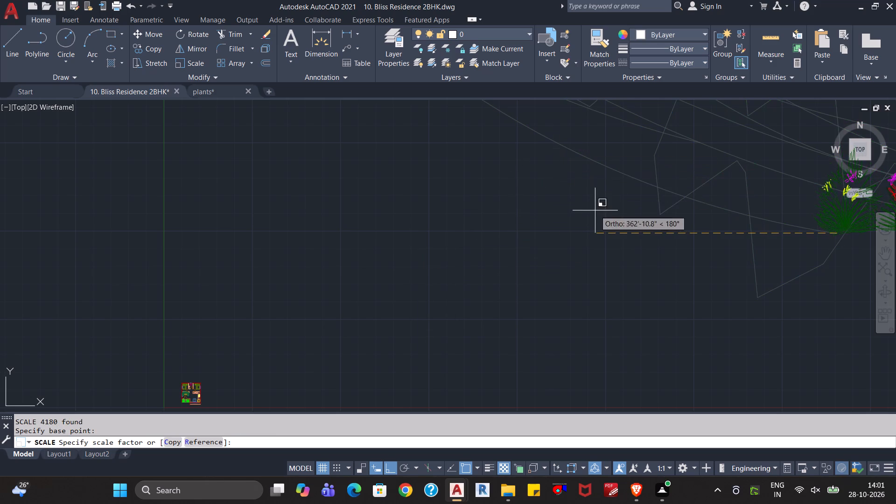
pyautogui.scroll(-2, 628, 217)
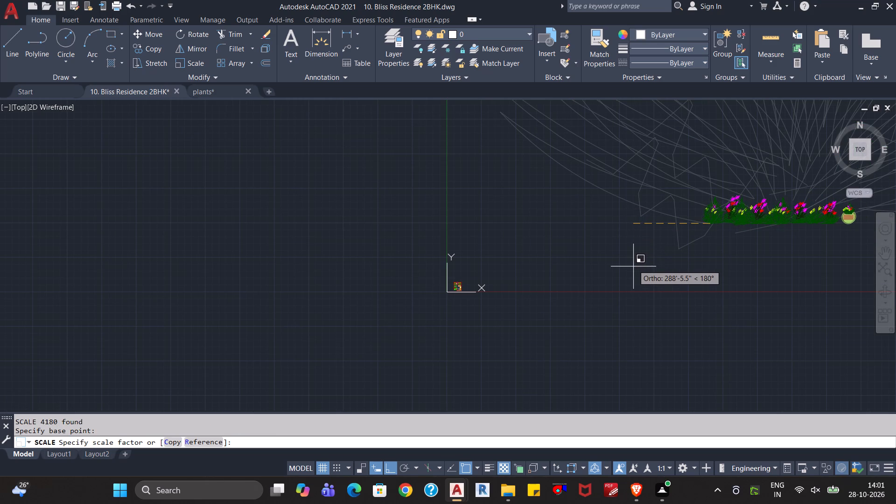
pyautogui.moveTo(633, 269); pyautogui.dragTo(461, 229, button='middle')
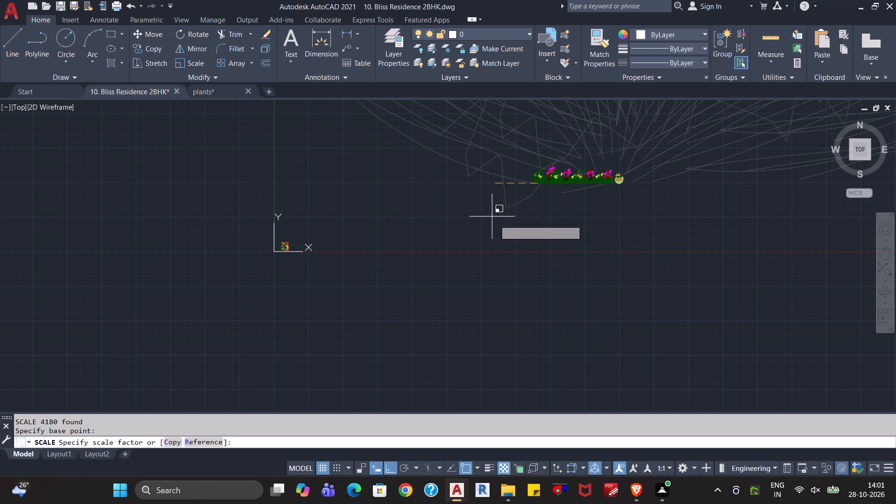
pyautogui.click(486, 210)
# Select the whole reduced row of flowering plants together with the round potted plant.
pyautogui.click(664, 198)
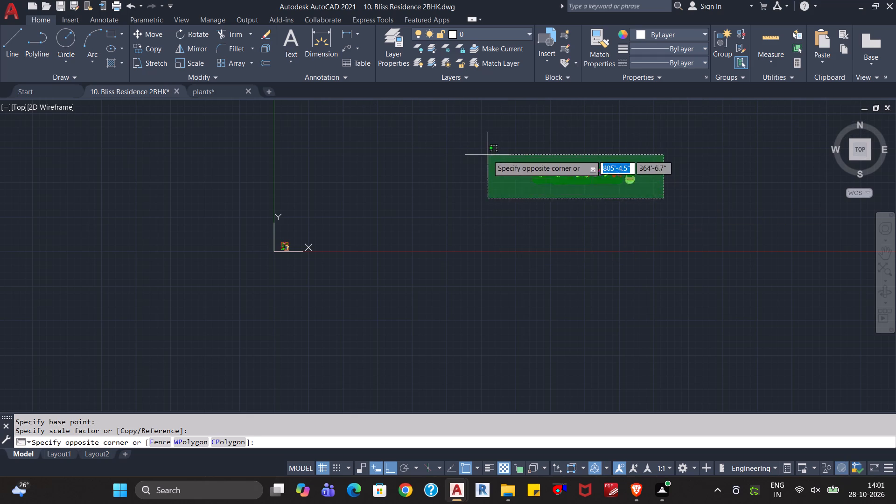
pyautogui.click(488, 155)
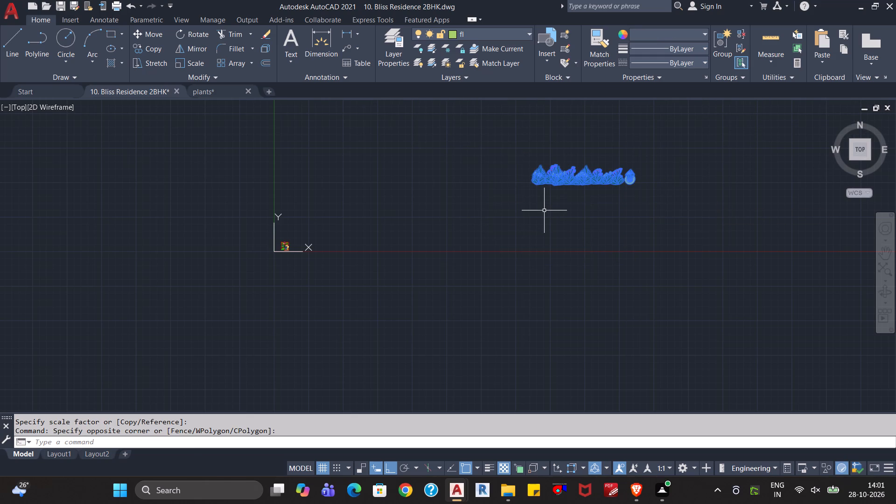
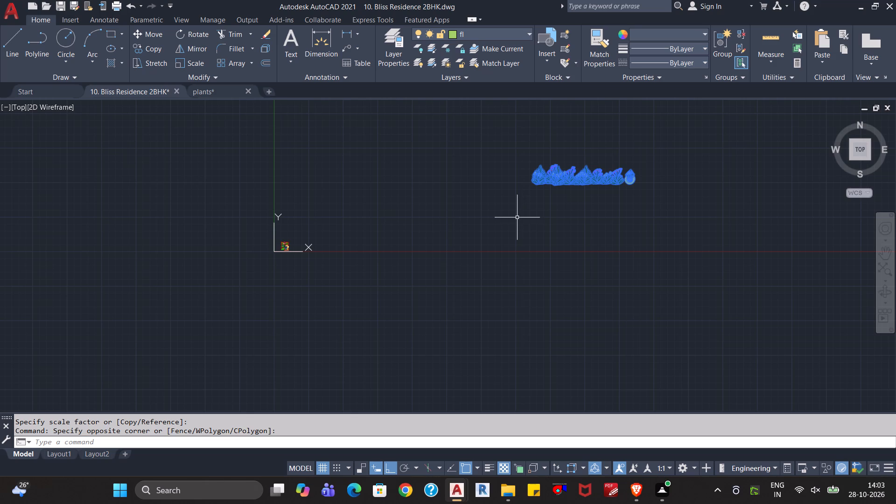
# Scale the selected flowering plants and round potted plant down freehand from a base point at the first plant's lower leaves.
pyautogui.write('sc')
pyautogui.press('Return')
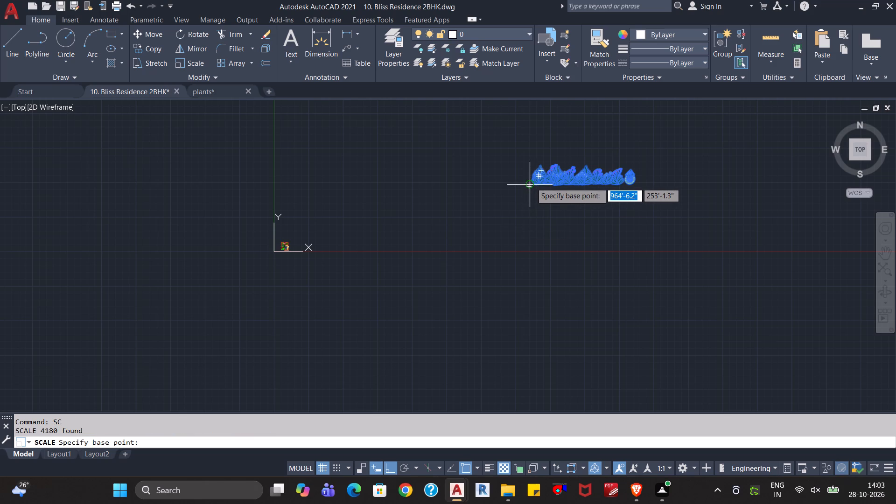
pyautogui.click(536, 182)
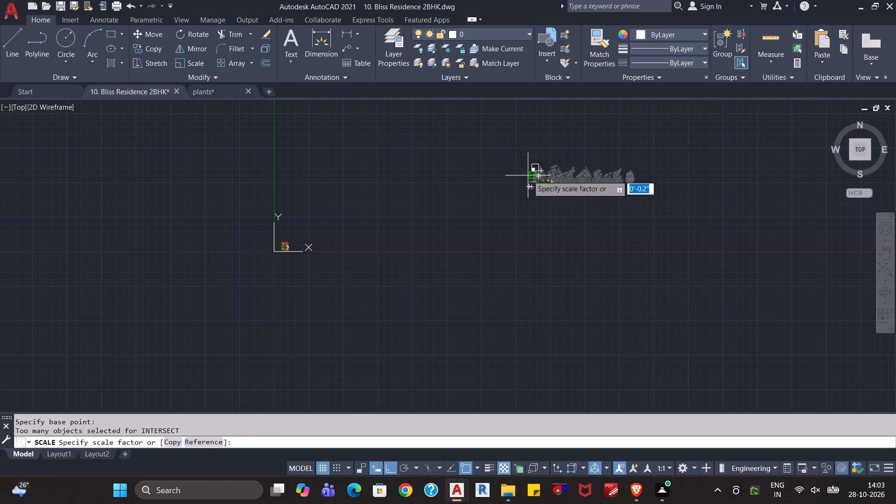
pyautogui.scroll(4, 528, 175)
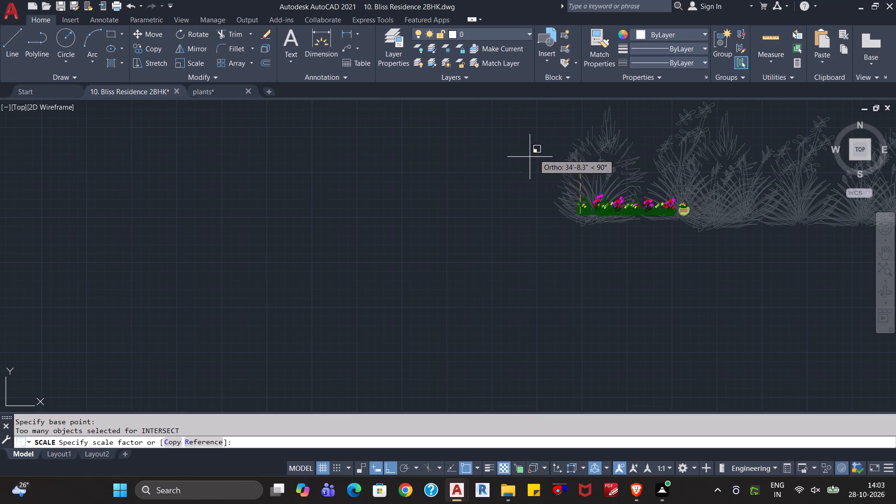
pyautogui.click(521, 162)
# Cut the whole reduced row of plants and paste it in the empty area just east of the floor plan.
pyautogui.click(749, 238)
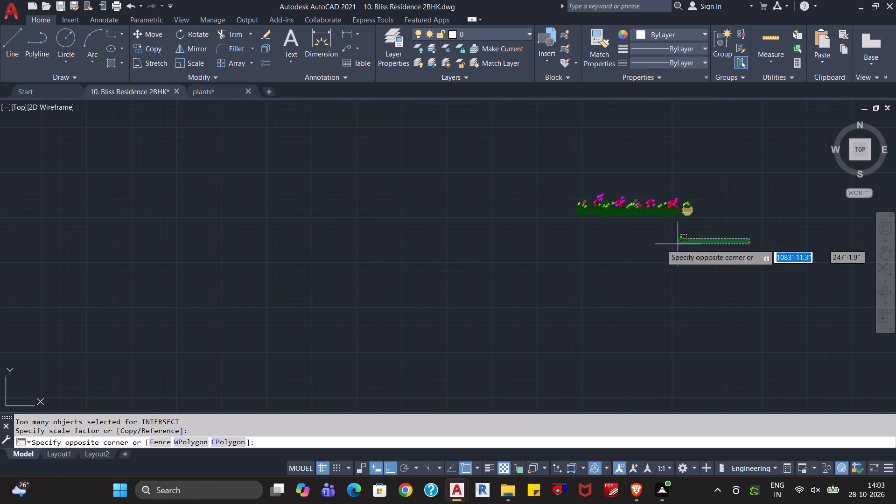
pyautogui.click(526, 172)
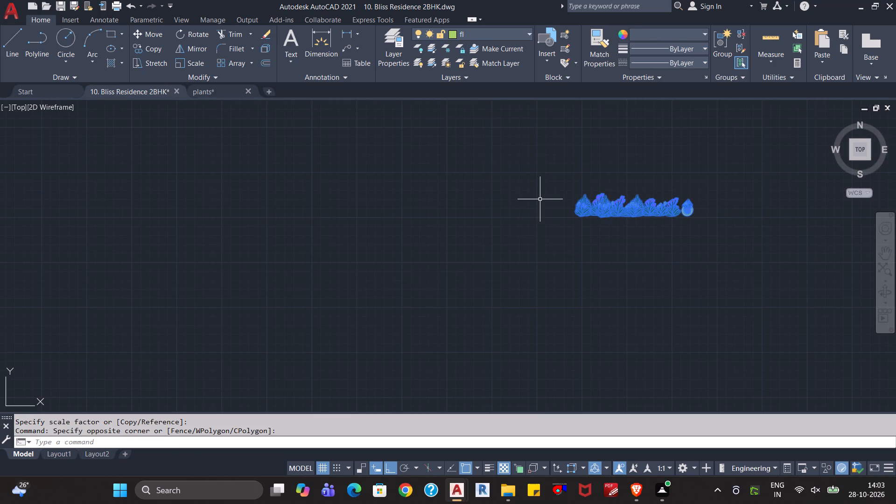
pyautogui.hotkey('ctrl', 'c')
pyautogui.hotkey('ctrl', 'x')
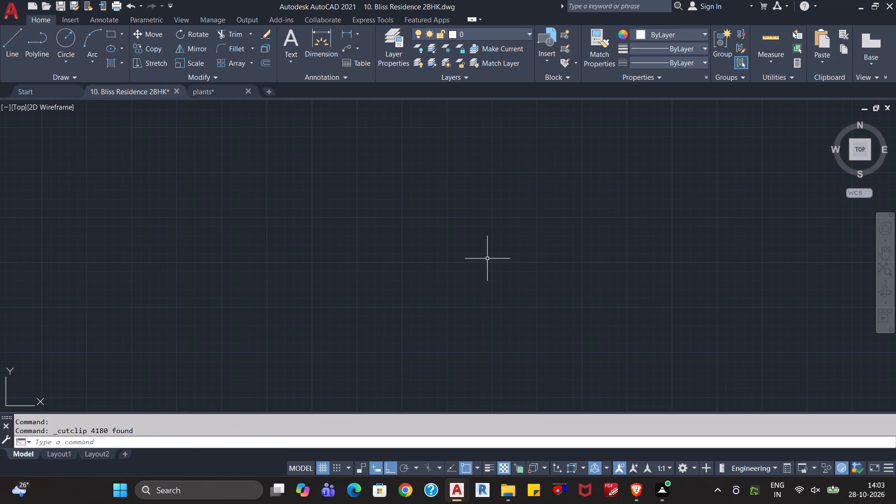
pyautogui.scroll(-3, 478, 267)
pyautogui.moveTo(222, 362); pyautogui.dragTo(515, 334, button='middle')
pyautogui.scroll(4, 462, 330)
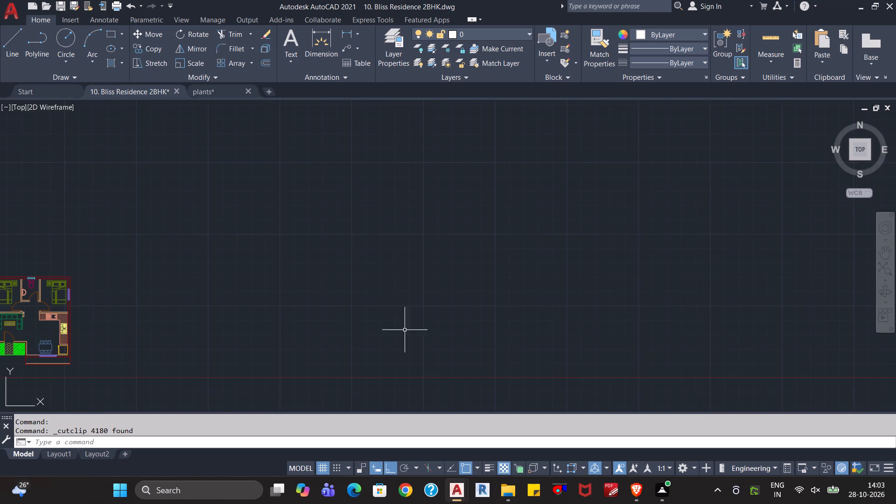
pyautogui.moveTo(332, 347); pyautogui.dragTo(461, 315, button='middle')
pyautogui.hotkey('ctrl', 'v')
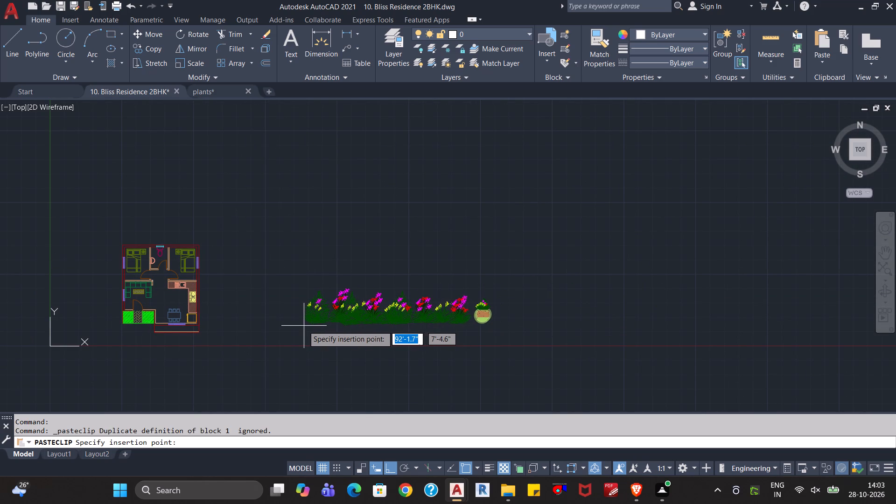
pyautogui.click(280, 325)
# Scale the whole pasted plant row down again freehand from a base point at the first plant's lower leaves.
pyautogui.click(518, 342)
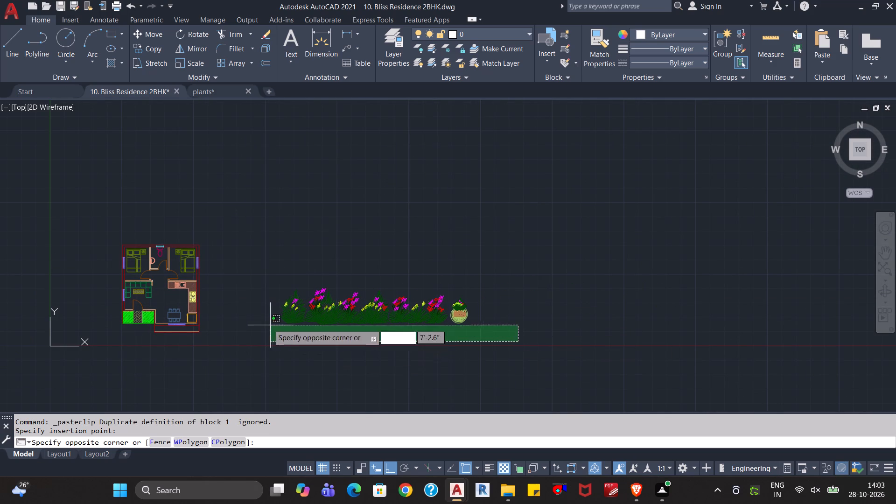
pyautogui.click(256, 265)
pyautogui.write('sc')
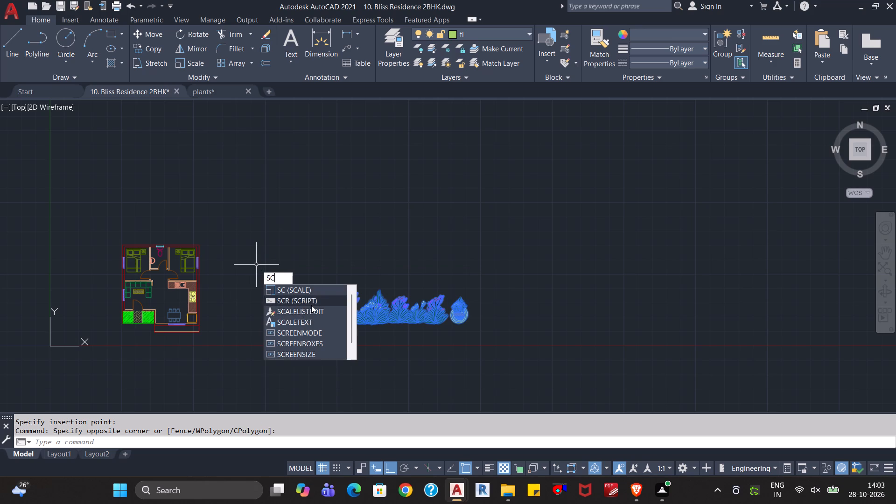
pyautogui.press('Return')
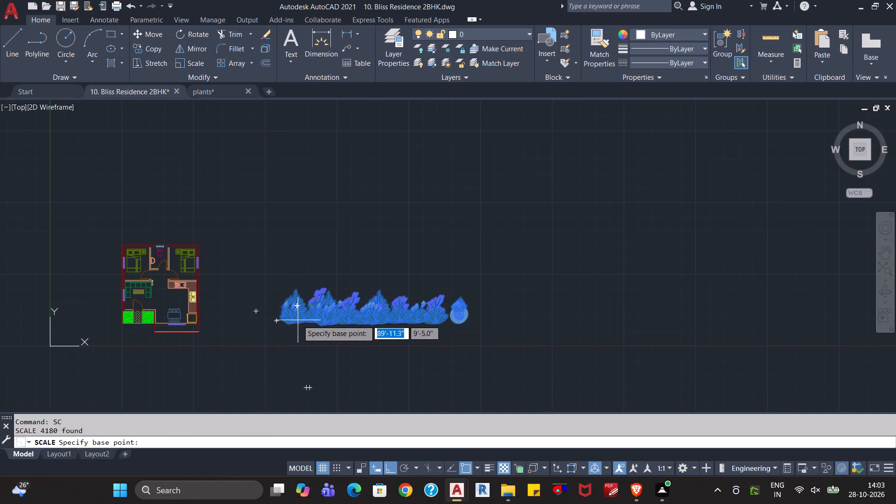
pyautogui.click(293, 320)
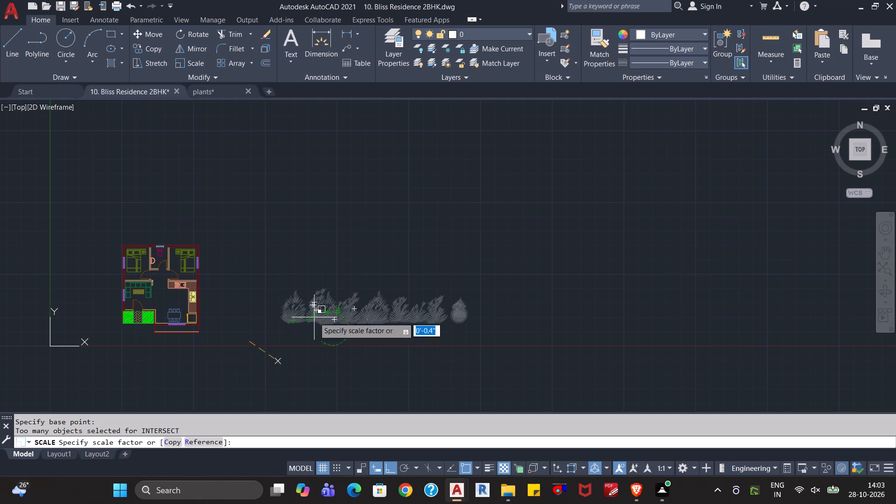
pyautogui.scroll(3, 313, 317)
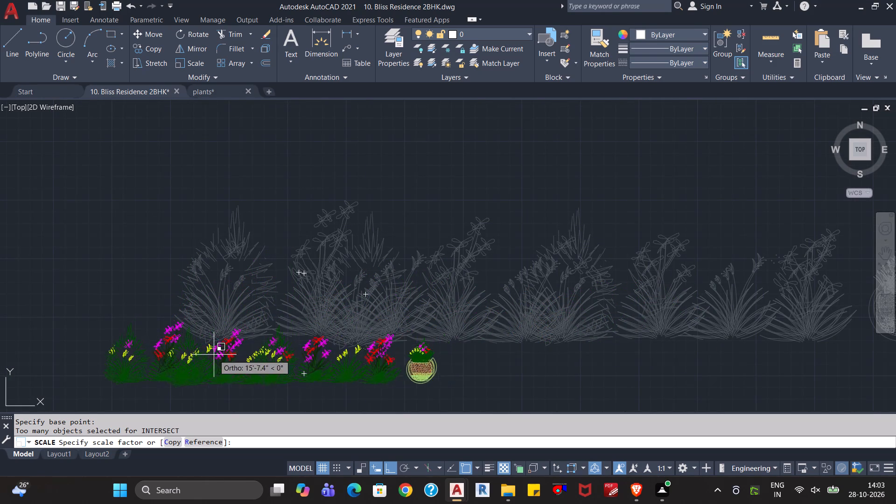
pyautogui.click(130, 376)
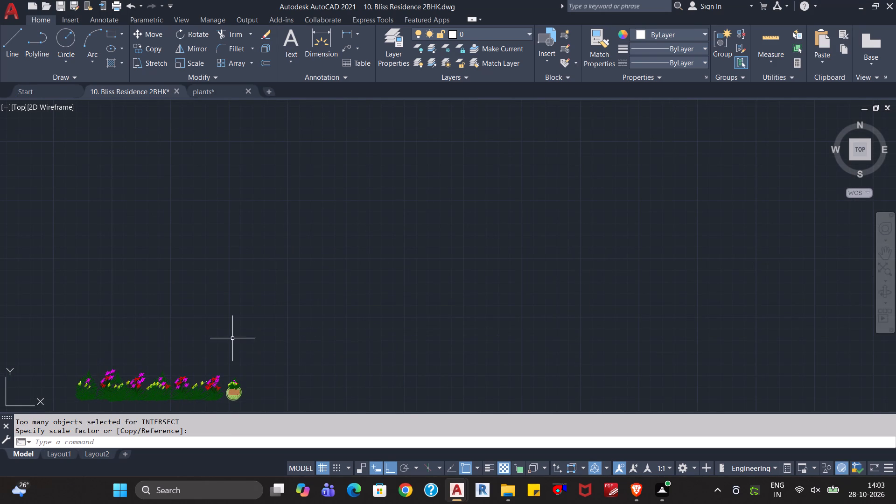
# Cut the reduced plant row with its potted plant and paste it just below the narrow strip south of the dining area.
pyautogui.scroll(-3, 233, 338)
pyautogui.moveTo(176, 364); pyautogui.dragTo(249, 377, button='middle')
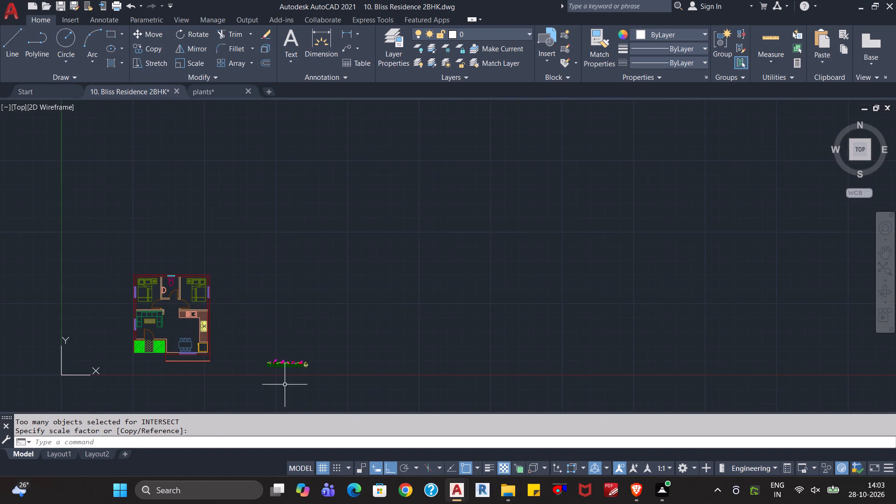
pyautogui.scroll(2, 315, 385)
pyautogui.moveTo(252, 359); pyautogui.dragTo(394, 372, button='middle')
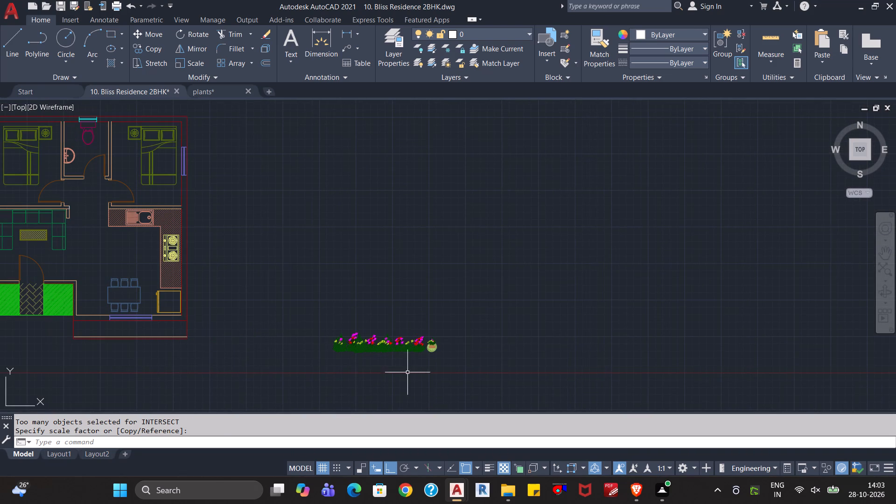
pyautogui.click(457, 368)
pyautogui.click(303, 315)
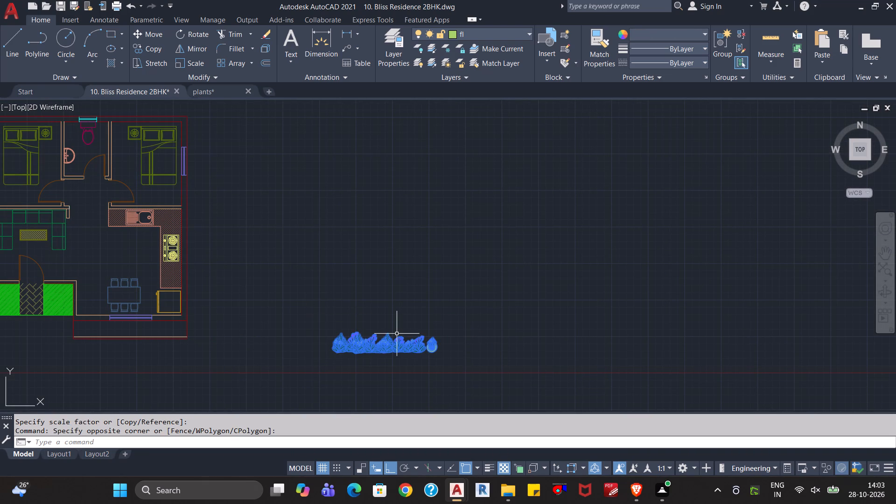
pyautogui.hotkey('ctrl', 'x')
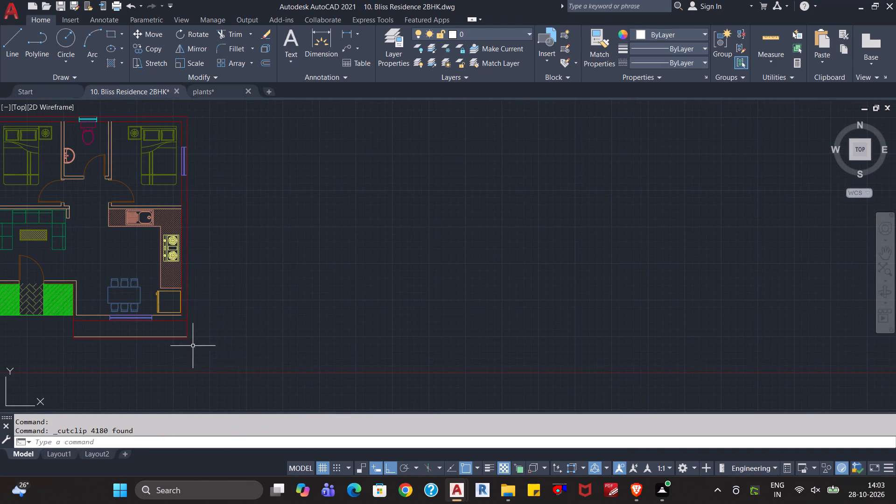
pyautogui.scroll(3, 179, 337)
pyautogui.moveTo(262, 399); pyautogui.dragTo(599, 385, button='middle')
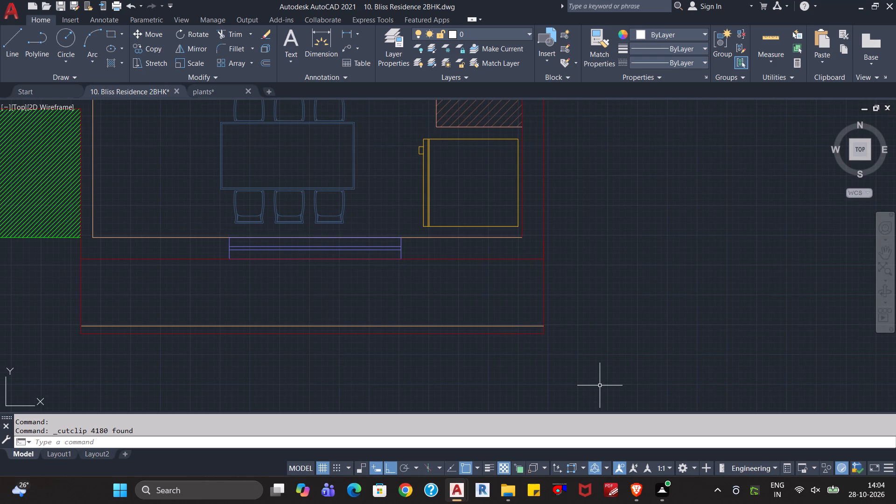
pyautogui.hotkey('ctrl', 'v')
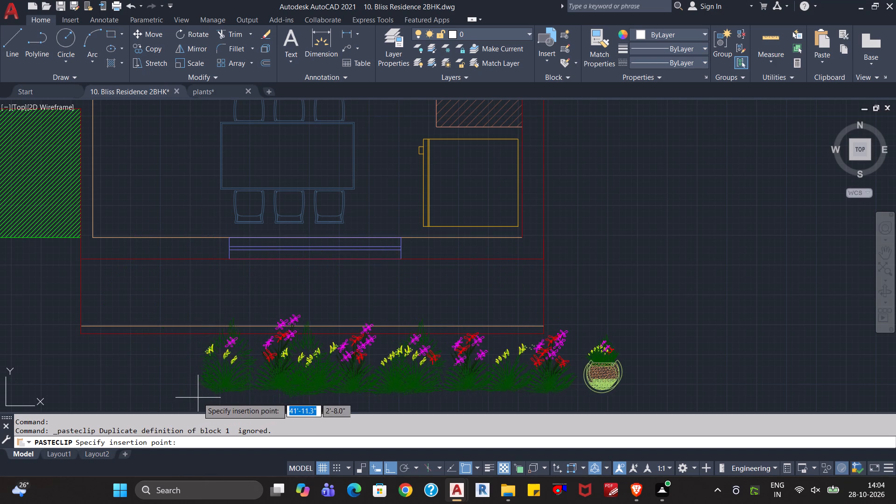
pyautogui.moveTo(198, 397); pyautogui.dragTo(185, 259, button='middle')
pyautogui.click(180, 312)
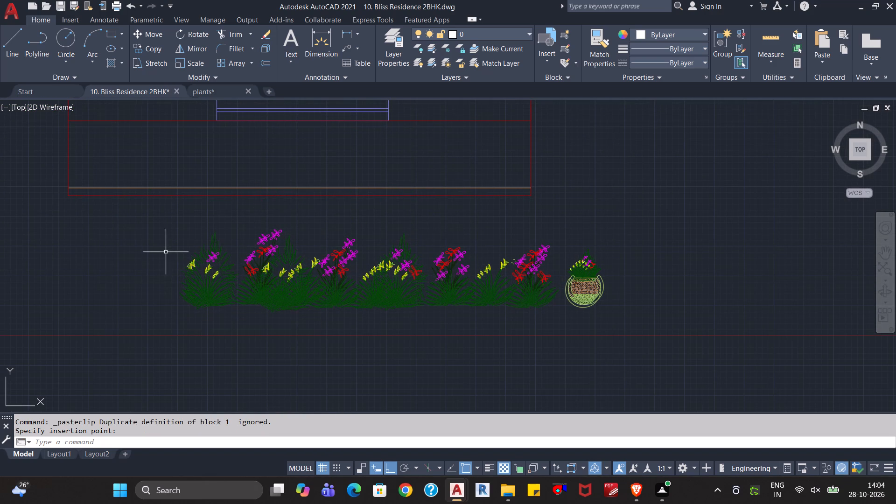
# Scale the whole plant row slightly down freehand from the first plant's base, to suit the length of the strip above it.
pyautogui.click(169, 226)
pyautogui.click(646, 321)
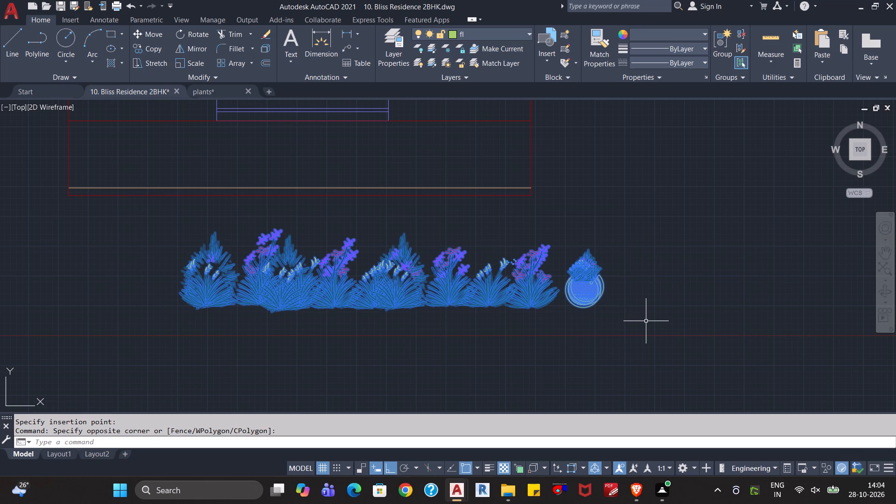
pyautogui.write('sc')
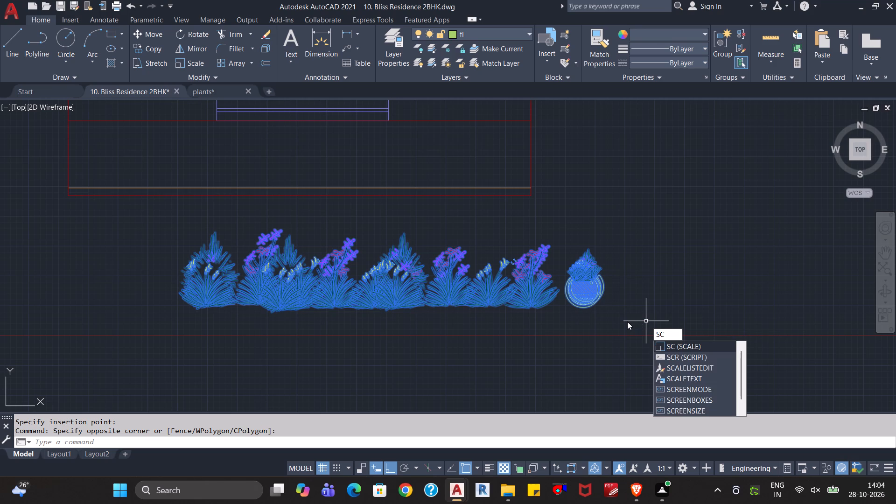
pyautogui.press('Return')
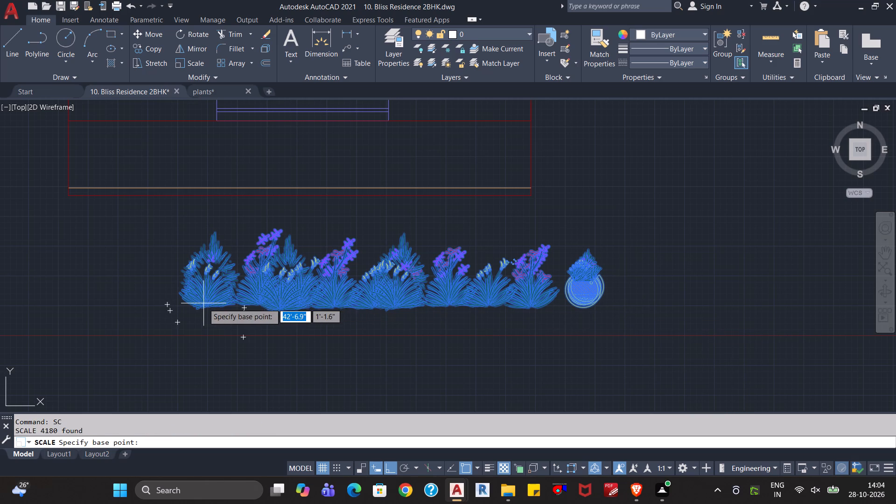
pyautogui.click(197, 307)
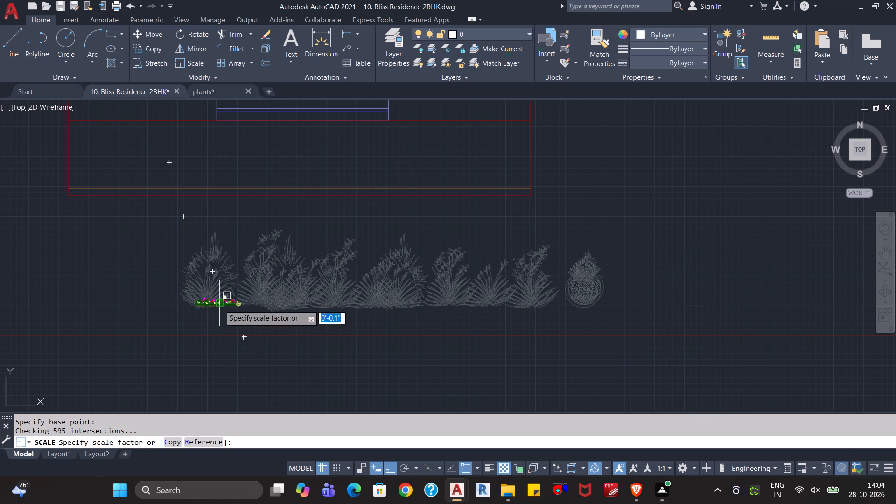
pyautogui.click(396, 281)
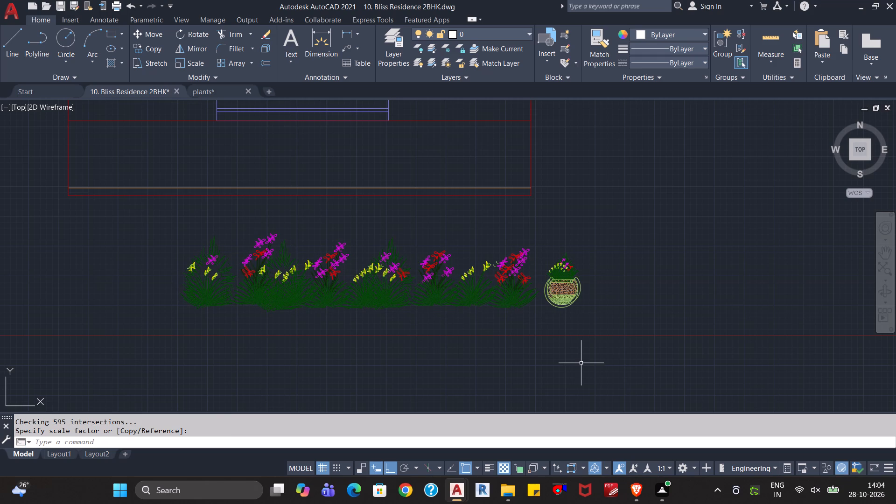
# Convert the entire plant row, including the round potted plant, into a block named Plantation.
pyautogui.click(625, 217)
pyautogui.click(112, 329)
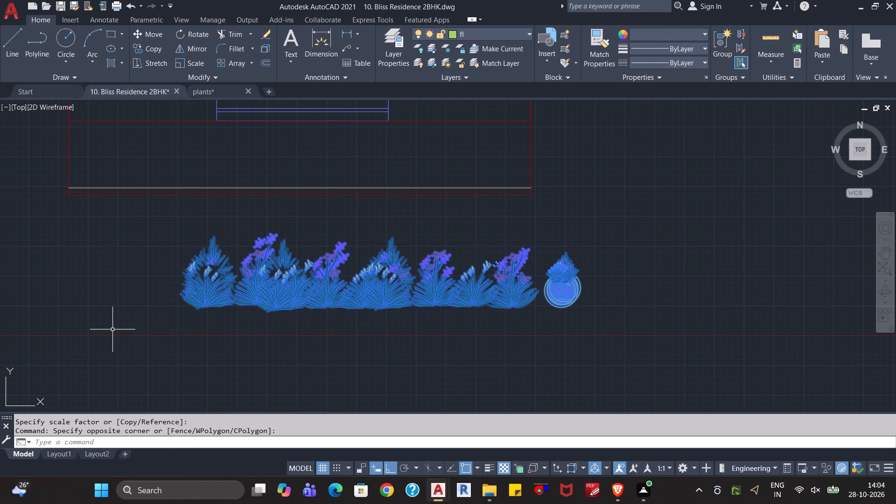
pyautogui.write('block')
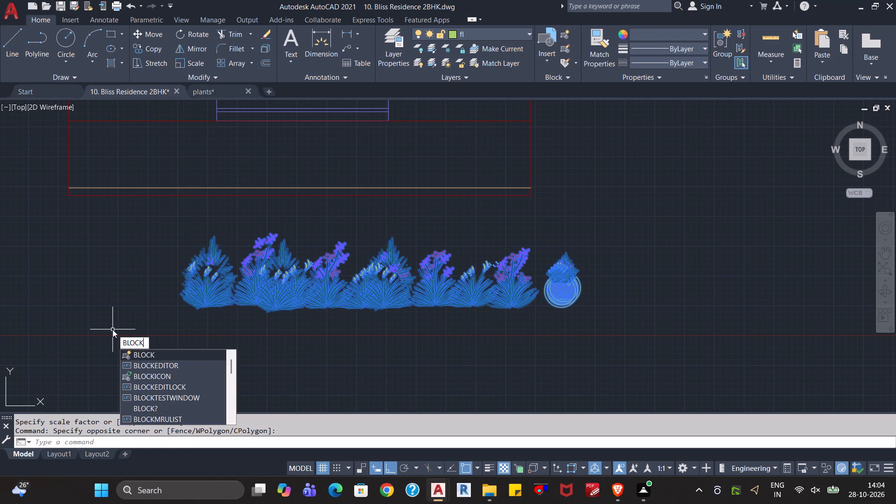
pyautogui.press('Return')
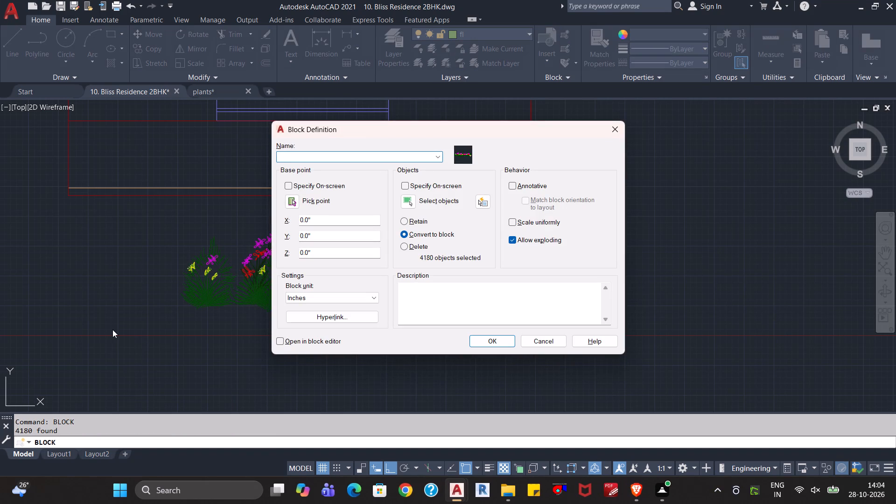
pyautogui.write('Plant')
pyautogui.press('s')
pyautogui.press('BackSpace')
pyautogui.press('a')
pyautogui.write('tion')
pyautogui.press('Return')
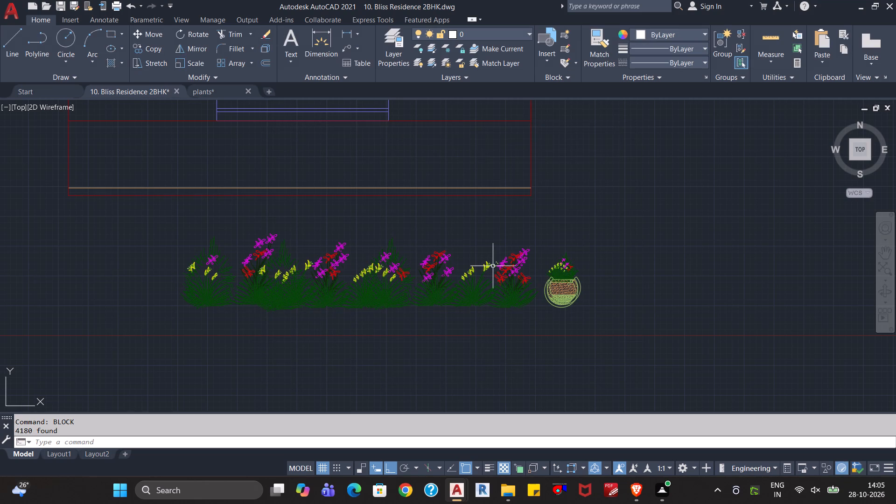
# Cut the Plantation block and paste it inside the strip south of the dining area, with its base along the strip's lower line.
pyautogui.click(503, 285)
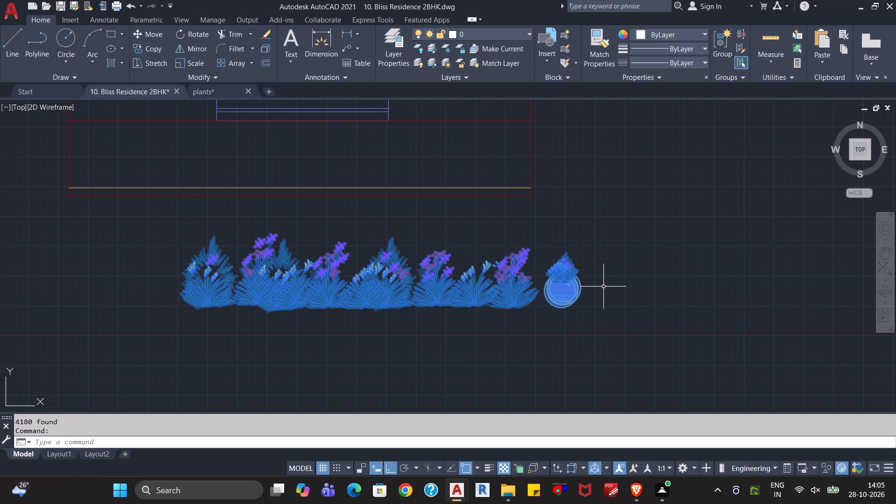
pyautogui.hotkey('ctrl', 'x')
pyautogui.hotkey('ctrl', 'v')
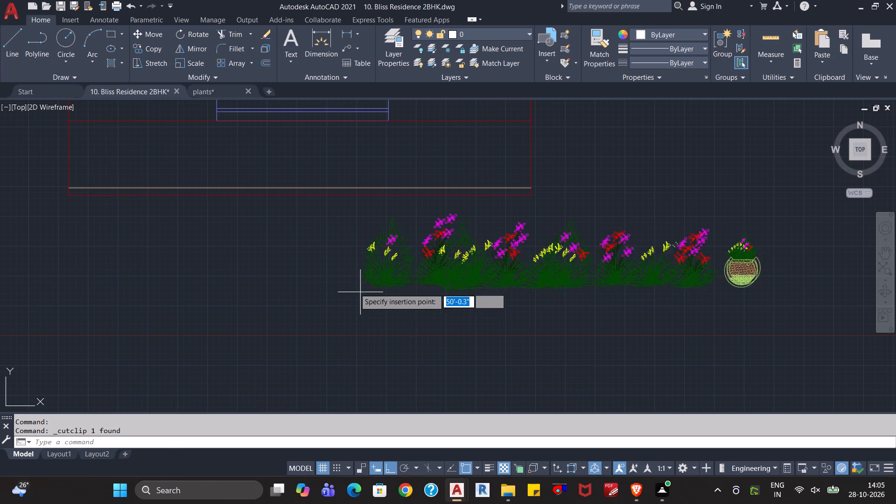
pyautogui.click(95, 191)
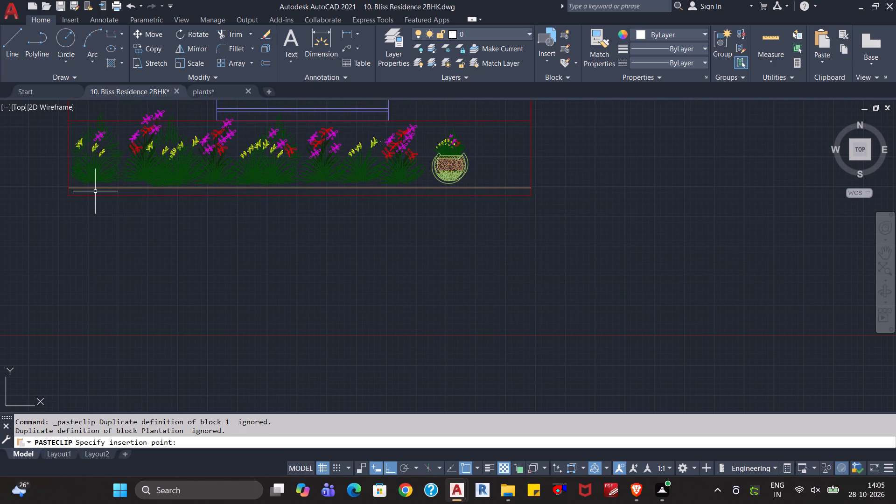
pyautogui.hotkey('ctrl', 'z')
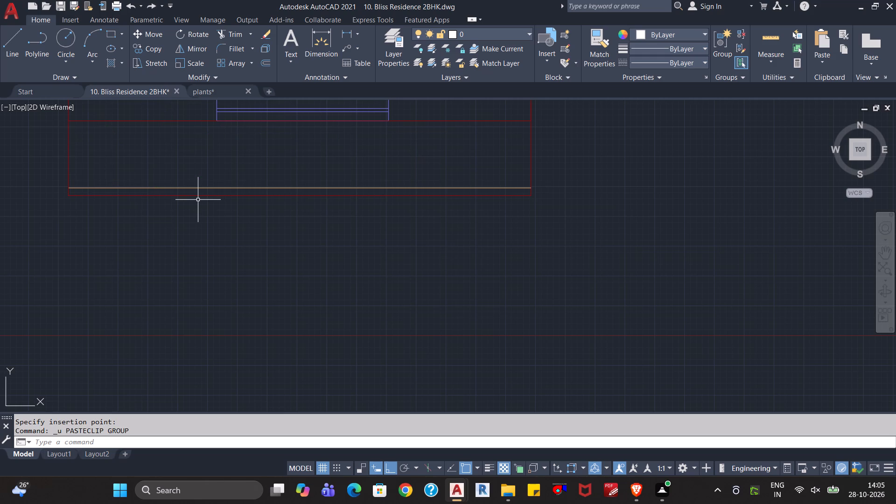
pyautogui.hotkey('ctrl', 'v')
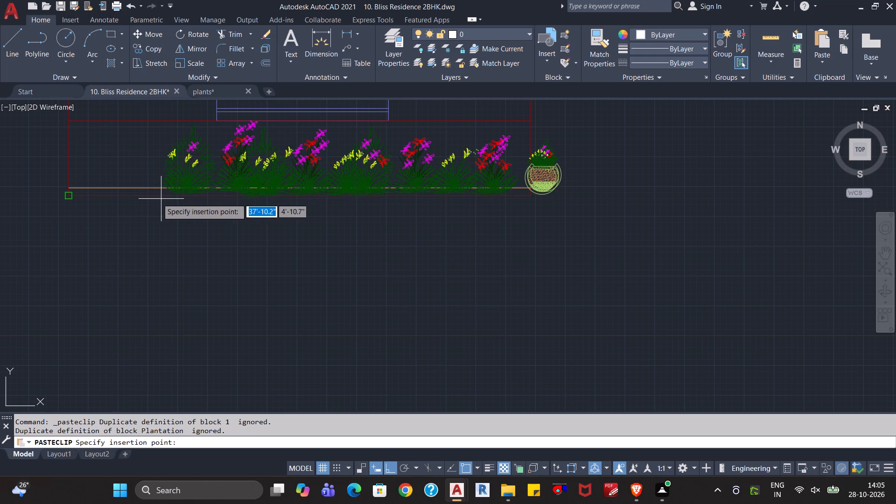
pyautogui.scroll(2, 117, 196)
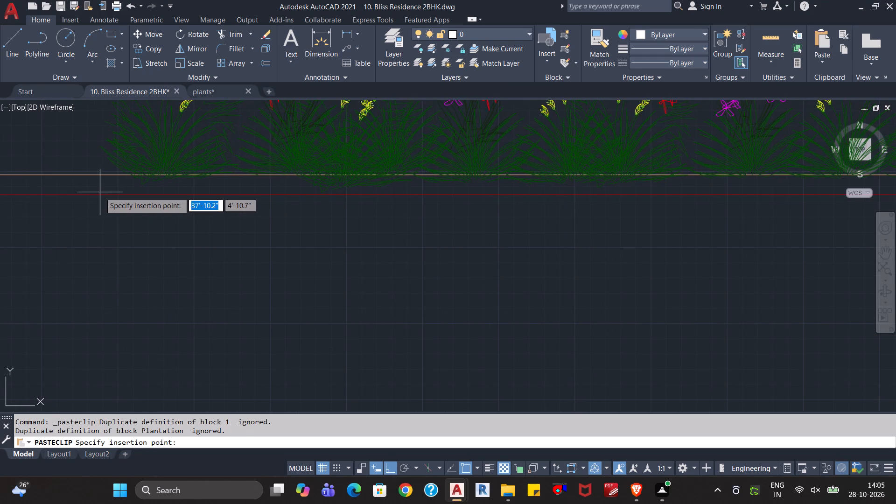
pyautogui.moveTo(100, 192); pyautogui.dragTo(209, 281, button='middle')
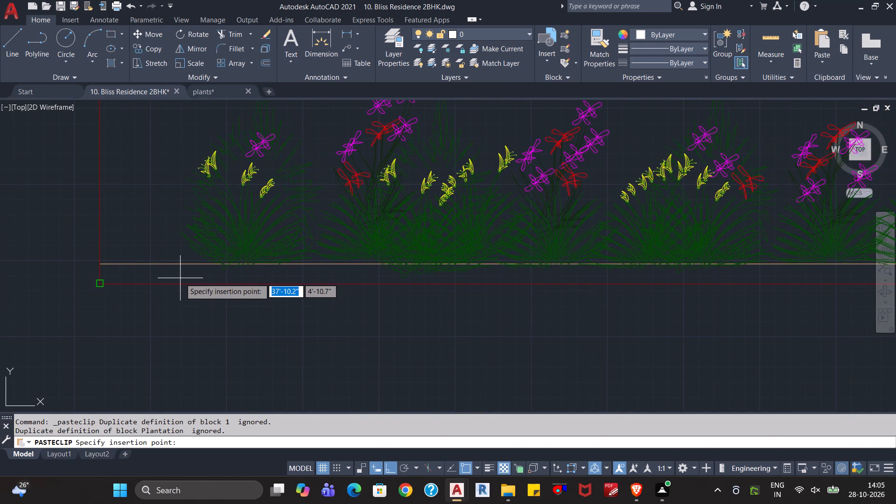
pyautogui.click(173, 273)
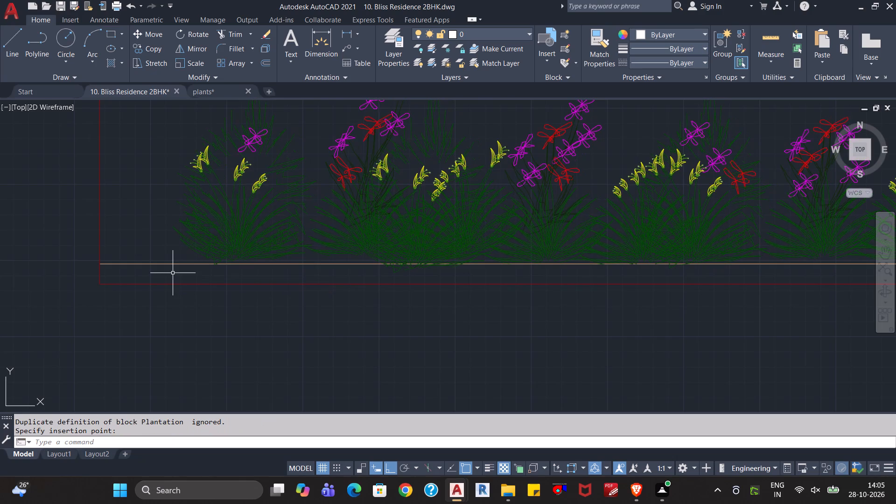
pyautogui.scroll(-2, 236, 276)
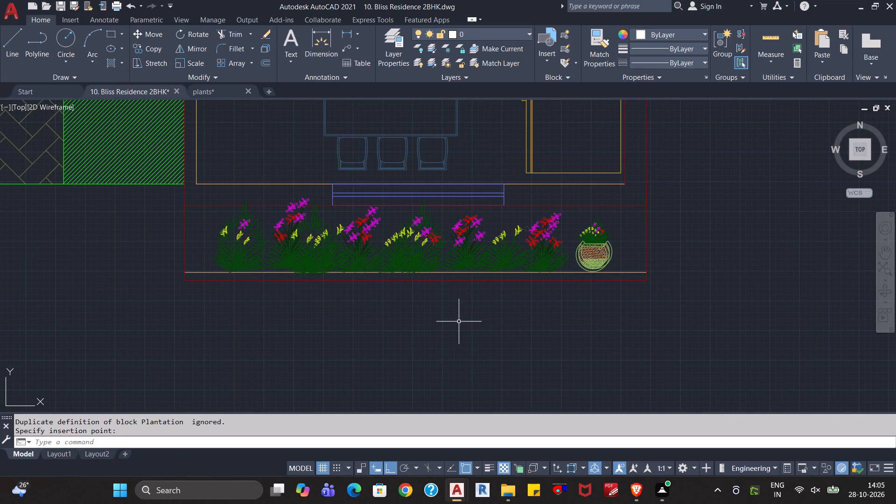
pyautogui.press('Escape')
pyautogui.press('Escape')
# Save the Bliss Residence 2BHK drawing with the whole floor plan in view.
pyautogui.scroll(-4, 461, 322)
pyautogui.scroll(1, 567, 313)
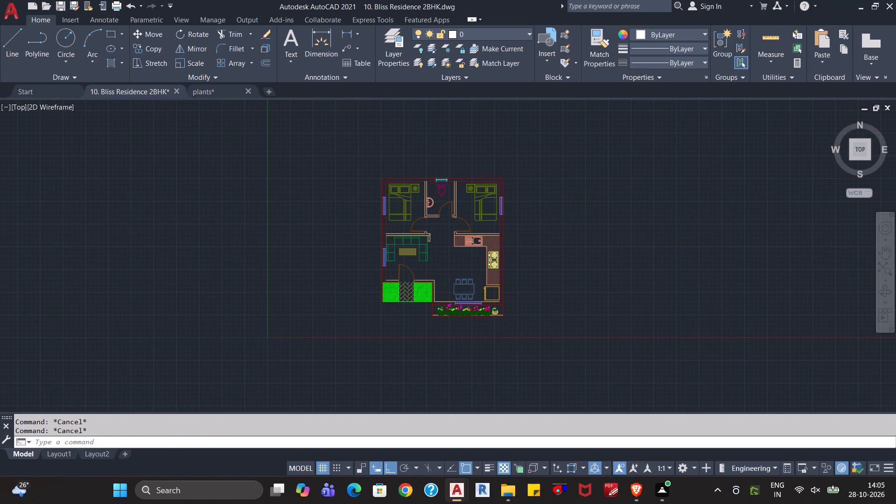
pyautogui.hotkey('ctrl', 's')
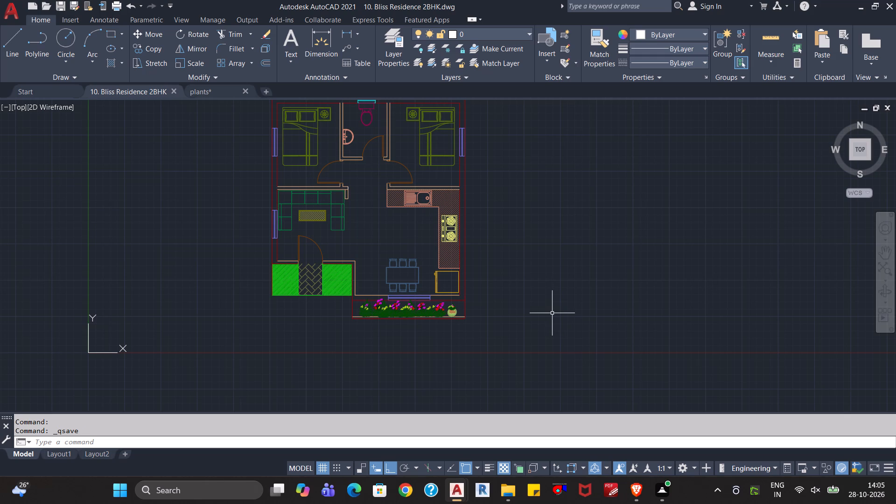
pyautogui.scroll(-2, 532, 289)
pyautogui.scroll(2, 526, 289)
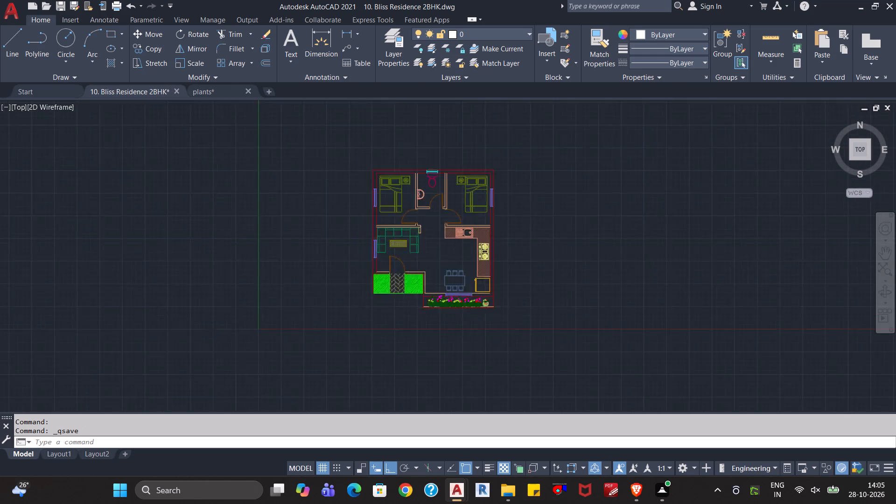
pyautogui.hotkey('ctrl', 's')
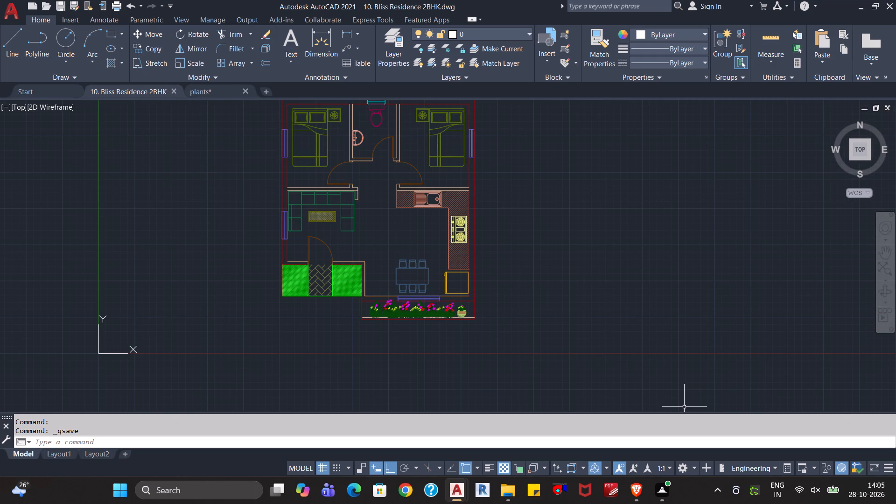
pyautogui.moveTo(586, 255); pyautogui.dragTo(640, 320, button='middle')
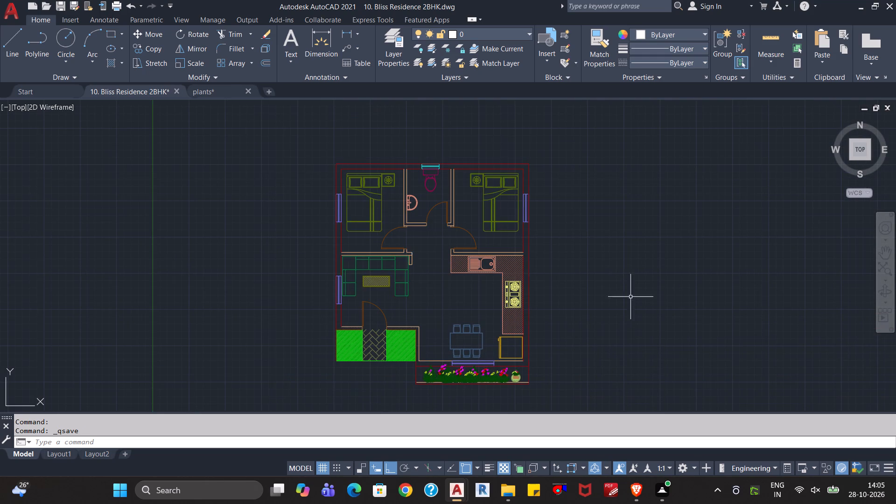
pyautogui.scroll(-1, 621, 279)
pyautogui.scroll(1, 621, 279)
pyautogui.moveTo(579, 264); pyautogui.dragTo(628, 260, button='middle')
pyautogui.scroll(1, 629, 260)
pyautogui.scroll(-1, 623, 240)
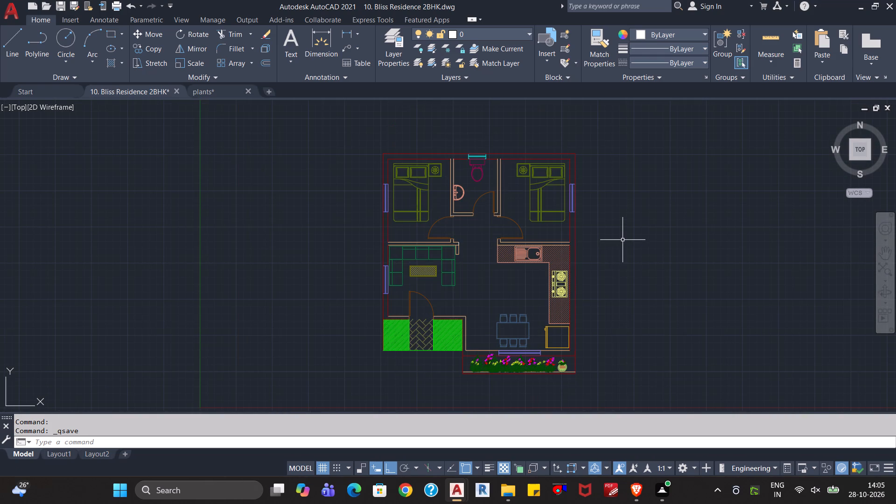
pyautogui.hotkey('ctrl', 's')
# Add a multiline text label reading Bedroom 1 just below the bed in the northwest bedroom.
pyautogui.scroll(1, 609, 242)
pyautogui.moveTo(606, 222); pyautogui.dragTo(663, 239, button='middle')
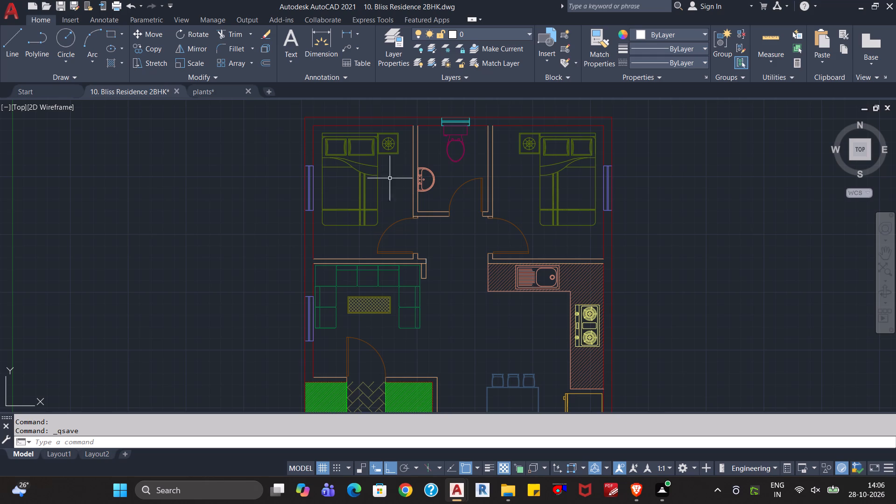
pyautogui.click(293, 45)
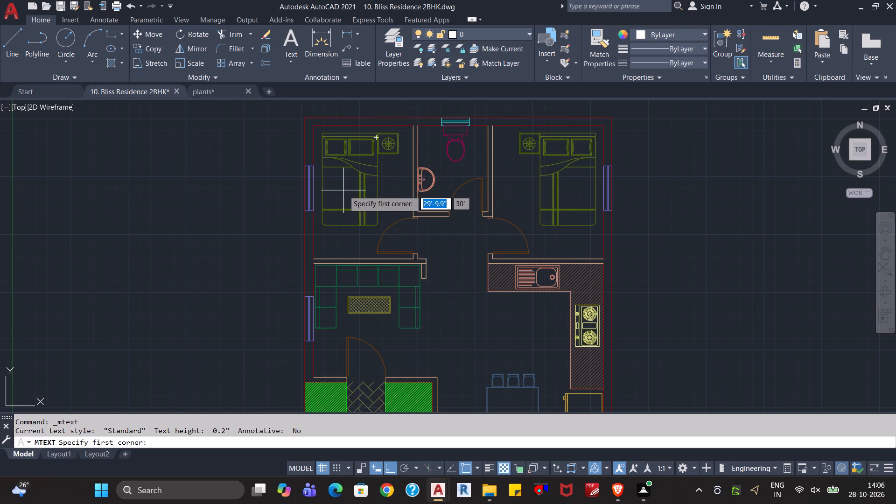
pyautogui.click(324, 238)
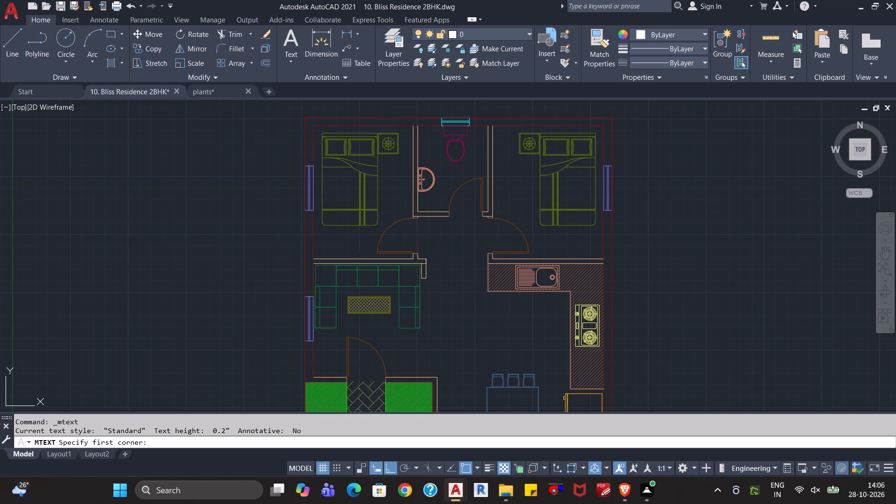
pyautogui.click(367, 247)
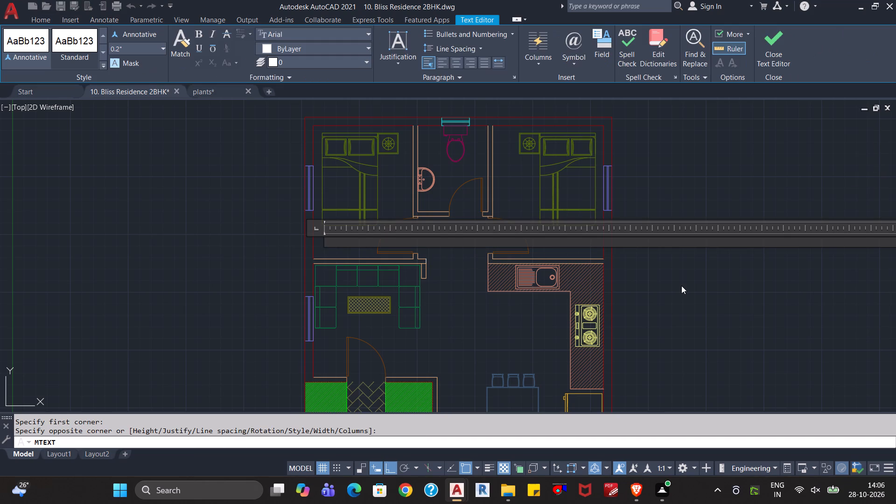
pyautogui.hotkey('shift', 'b')
pyautogui.write('edroom 1')
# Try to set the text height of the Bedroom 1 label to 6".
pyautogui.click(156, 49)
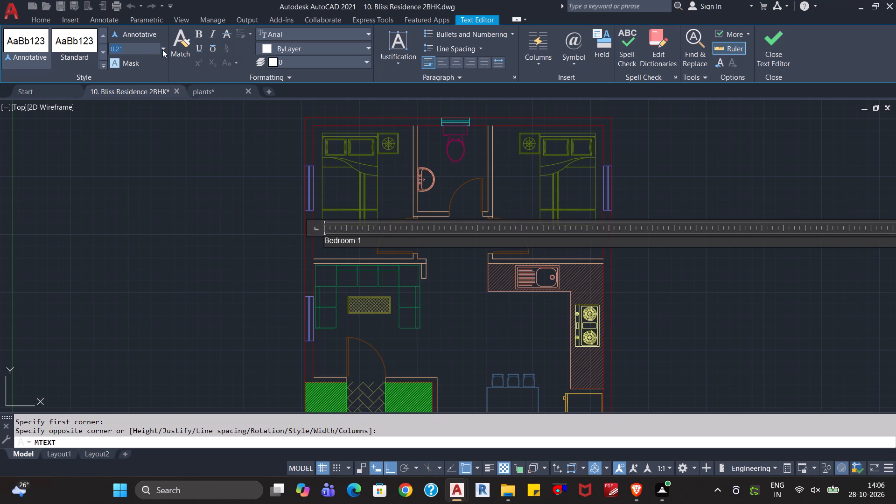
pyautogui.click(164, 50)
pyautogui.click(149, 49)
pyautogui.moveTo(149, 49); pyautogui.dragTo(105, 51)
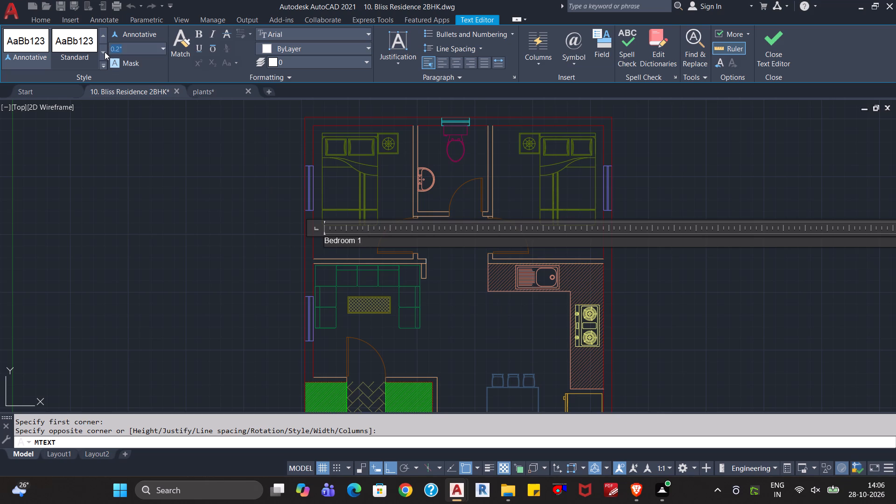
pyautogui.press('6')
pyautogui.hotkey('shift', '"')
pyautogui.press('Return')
# Centre the whole Bedroom 1 text, set its height to 6" and finish the label.
pyautogui.moveTo(382, 237); pyautogui.dragTo(305, 245)
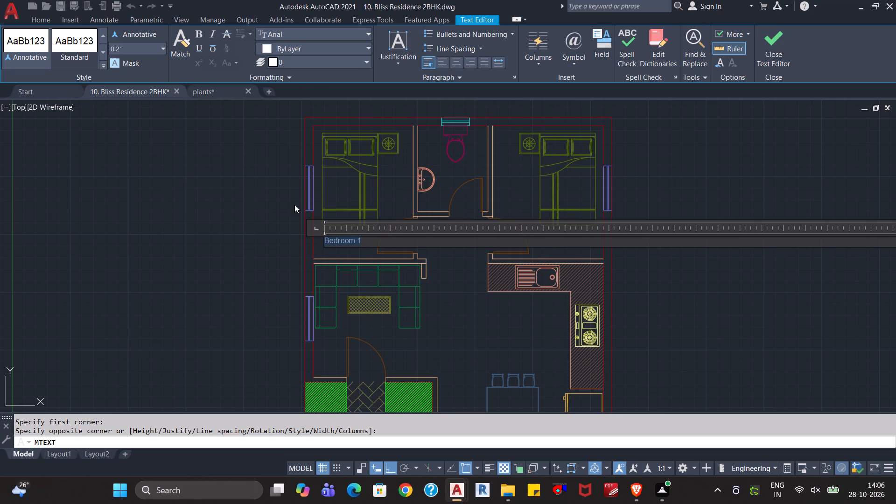
pyautogui.click(458, 64)
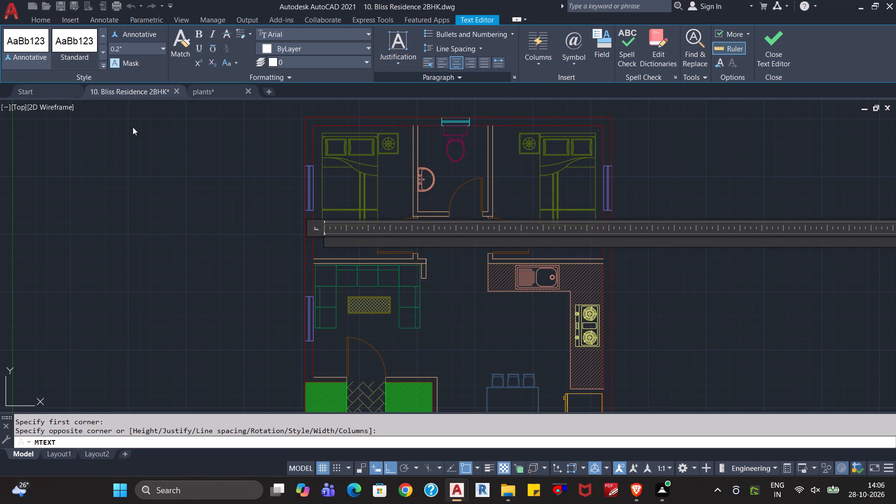
pyautogui.moveTo(139, 48); pyautogui.dragTo(120, 44)
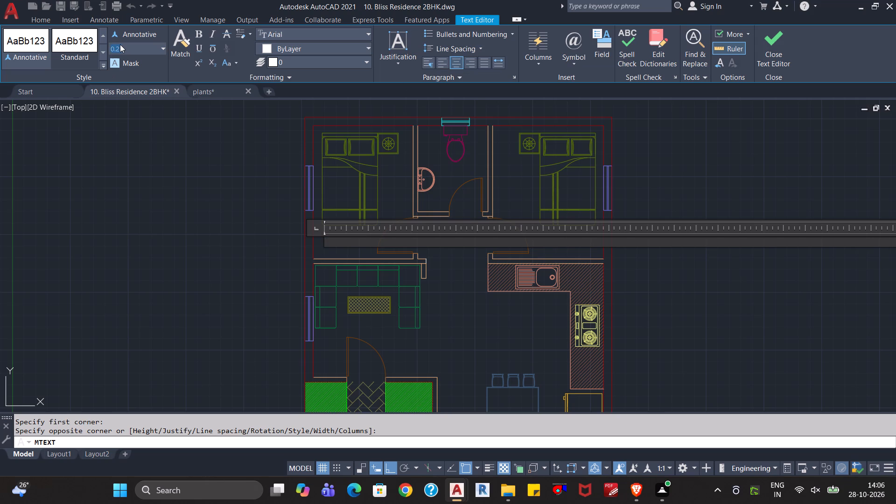
pyautogui.write('6"')
pyautogui.press('Return')
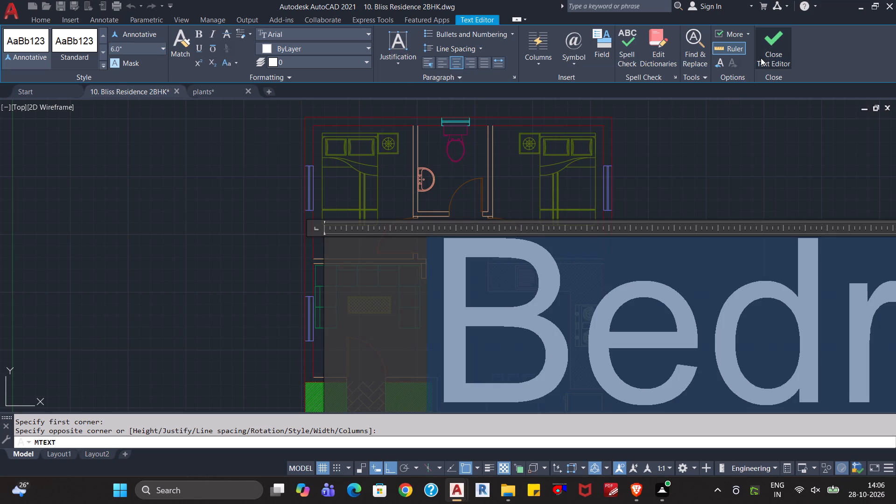
pyautogui.click(772, 49)
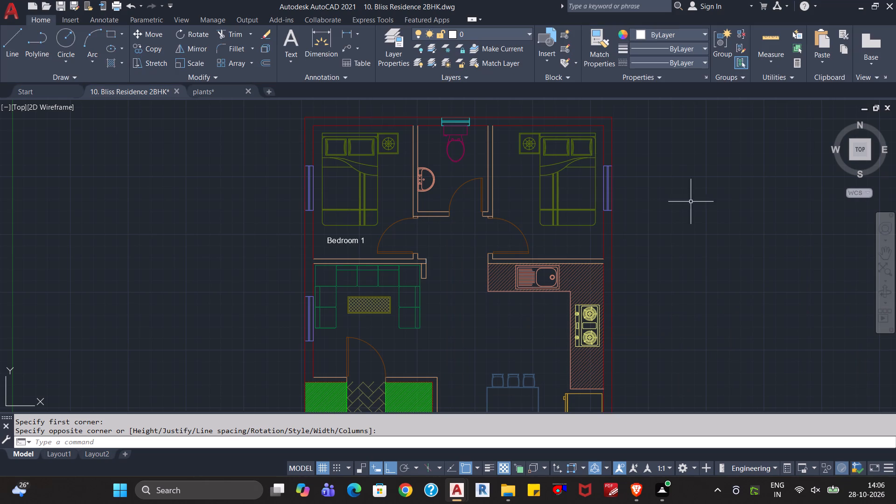
# Cut the Bedroom 1 label and paste it slightly higher, just below the foot of the northwest bedroom's bed.
pyautogui.click(343, 241)
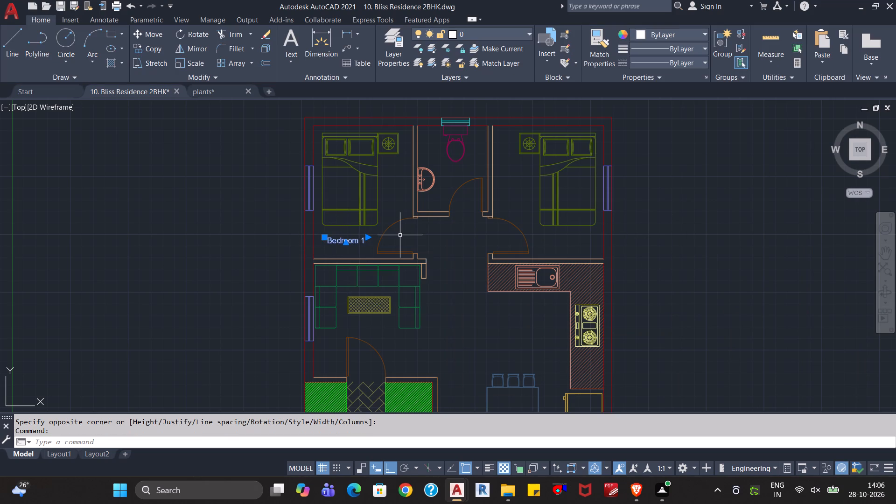
pyautogui.hotkey('ctrl', 'x')
pyautogui.hotkey('ctrl', 'v')
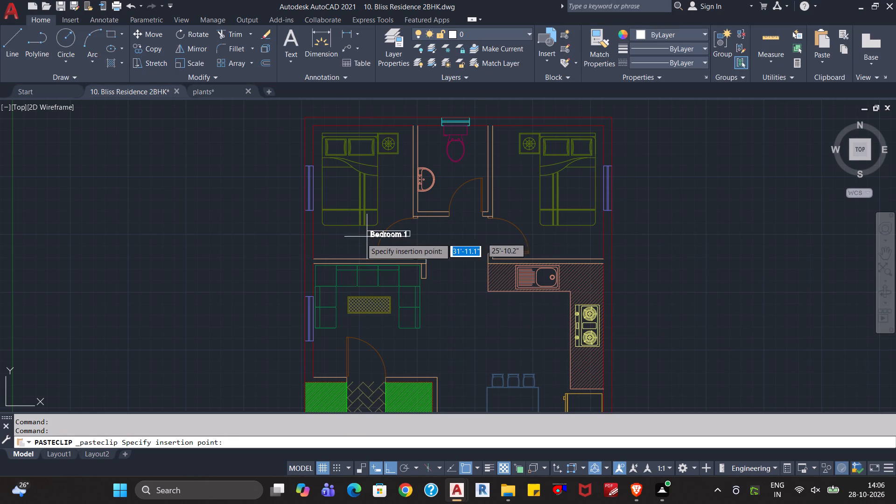
pyautogui.click(326, 237)
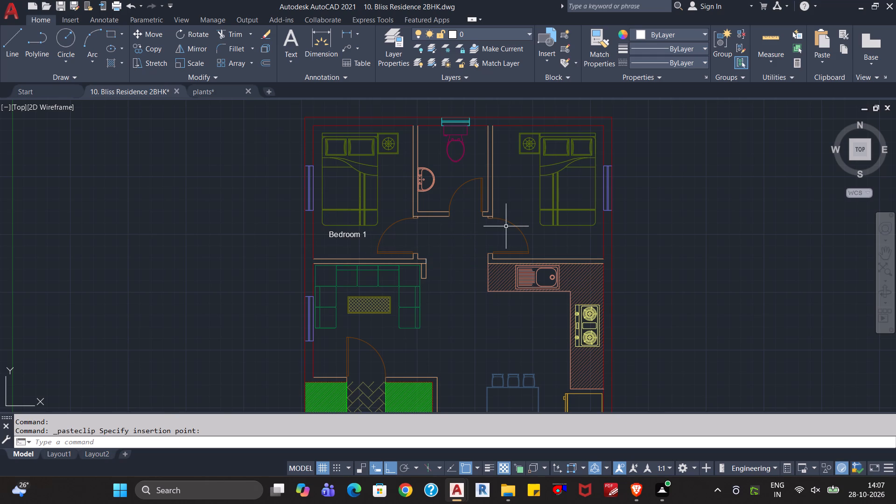
# Paste a copy of the Bedroom 1 label just below the foot of the northeast bedroom's bed.
pyautogui.hotkey('ctrl', 'v')
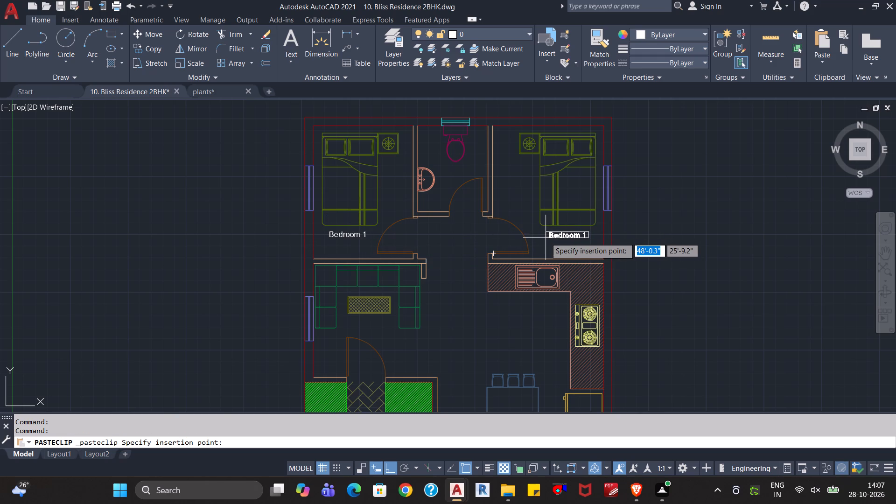
pyautogui.scroll(3, 546, 238)
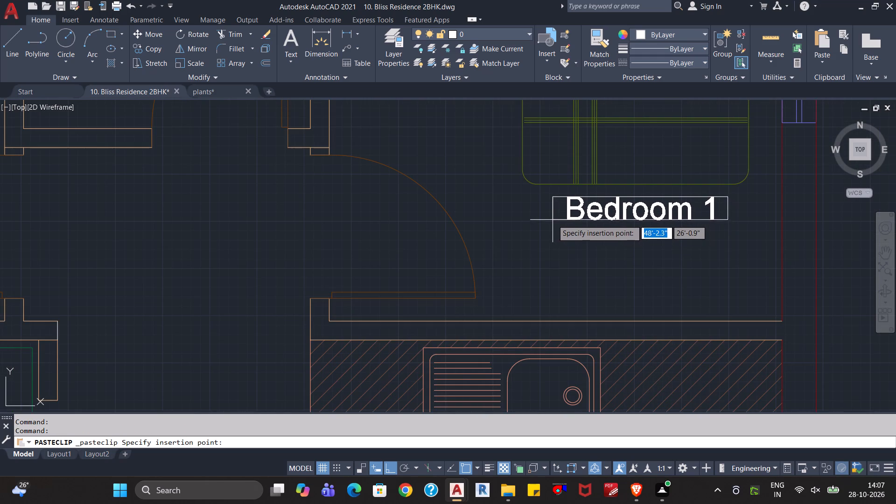
pyautogui.click(550, 217)
# Paste a copy of the Bedroom 1 label in the bathroom, between the toilet and the door swing.
pyautogui.scroll(-2, 531, 242)
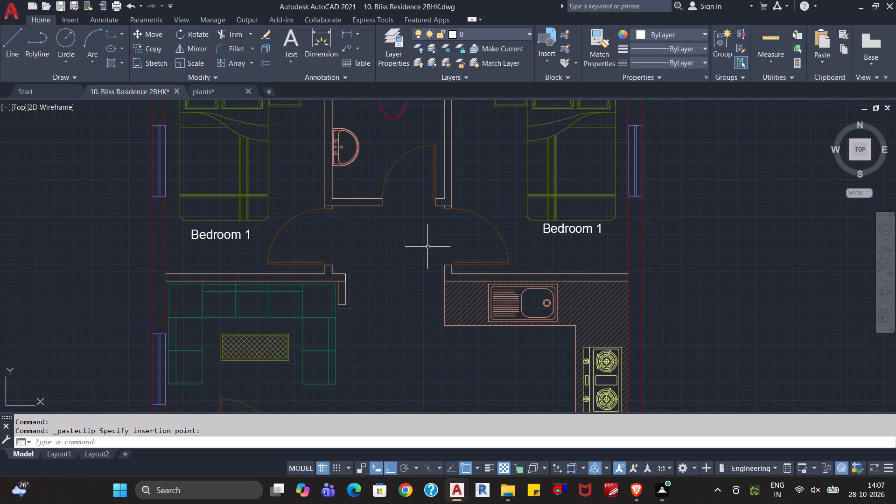
pyautogui.scroll(-1, 427, 247)
pyautogui.hotkey('ctrl', 'v')
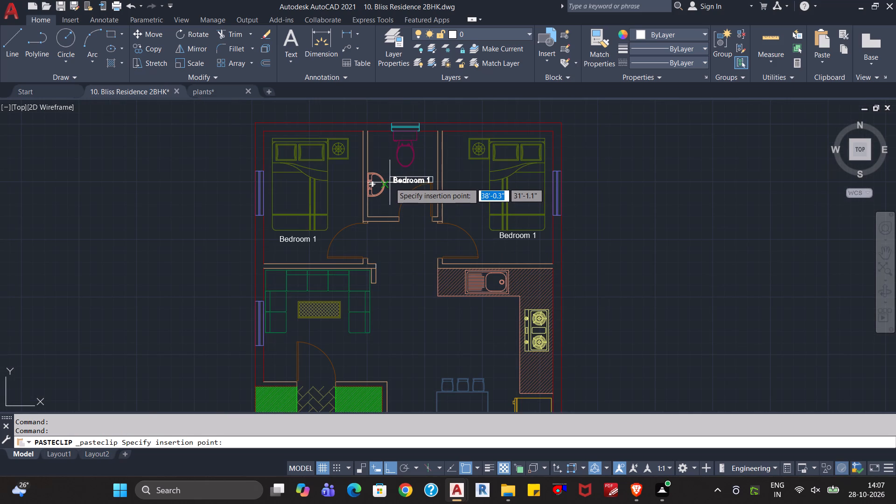
pyautogui.scroll(2, 390, 181)
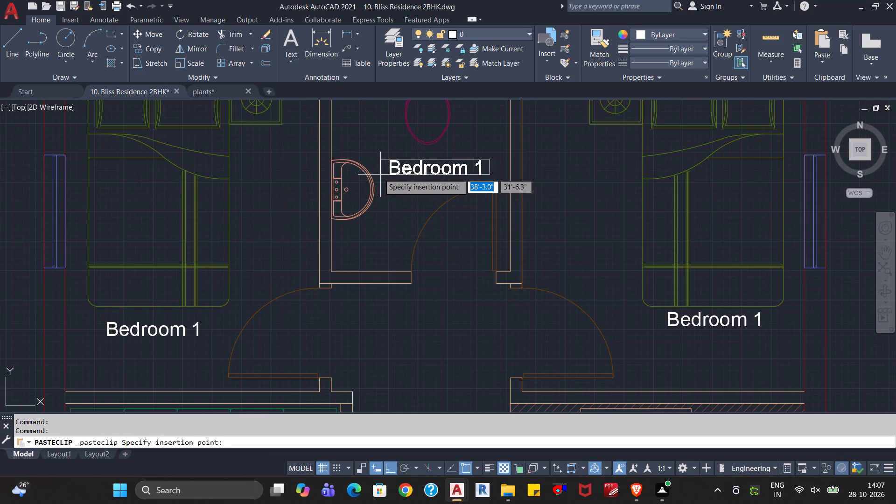
pyautogui.click(385, 177)
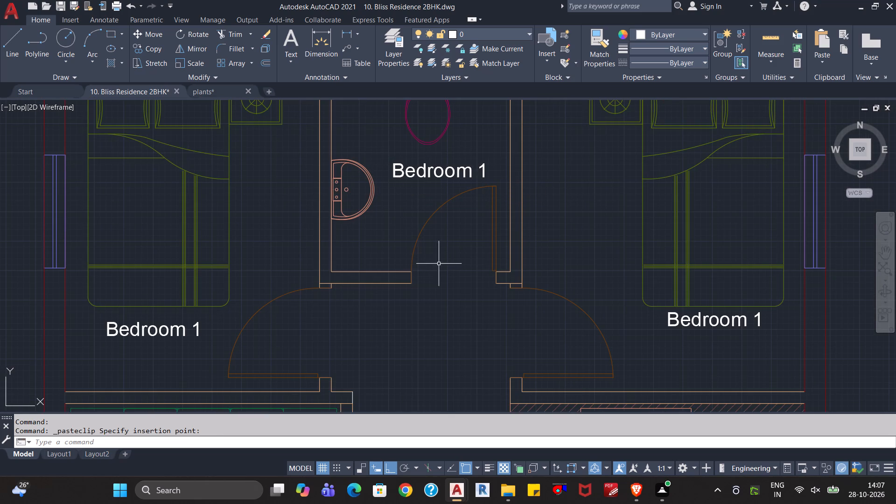
# Paste a copy of the Bedroom 1 label in the living room, just below the hatched coffee table.
pyautogui.scroll(-2, 439, 264)
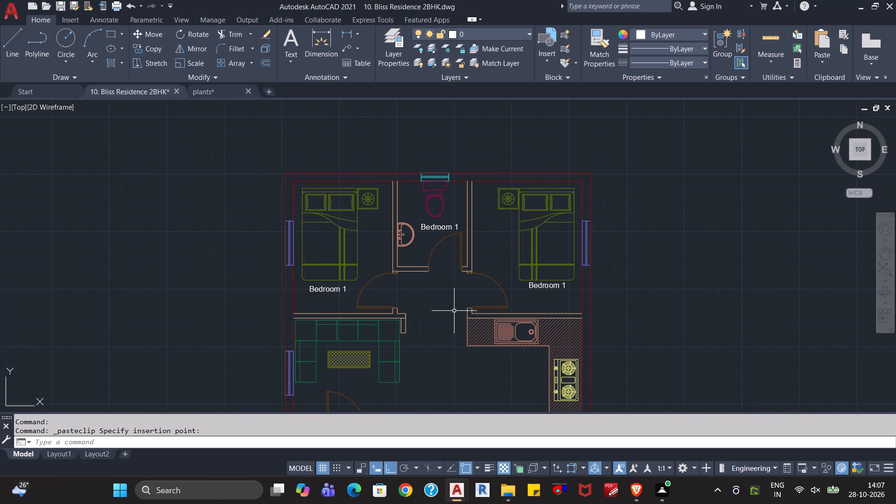
pyautogui.moveTo(453, 315); pyautogui.dragTo(428, 231, button='middle')
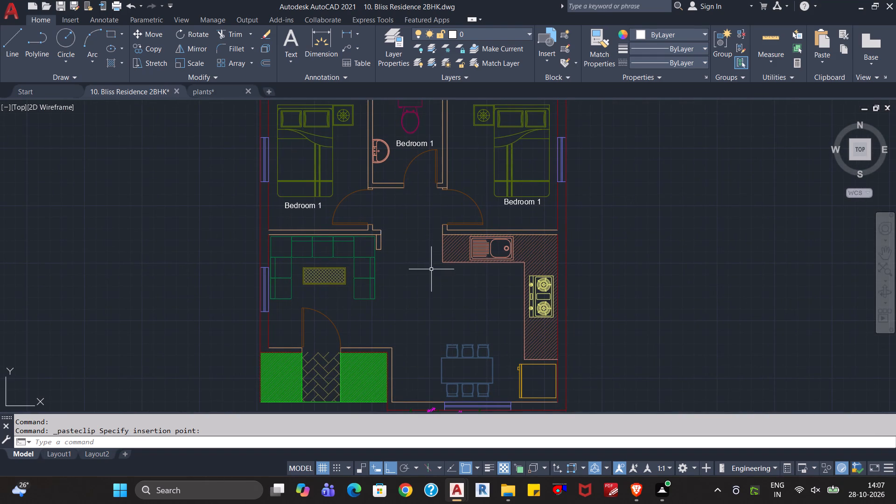
pyautogui.hotkey('ctrl', 'v')
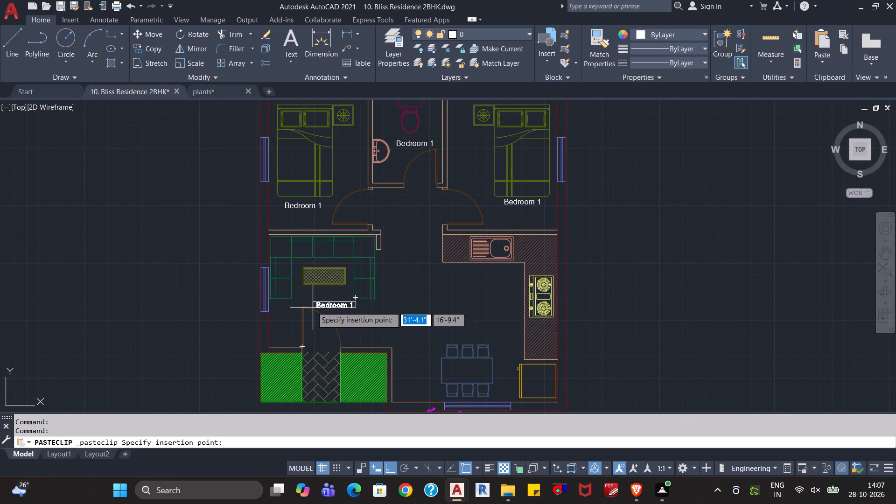
pyautogui.scroll(3, 300, 298)
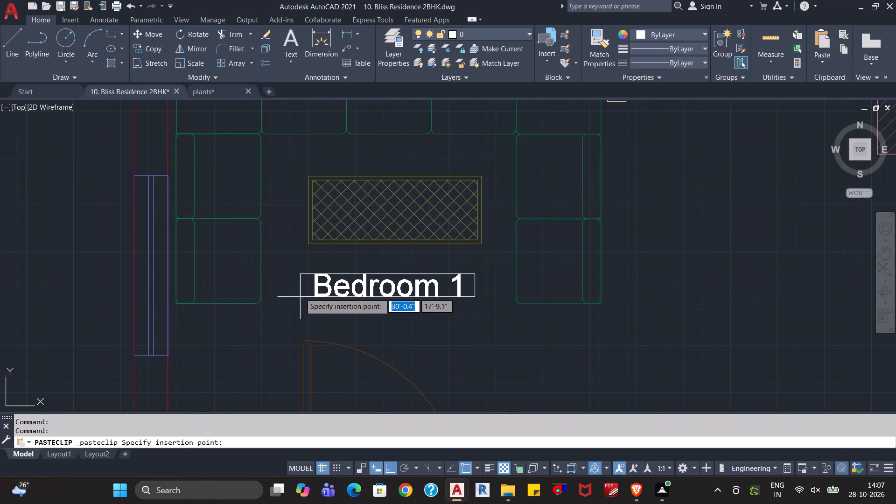
pyautogui.click(303, 288)
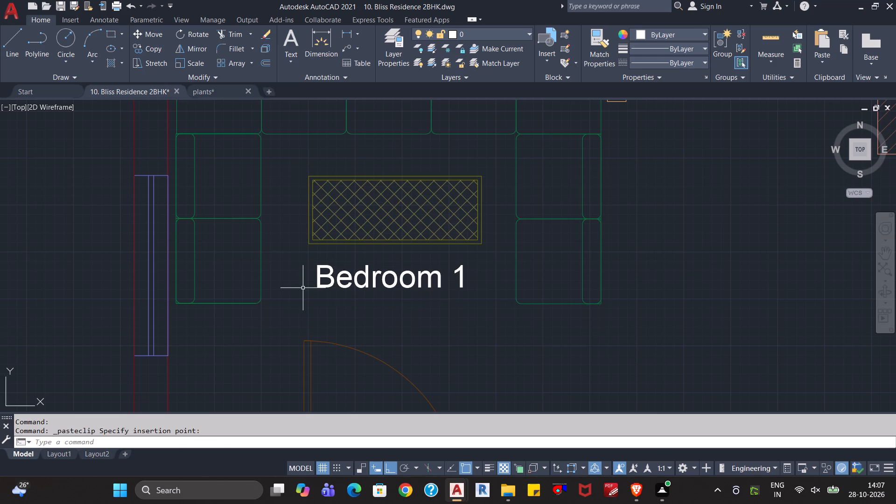
# Paste a copy of the Bedroom 1 label in the open kitchen floor, west of the stove counter.
pyautogui.scroll(-2, 453, 321)
pyautogui.moveTo(599, 314); pyautogui.dragTo(410, 303, button='middle')
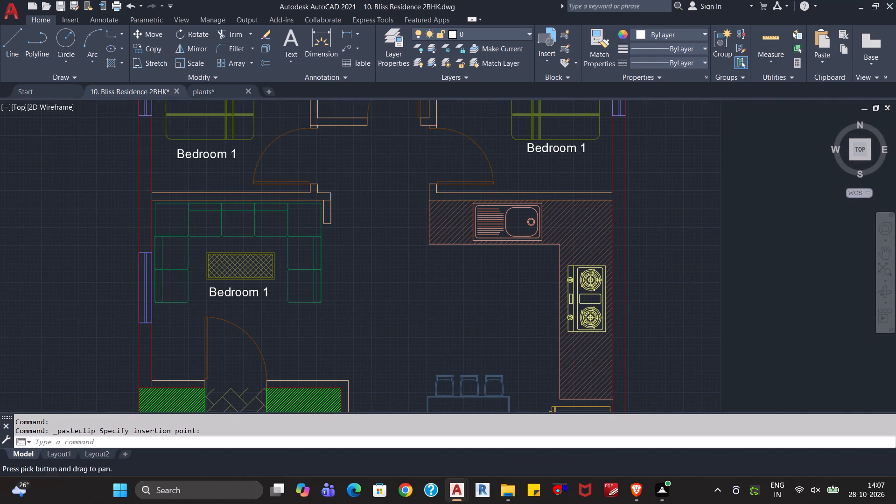
pyautogui.hotkey('ctrl', 'v')
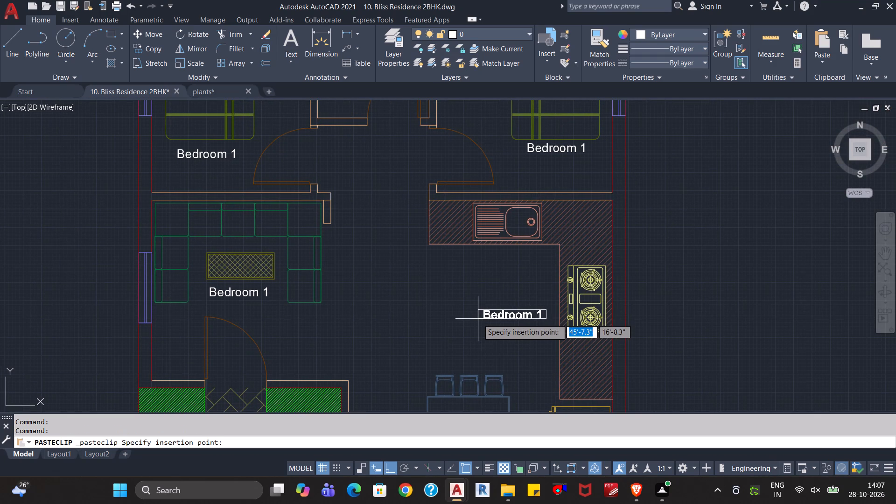
pyautogui.click(464, 313)
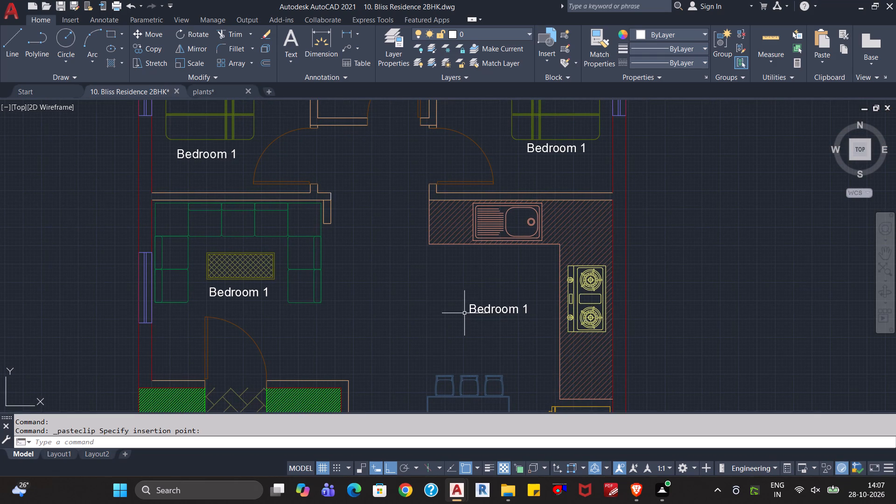
# Paste a copy of the Bedroom 1 label centred on the dining table.
pyautogui.scroll(-2, 480, 327)
pyautogui.moveTo(455, 335); pyautogui.dragTo(441, 274, button='middle')
pyautogui.scroll(2, 464, 311)
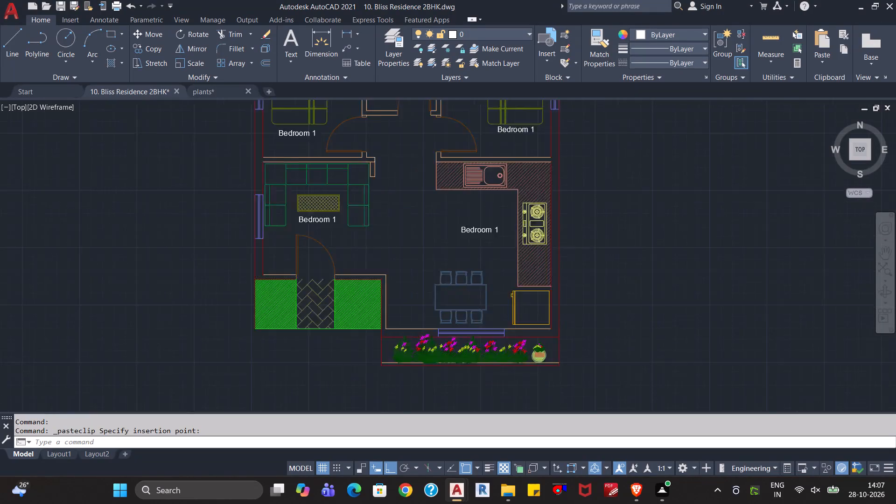
pyautogui.scroll(1, 464, 311)
pyautogui.hotkey('ctrl', 'v')
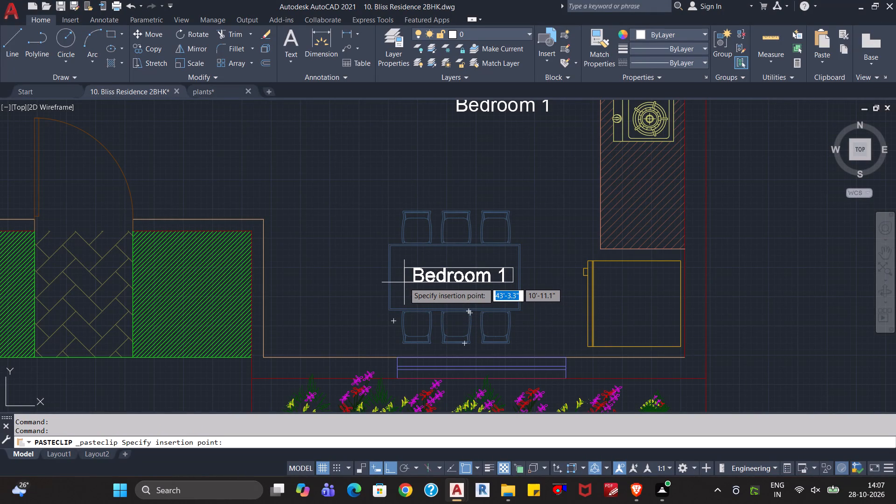
pyautogui.scroll(-1, 404, 282)
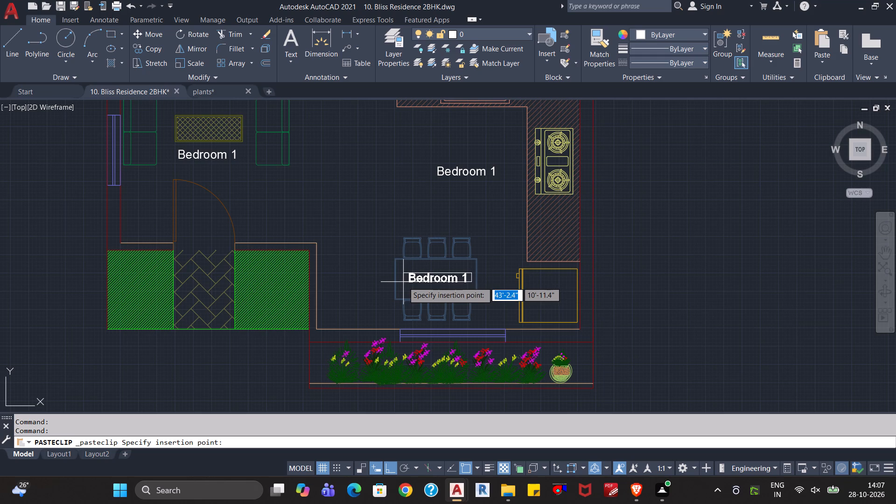
pyautogui.click(403, 282)
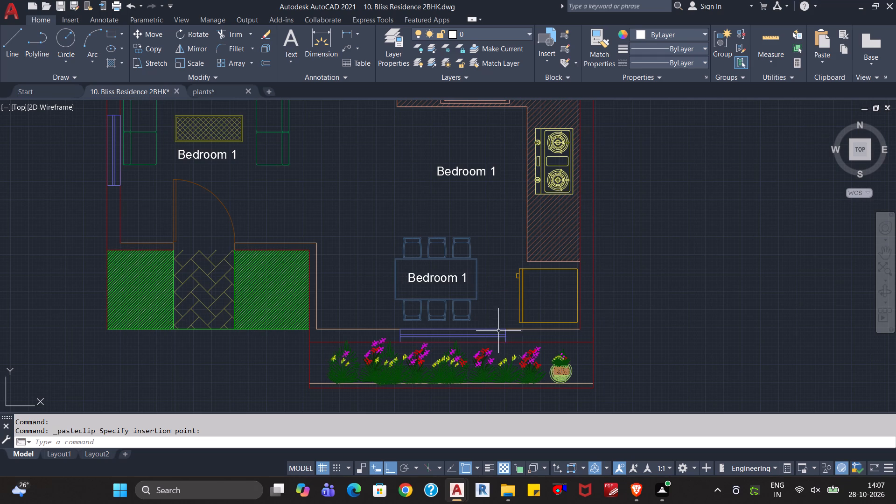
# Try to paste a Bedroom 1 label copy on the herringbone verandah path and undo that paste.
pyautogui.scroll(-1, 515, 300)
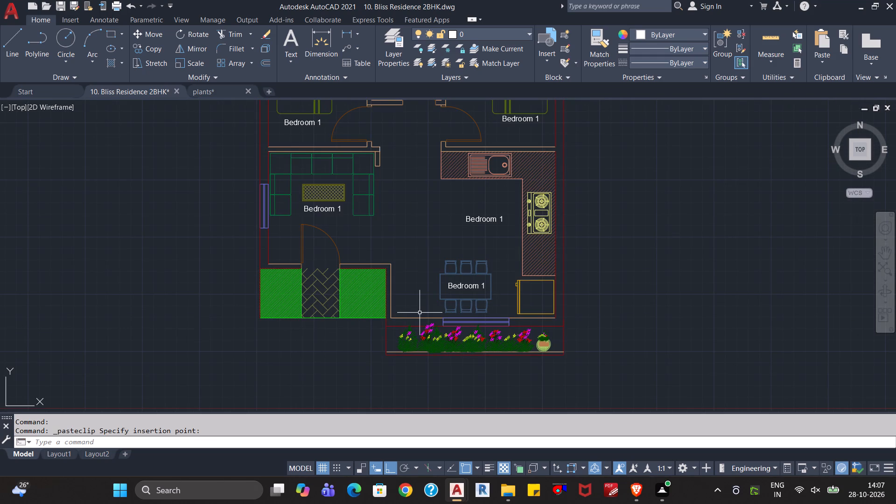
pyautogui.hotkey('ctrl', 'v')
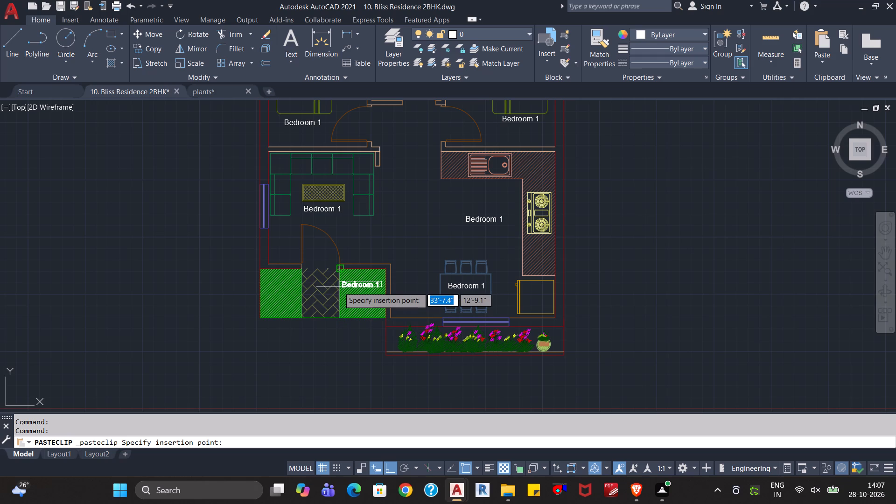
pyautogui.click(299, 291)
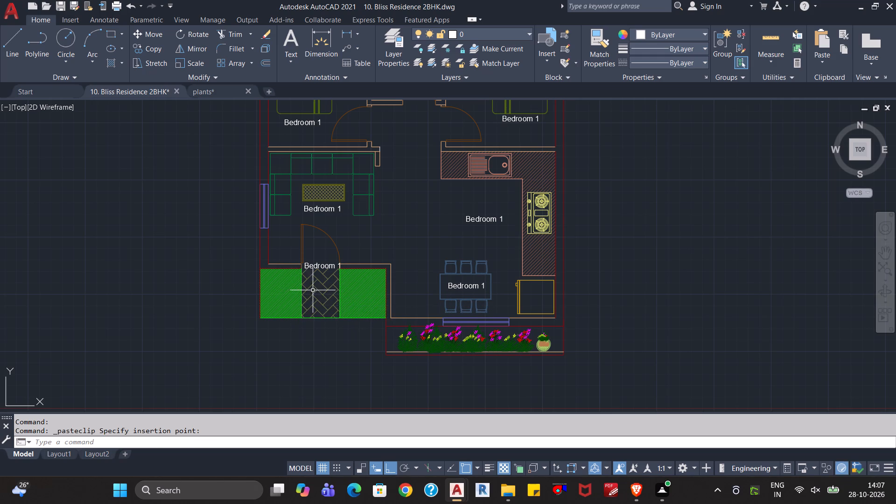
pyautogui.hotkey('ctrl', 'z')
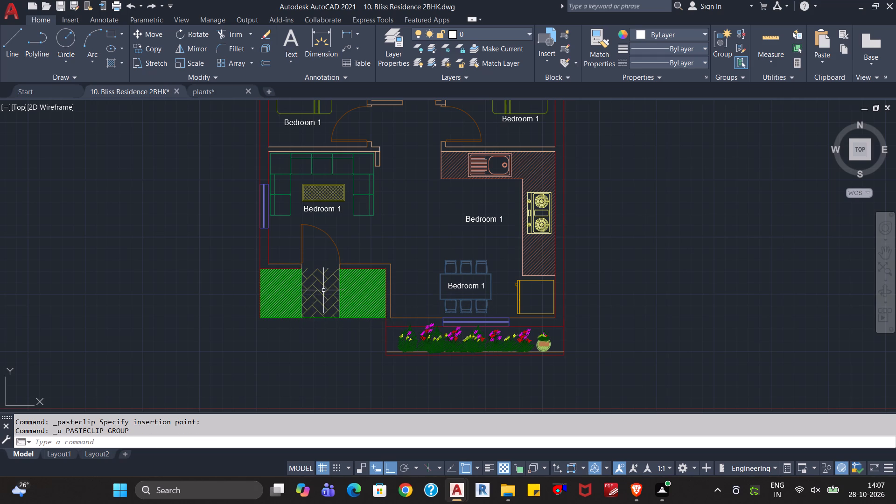
# Paste a copy of the Bedroom 1 label across the middle of the herringbone path between the green hatched areas.
pyautogui.hotkey('ctrl', 'v')
pyautogui.scroll(4, 314, 293)
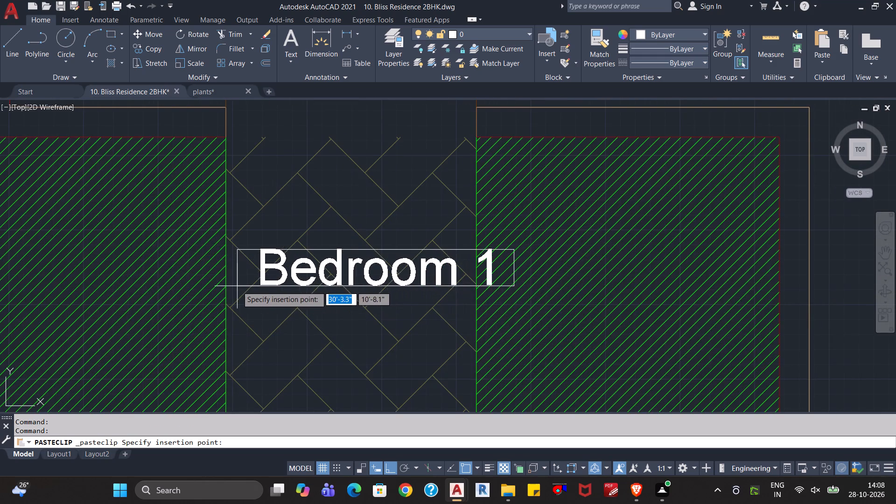
pyautogui.click(219, 302)
# Save the floor plan drawing with the pasted room labels.
pyautogui.scroll(-3, 484, 287)
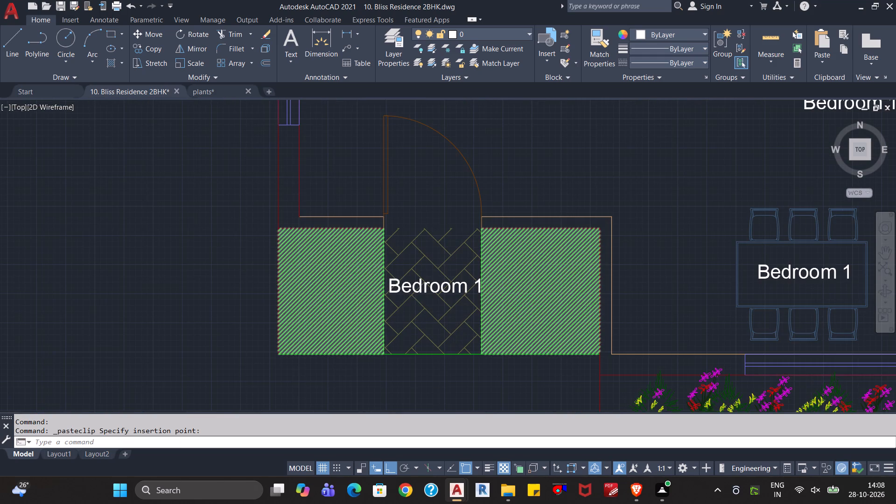
pyautogui.scroll(-1, 499, 294)
pyautogui.moveTo(569, 245); pyautogui.dragTo(495, 296, button='middle')
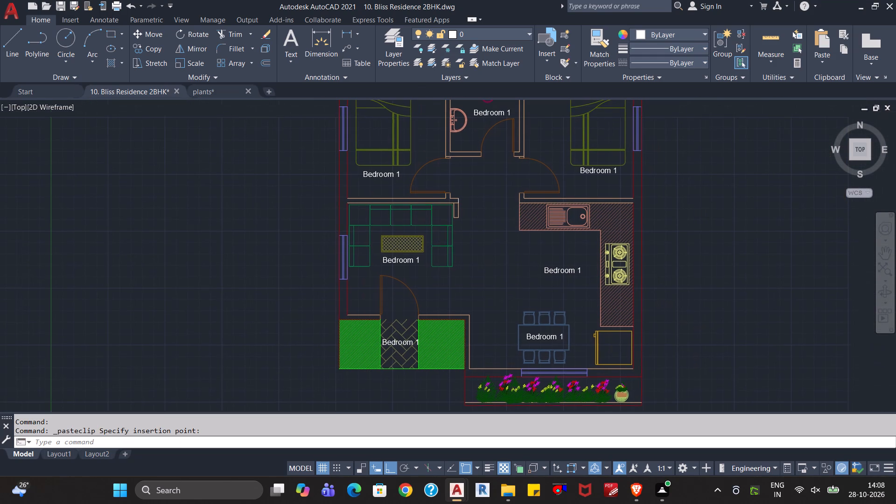
pyautogui.scroll(-1, 493, 297)
pyautogui.scroll(1, 518, 278)
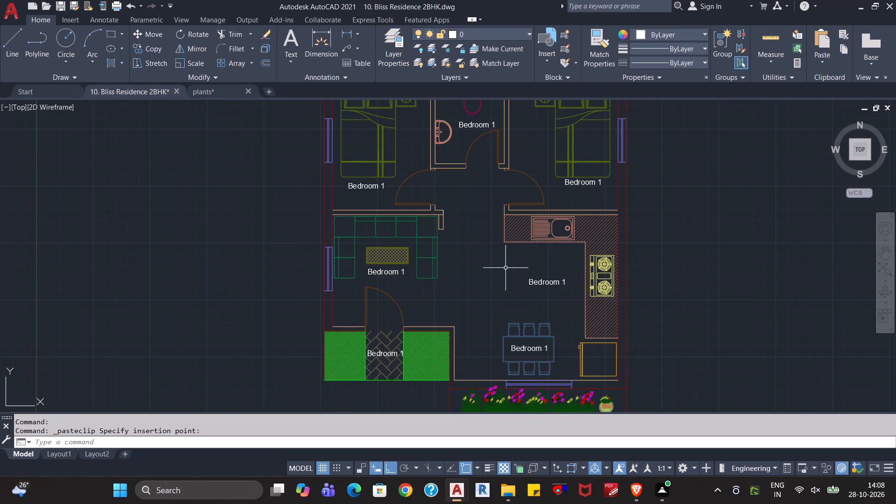
pyautogui.moveTo(489, 230); pyautogui.dragTo(479, 303, button='middle')
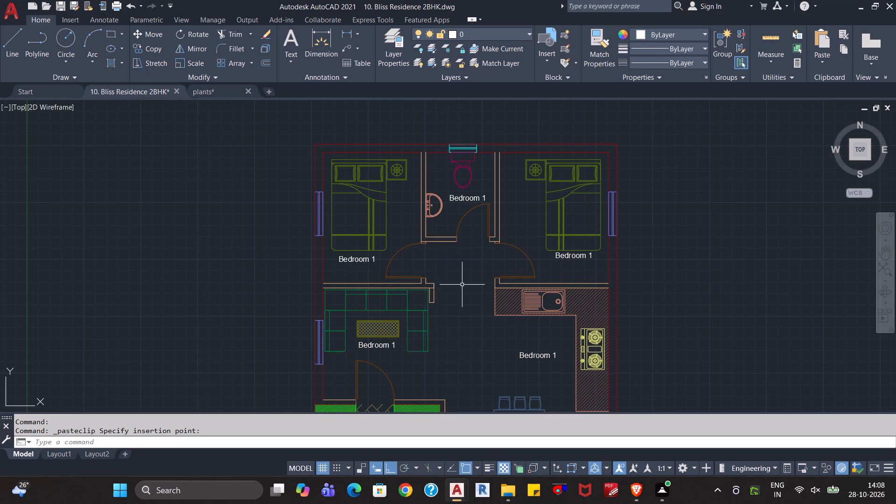
pyautogui.hotkey('ctrl', 's')
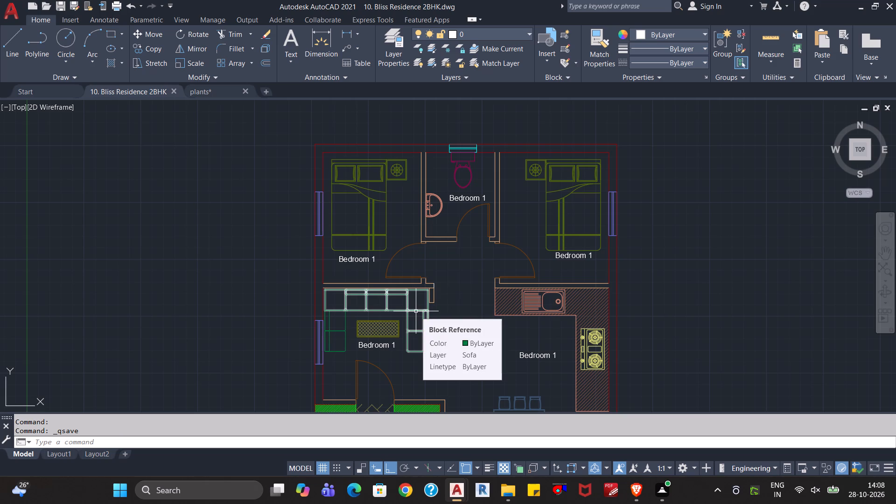
# Quick-measure the interior length and width of the northwest bedroom.
pyautogui.click(772, 40)
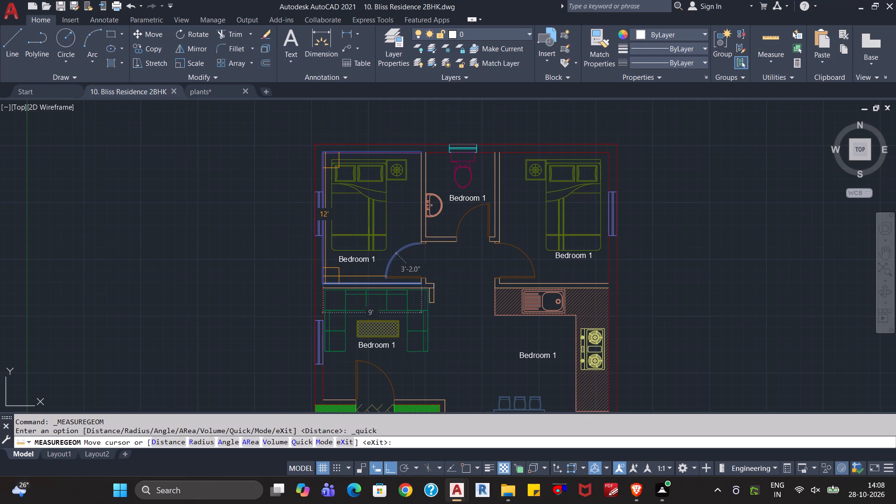
pyautogui.press('Escape')
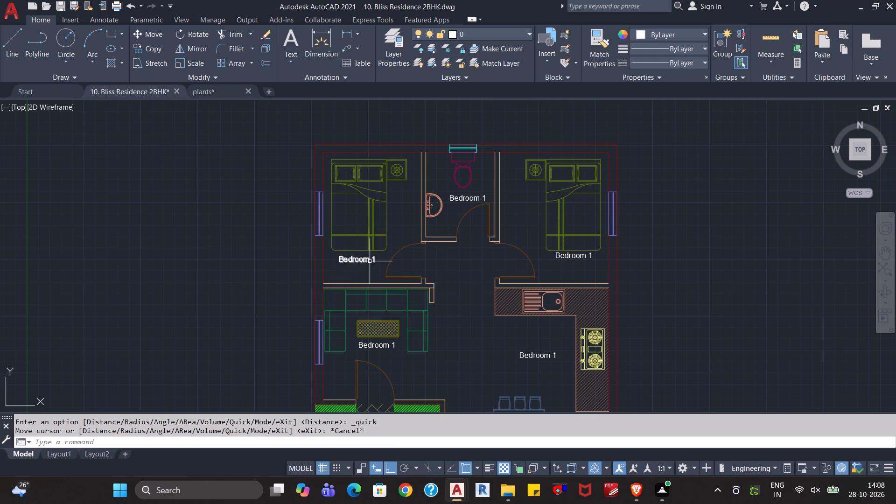
# Open the Bedroom 1 label in the northwest bedroom for text editing.
pyautogui.click(367, 261)
pyautogui.doubleClick(367, 261)
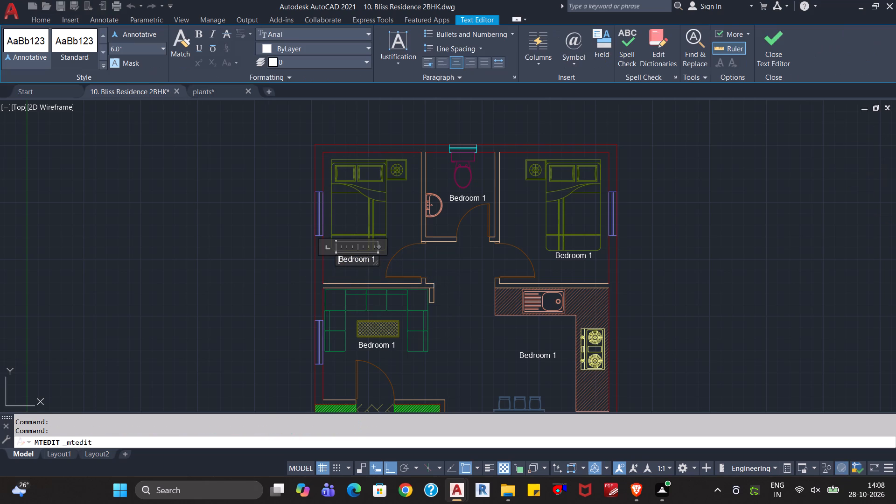
pyautogui.press('Right')
pyautogui.hotkey('ctrl', 'Left')
pyautogui.press('Left')
pyautogui.press('Right')
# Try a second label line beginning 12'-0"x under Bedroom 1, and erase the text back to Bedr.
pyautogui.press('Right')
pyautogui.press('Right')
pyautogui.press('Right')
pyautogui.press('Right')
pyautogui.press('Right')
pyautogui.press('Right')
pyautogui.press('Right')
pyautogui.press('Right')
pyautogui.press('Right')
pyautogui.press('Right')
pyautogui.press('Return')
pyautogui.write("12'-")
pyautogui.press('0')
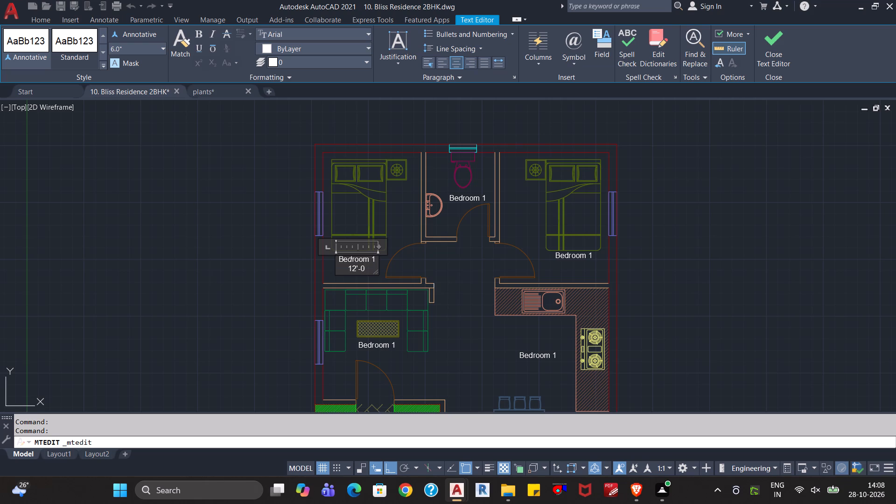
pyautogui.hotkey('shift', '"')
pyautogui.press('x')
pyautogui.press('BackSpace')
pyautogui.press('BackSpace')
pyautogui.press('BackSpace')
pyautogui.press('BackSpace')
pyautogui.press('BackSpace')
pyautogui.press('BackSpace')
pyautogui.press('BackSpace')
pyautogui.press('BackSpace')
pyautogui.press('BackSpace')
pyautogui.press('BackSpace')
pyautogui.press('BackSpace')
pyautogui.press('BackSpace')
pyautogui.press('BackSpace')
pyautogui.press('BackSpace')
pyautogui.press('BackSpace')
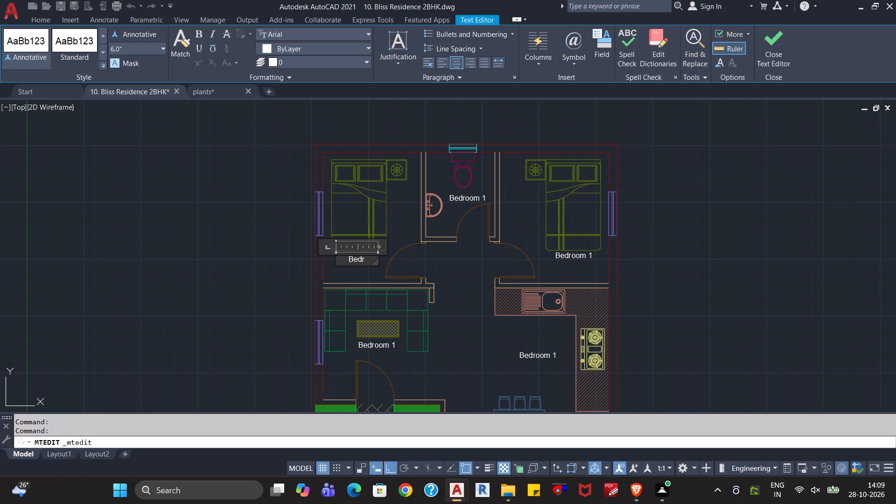
# Complete the label as Bedroom 1 with 9'-0"x12'-0" on a second line, and finish text editing.
pyautogui.write('oom')
pyautogui.press('space')
pyautogui.write('1')
pyautogui.press('Return')
pyautogui.press('9')
pyautogui.press("'")
pyautogui.write('-0')
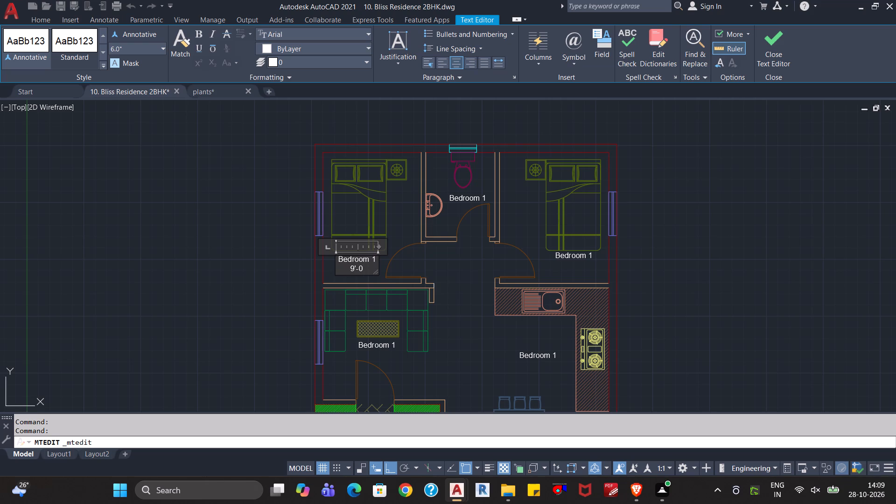
pyautogui.hotkey('shift', '"')
pyautogui.press('x')
pyautogui.write('12')
pyautogui.press("'")
pyautogui.write('-0"')
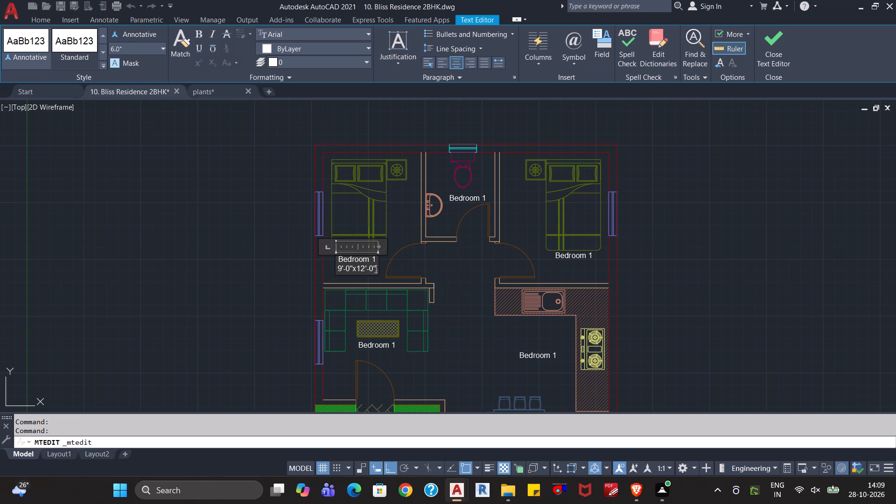
pyautogui.press('Return')
pyautogui.press('BackSpace')
pyautogui.press('BackSpace')
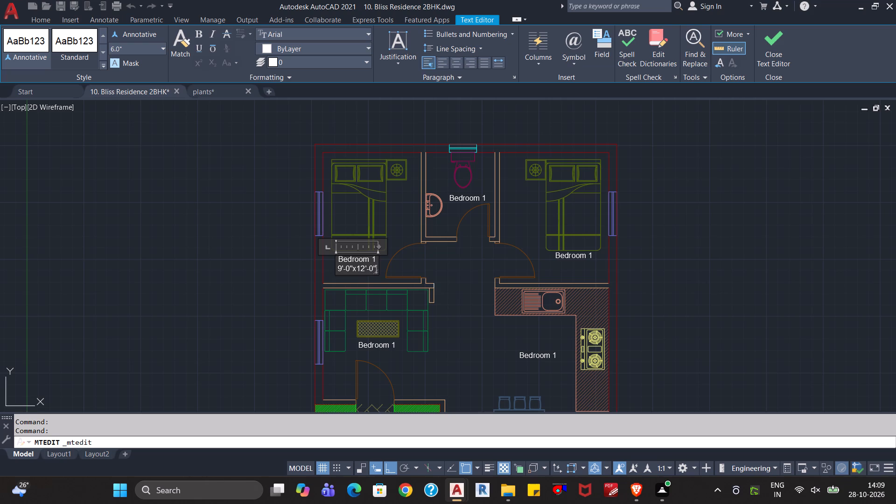
pyautogui.click(769, 57)
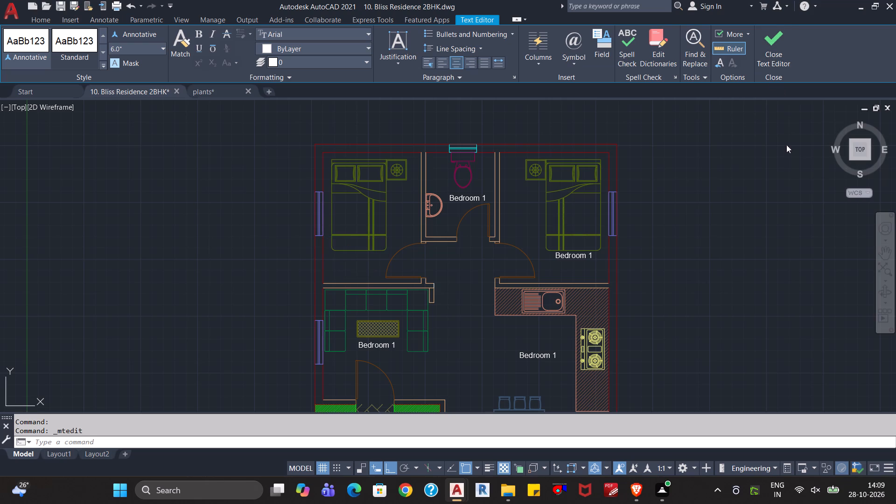
# Delete the one-line Bedroom 1 labels from the northeast bedroom, kitchen, living room and toilet.
pyautogui.click(574, 256)
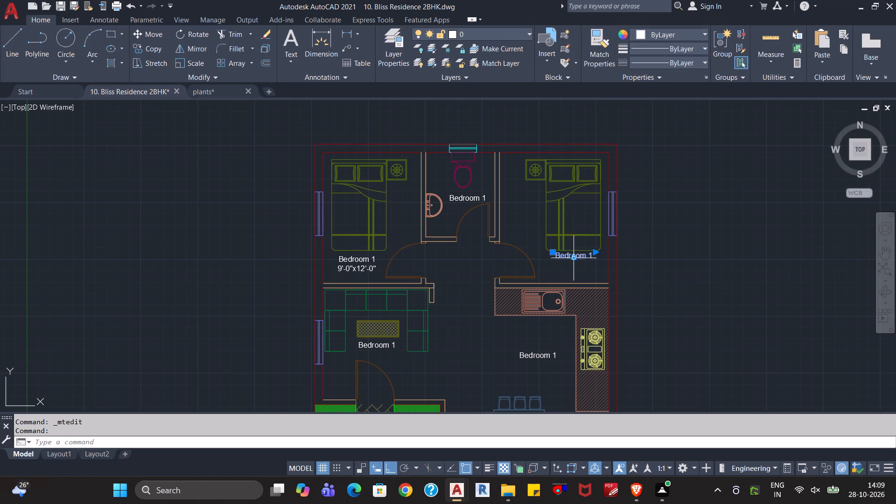
pyautogui.press('Delete')
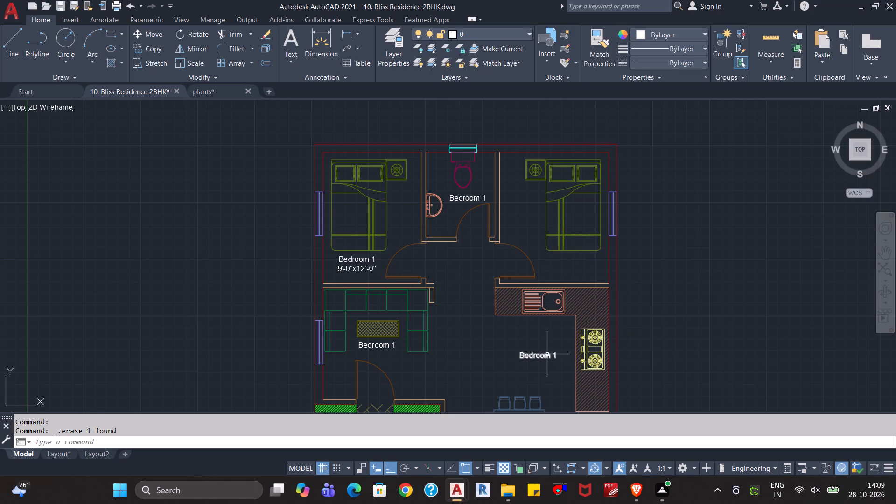
pyautogui.click(547, 354)
pyautogui.press('Delete')
pyautogui.click(375, 343)
pyautogui.press('Delete')
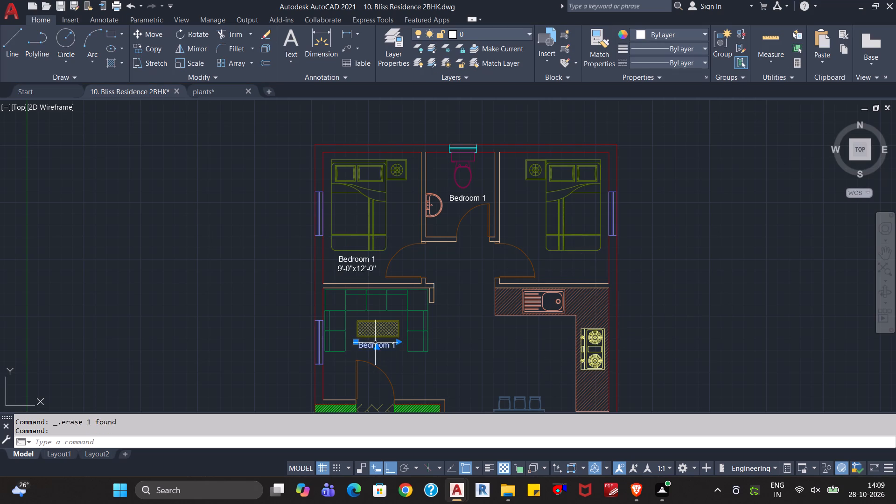
pyautogui.click(464, 199)
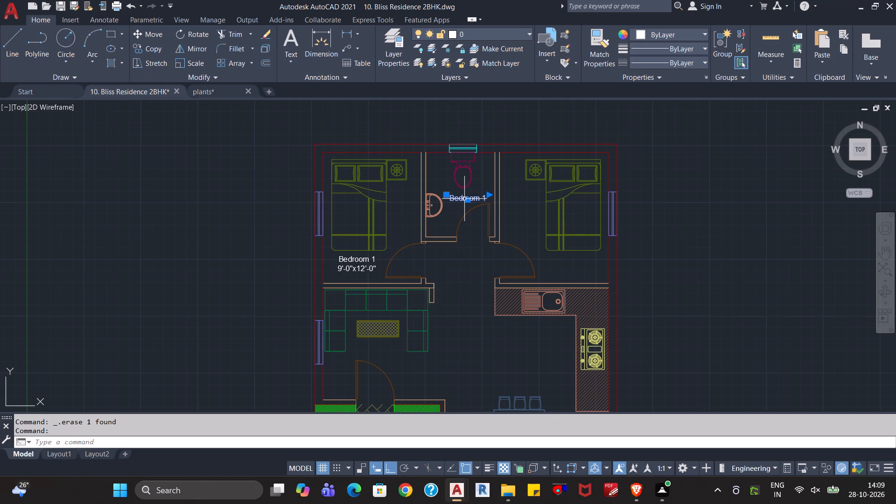
pyautogui.press('Delete')
# Delete the one-line Bedroom 1 labels from the herringbone path and the dining table.
pyautogui.scroll(-1, 481, 263)
pyautogui.scroll(2, 466, 336)
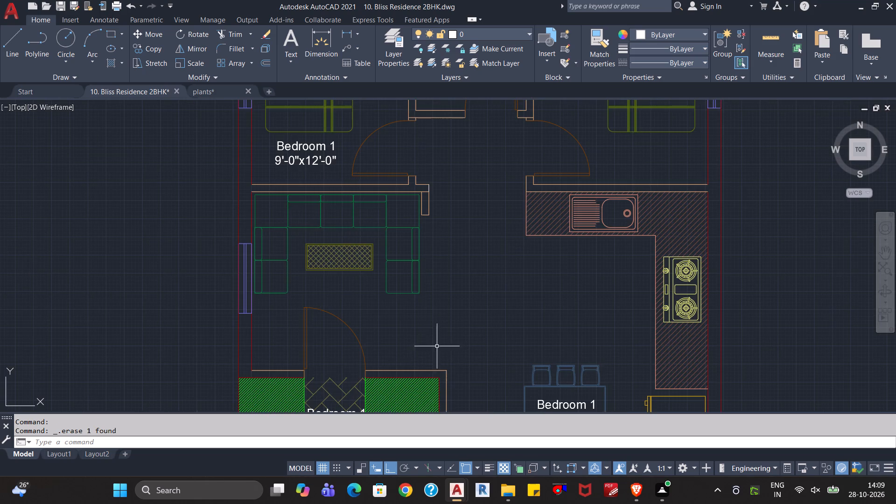
pyautogui.moveTo(441, 339); pyautogui.dragTo(468, 286, button='middle')
pyautogui.click(364, 362)
pyautogui.press('Delete')
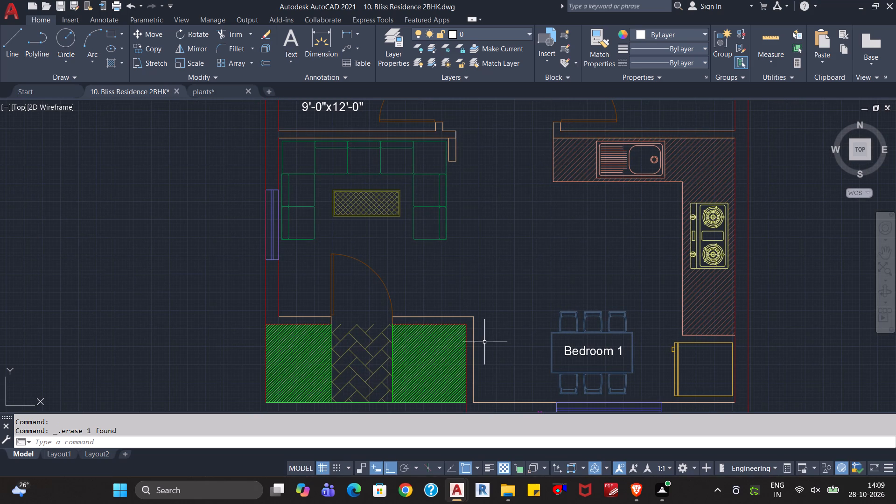
pyautogui.click(600, 351)
pyautogui.press('Delete')
# Copy the two-line Bedroom 1 label and paste it in the toilet beside the washbasin.
pyautogui.scroll(-1, 562, 327)
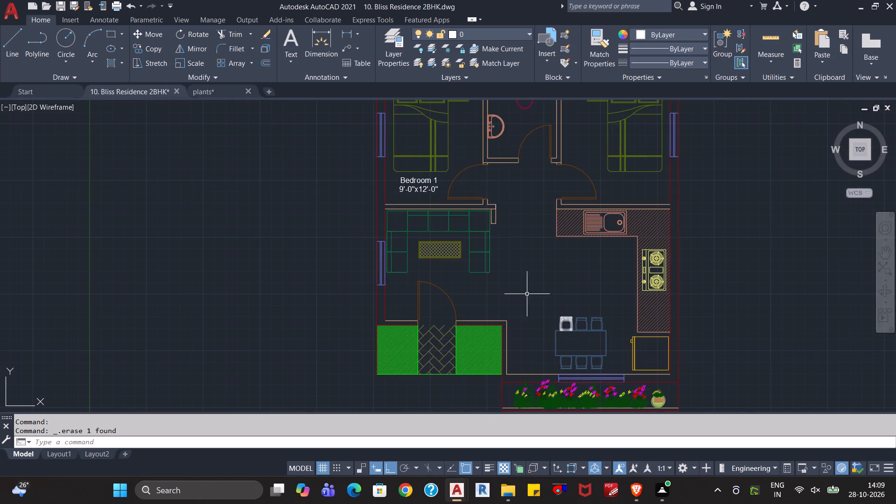
pyautogui.click(425, 184)
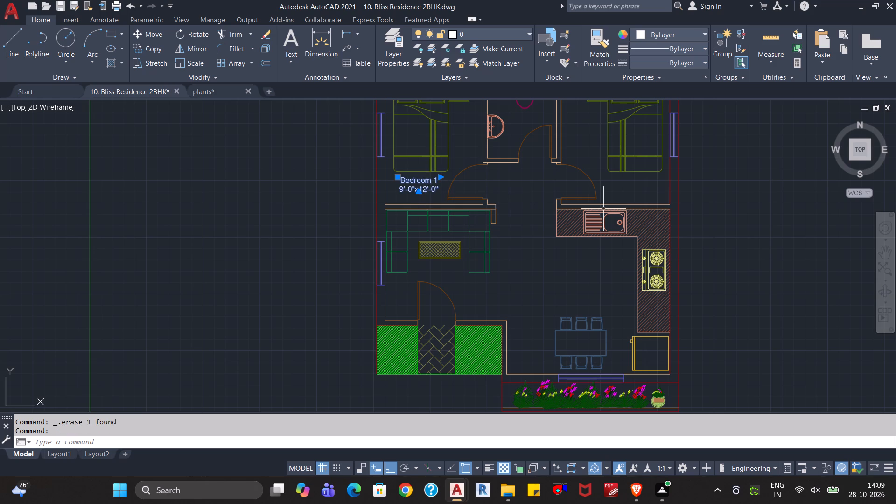
pyautogui.hotkey('ctrl', 'c')
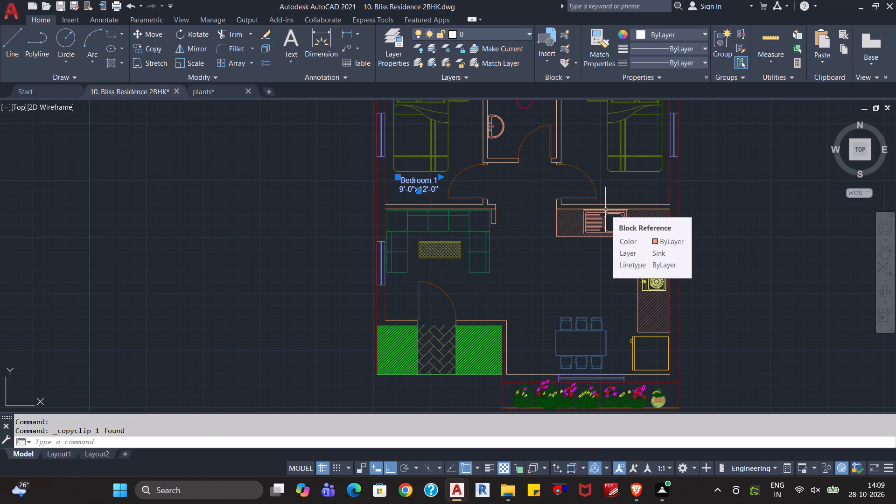
pyautogui.hotkey('ctrl', 'v')
pyautogui.scroll(1, 506, 135)
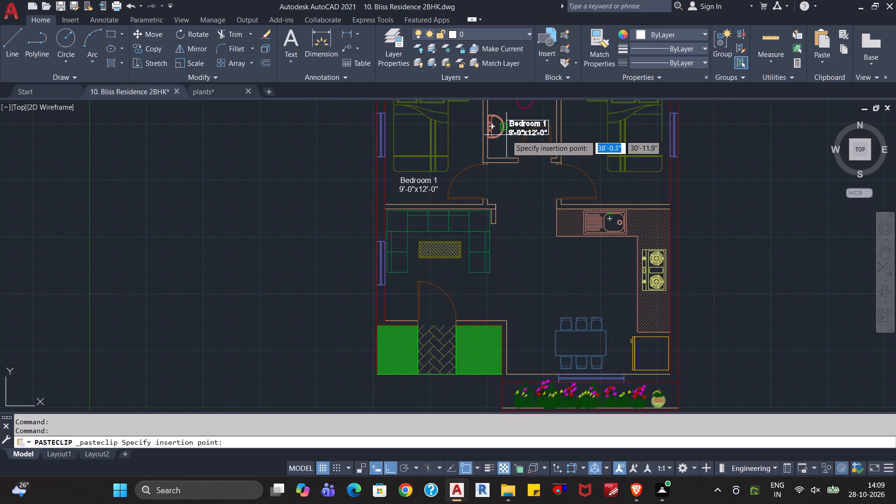
pyautogui.scroll(1, 506, 135)
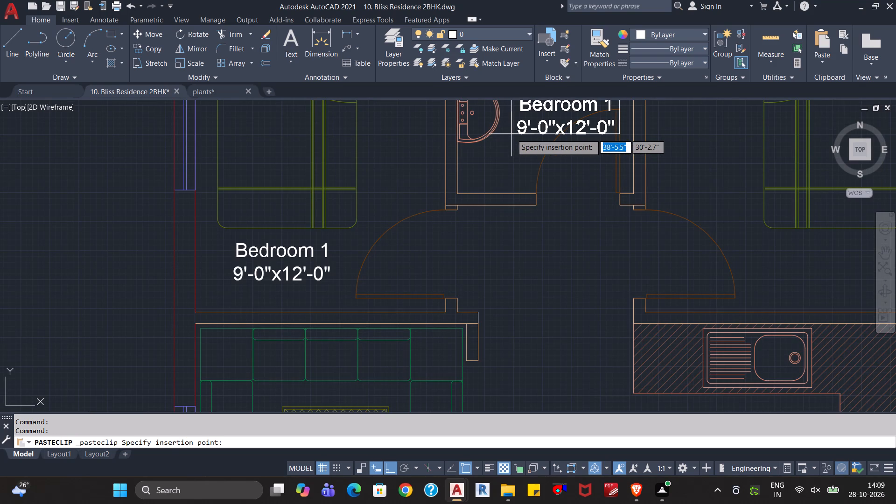
pyautogui.click(508, 135)
# Paste a copy of the two-line label below the bed in the northeast bedroom.
pyautogui.moveTo(674, 183); pyautogui.dragTo(637, 211, button='middle')
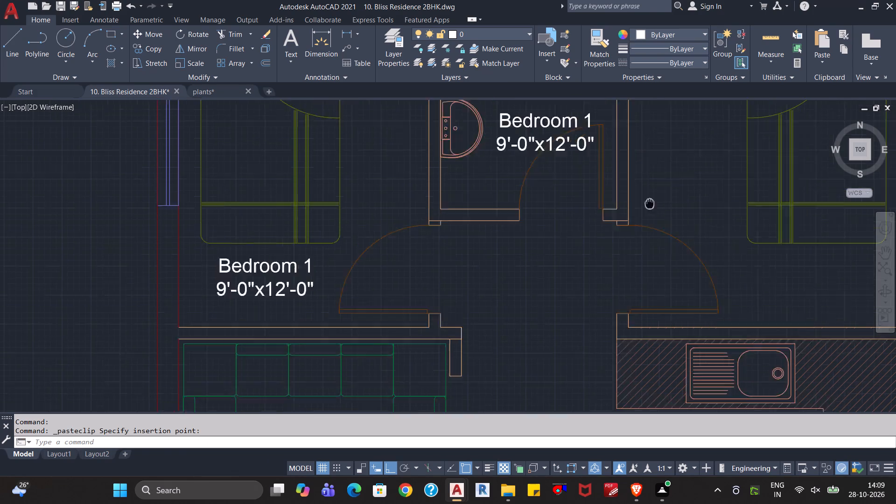
pyautogui.moveTo(637, 211); pyautogui.dragTo(546, 257, button='middle')
pyautogui.hotkey('ctrl', 'v')
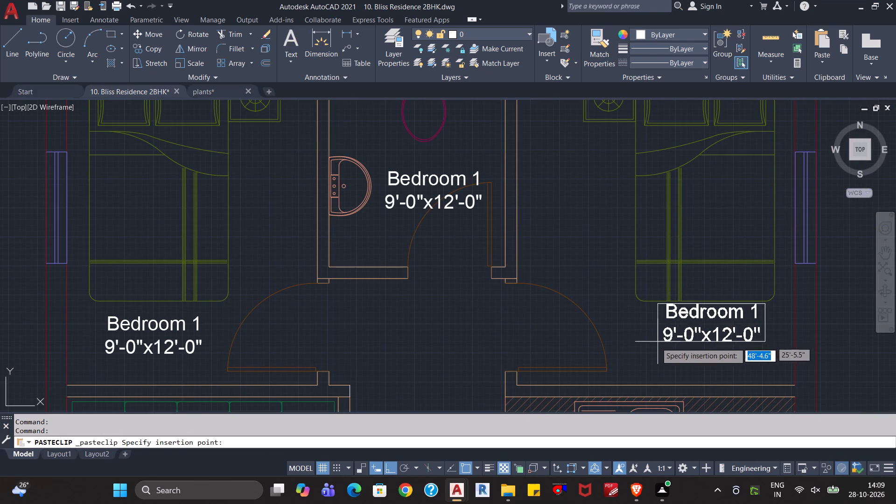
pyautogui.click(650, 347)
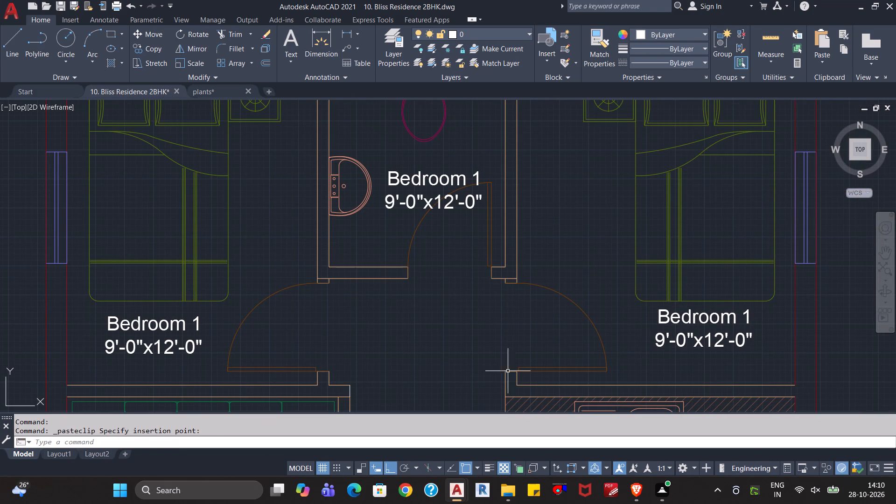
# Paste a copy of the two-line label in the kitchen, in the open floor beside the L-shaped counter.
pyautogui.moveTo(464, 364); pyautogui.dragTo(487, 280, button='middle')
pyautogui.scroll(-1, 504, 297)
pyautogui.moveTo(464, 333); pyautogui.dragTo(470, 257, button='middle')
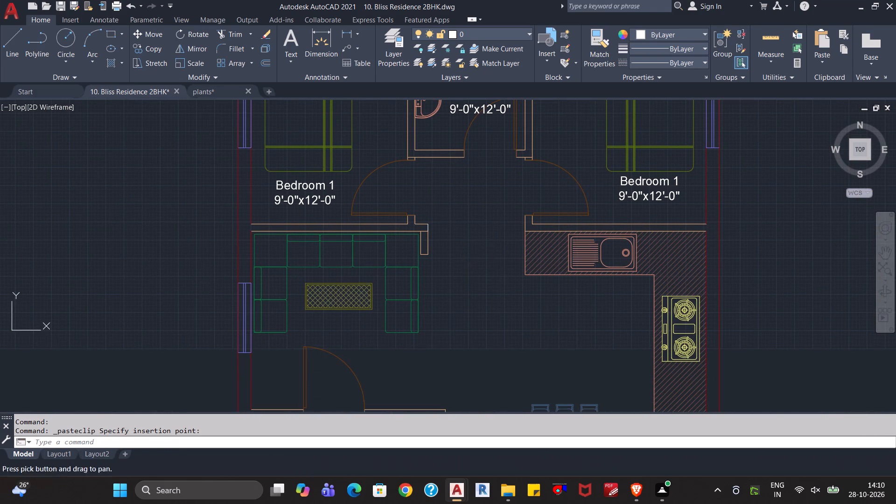
pyautogui.hotkey('ctrl', 'v')
pyautogui.click(552, 334)
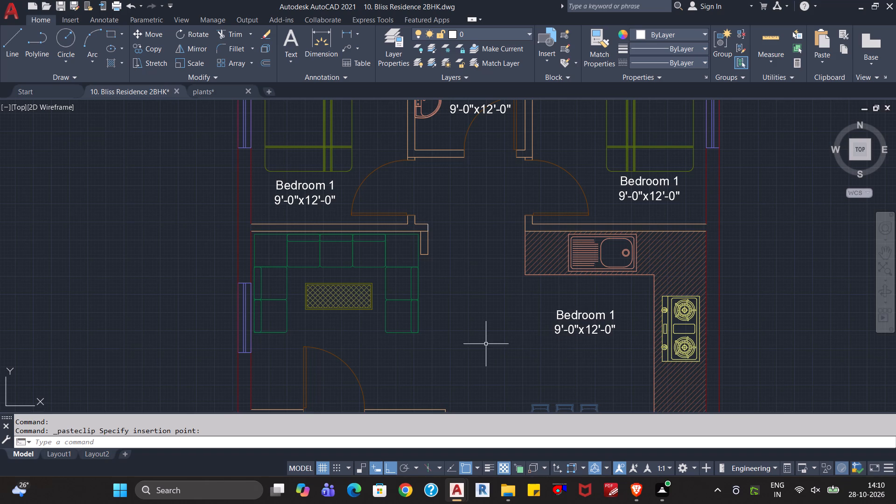
# Paste a copy of the two-line Bedroom 1 label in the living area, just below the hatched centre table.
pyautogui.hotkey('ctrl', 'v')
pyautogui.scroll(2, 313, 336)
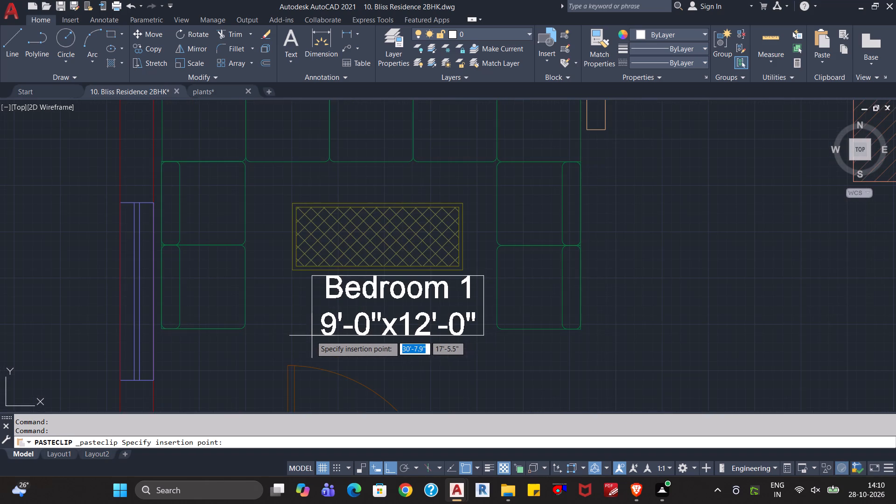
pyautogui.click(287, 344)
# Paste a copy of the two-line Bedroom 1 label onto the dining table.
pyautogui.scroll(-1, 455, 362)
pyautogui.moveTo(626, 360); pyautogui.dragTo(577, 228, button='middle')
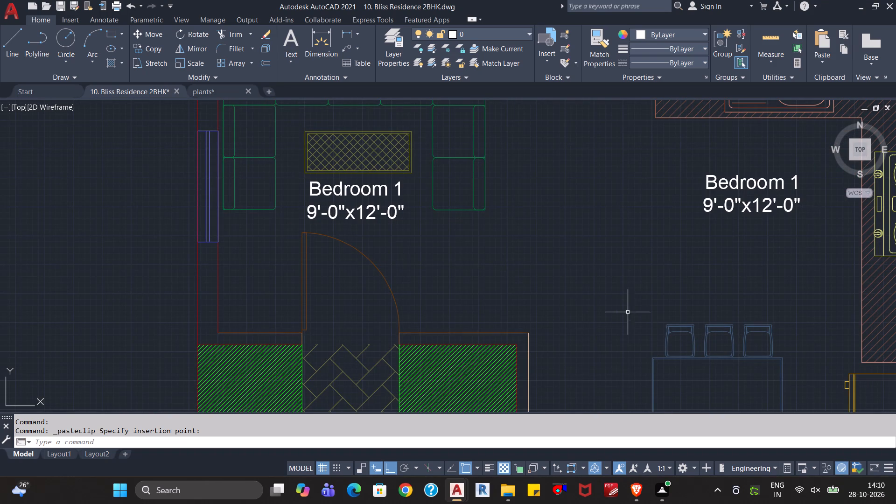
pyautogui.hotkey('ctrl', 'v')
pyautogui.moveTo(634, 329); pyautogui.dragTo(559, 254, button='middle')
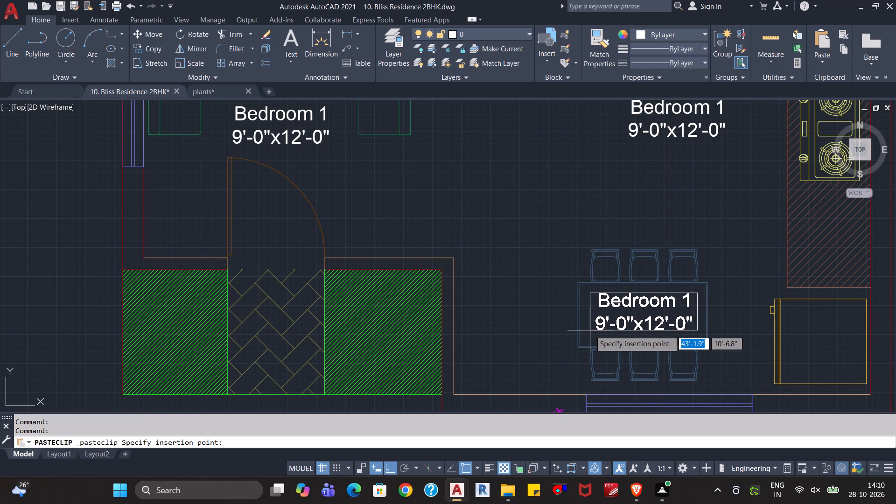
pyautogui.click(590, 330)
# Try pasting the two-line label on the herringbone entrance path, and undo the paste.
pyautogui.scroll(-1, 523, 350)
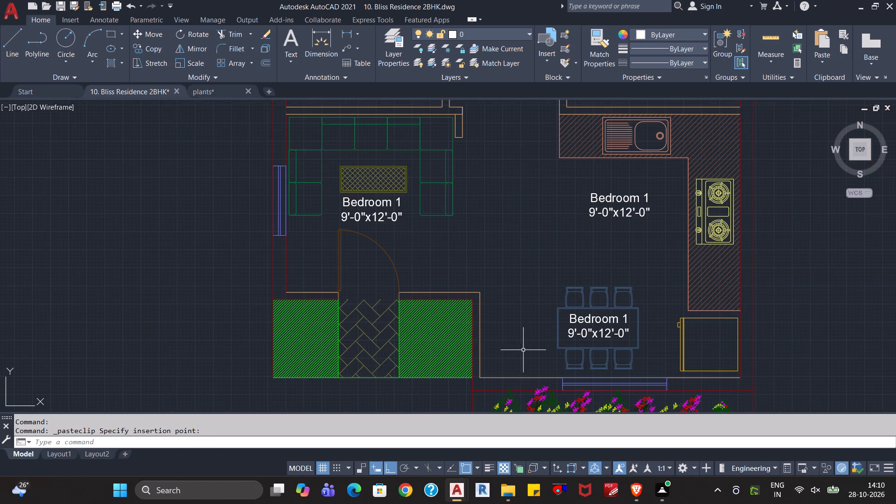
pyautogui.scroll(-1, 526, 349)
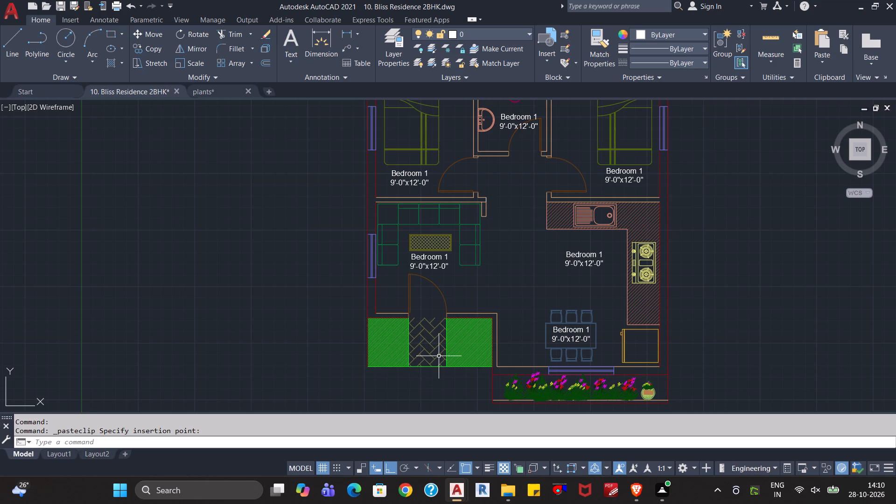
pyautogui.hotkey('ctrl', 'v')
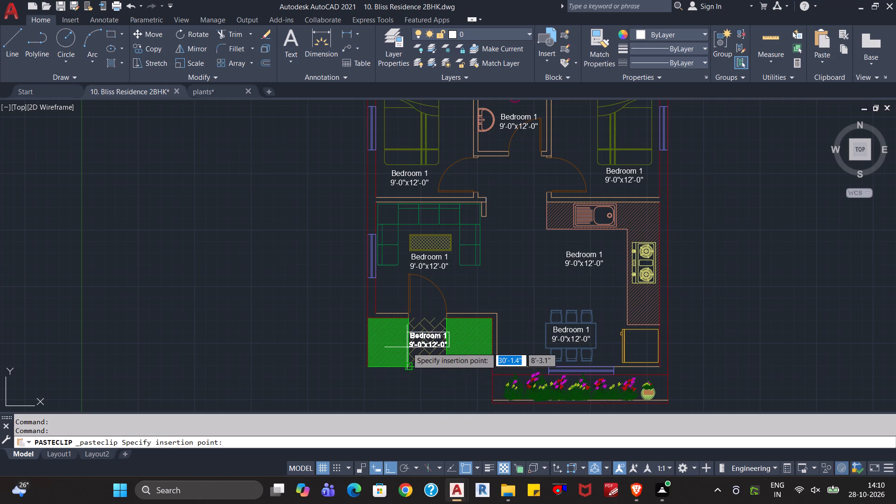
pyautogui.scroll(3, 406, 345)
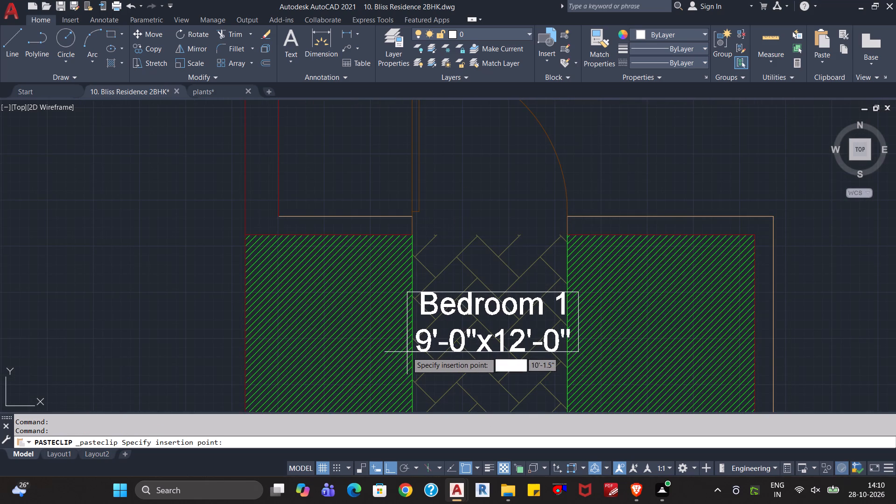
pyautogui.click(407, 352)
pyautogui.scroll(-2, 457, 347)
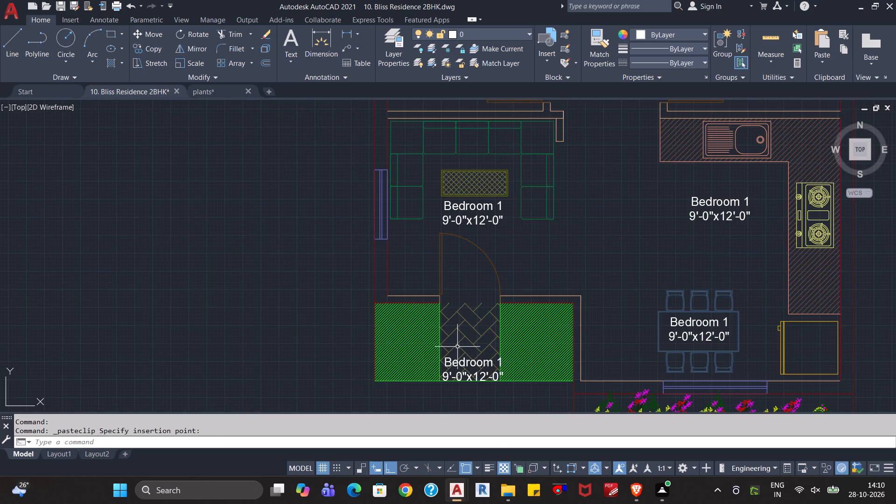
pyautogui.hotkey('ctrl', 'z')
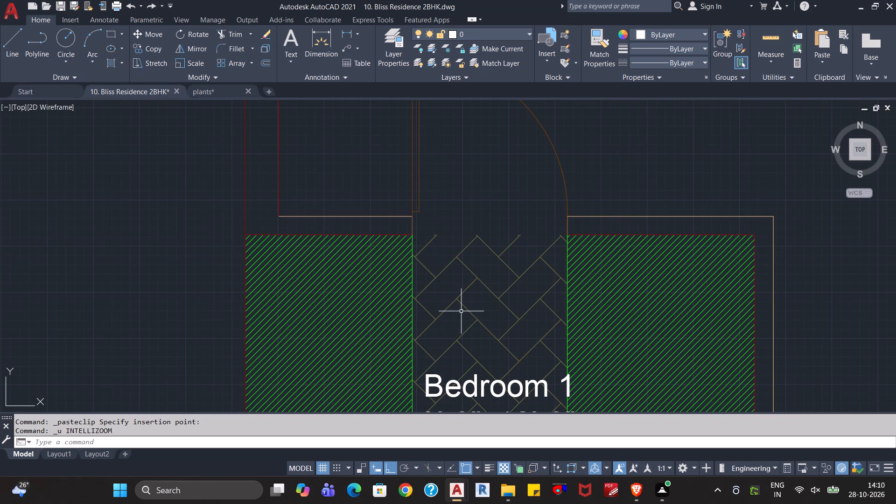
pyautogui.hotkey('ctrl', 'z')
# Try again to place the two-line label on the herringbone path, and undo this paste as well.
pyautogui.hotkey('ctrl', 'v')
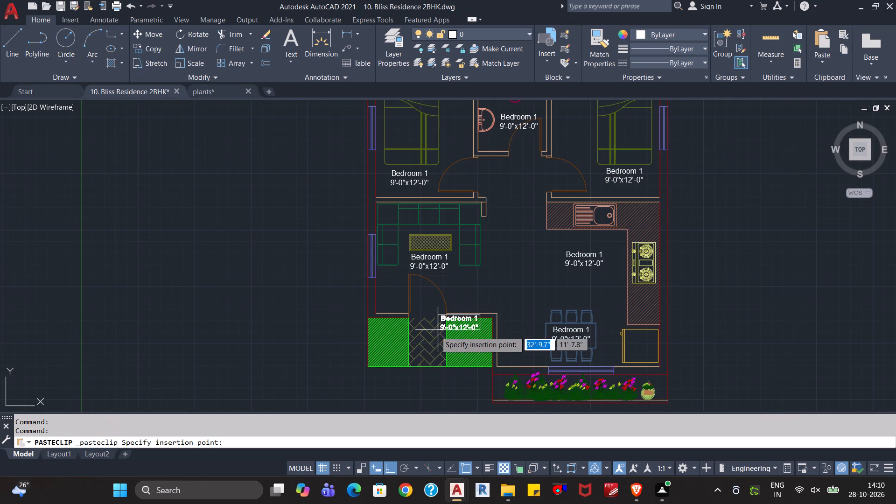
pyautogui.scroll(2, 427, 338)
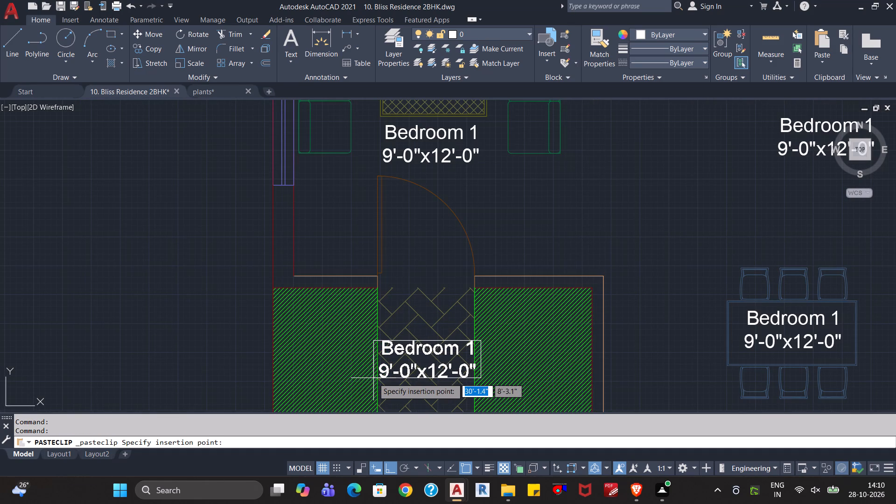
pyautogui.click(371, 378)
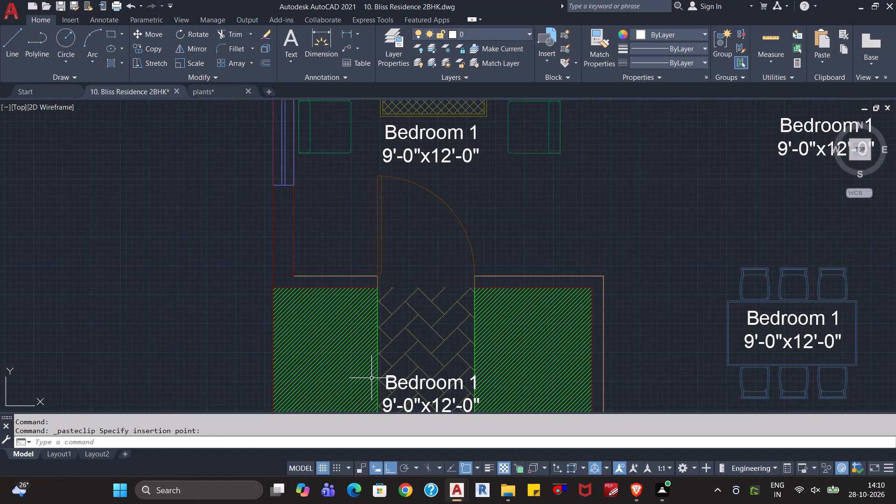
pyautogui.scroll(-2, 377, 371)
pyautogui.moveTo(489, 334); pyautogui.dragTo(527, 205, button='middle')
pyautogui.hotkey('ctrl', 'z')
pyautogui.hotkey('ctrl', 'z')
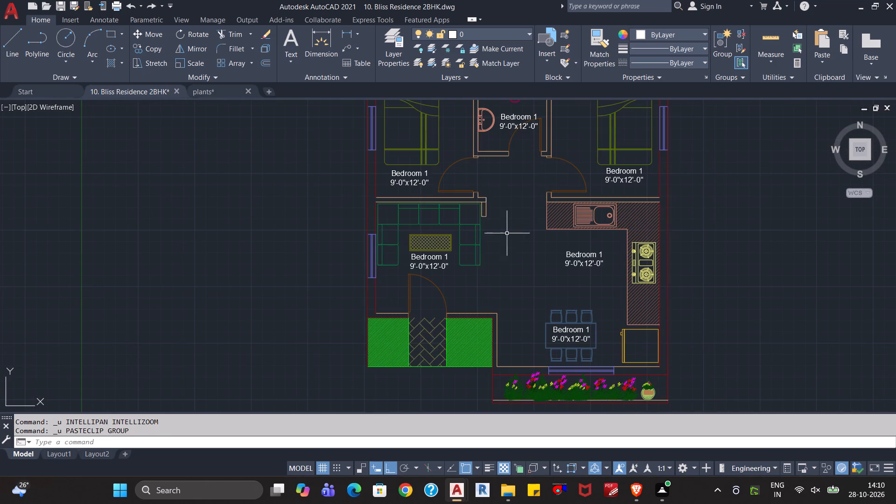
# Paste a copy of the two-line Bedroom 1 label on the upper half of the herringbone path, between the green hatched areas.
pyautogui.scroll(1, 496, 266)
pyautogui.moveTo(505, 300); pyautogui.dragTo(561, 157, button='middle')
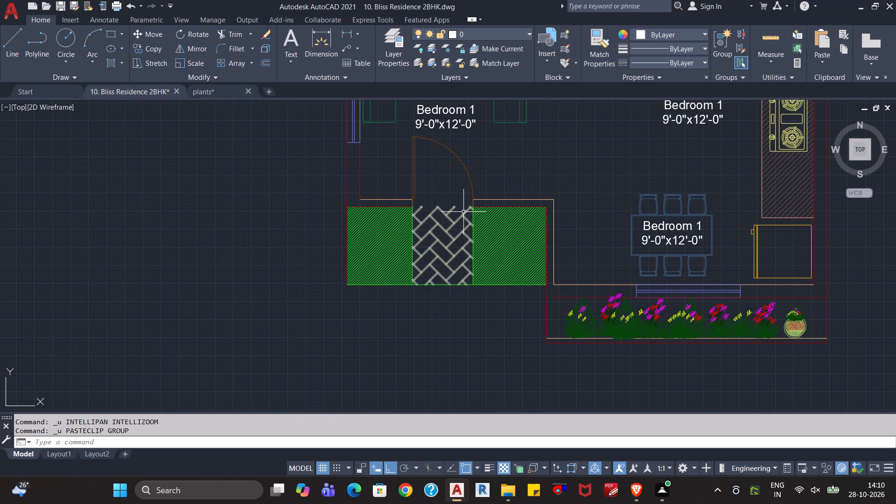
pyautogui.scroll(2, 463, 212)
pyautogui.moveTo(454, 241); pyautogui.dragTo(485, 162, button='middle')
pyautogui.hotkey('ctrl', 'v')
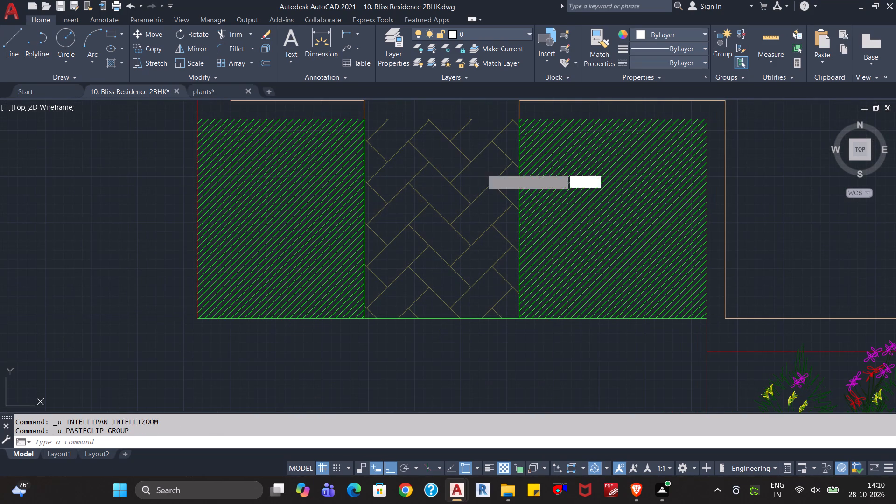
pyautogui.click(357, 223)
# Change the name line of the label on the herringbone path to Verandah.
pyautogui.scroll(-1, 554, 224)
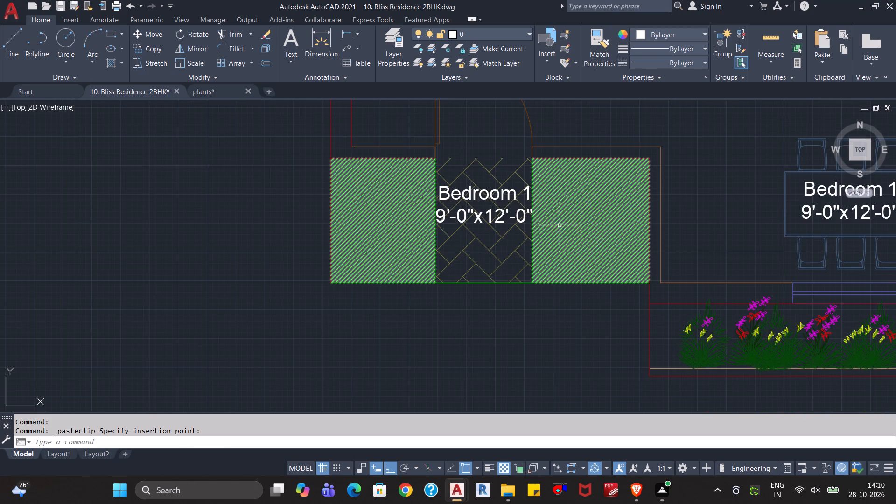
pyautogui.moveTo(541, 339); pyautogui.dragTo(339, 384, button='middle')
pyautogui.scroll(-1, 488, 213)
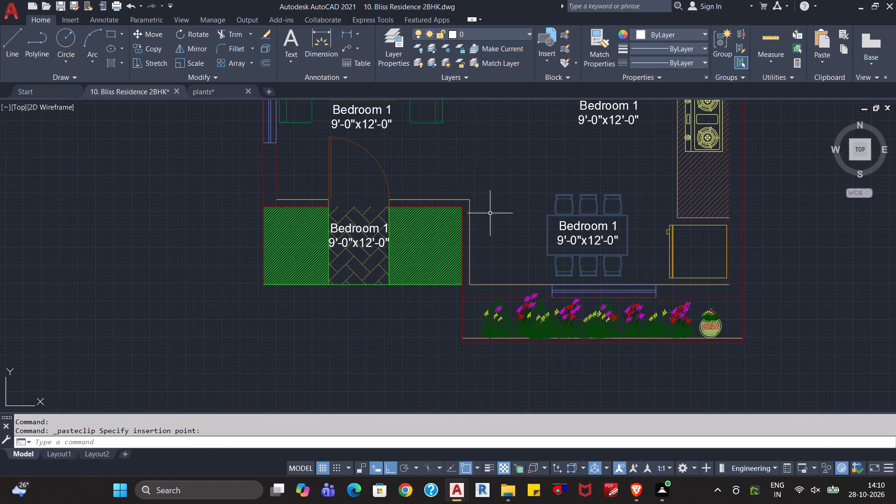
pyautogui.moveTo(509, 196); pyautogui.dragTo(510, 251, button='middle')
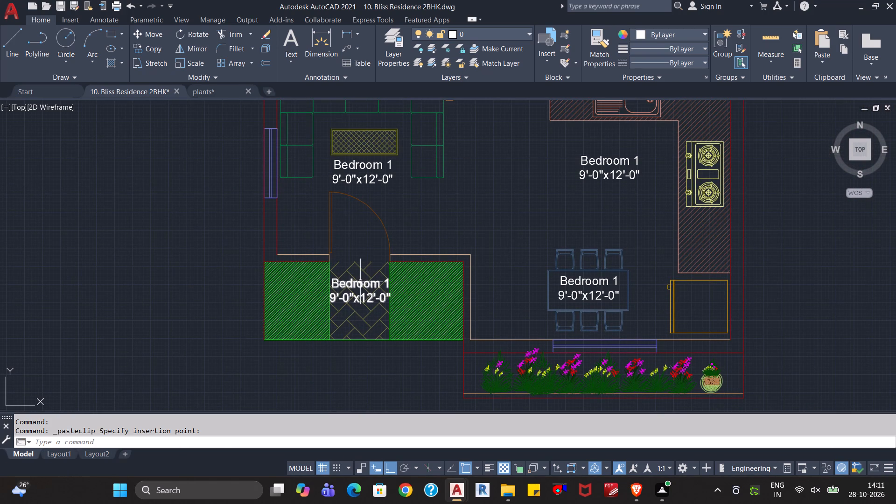
pyautogui.doubleClick(357, 282)
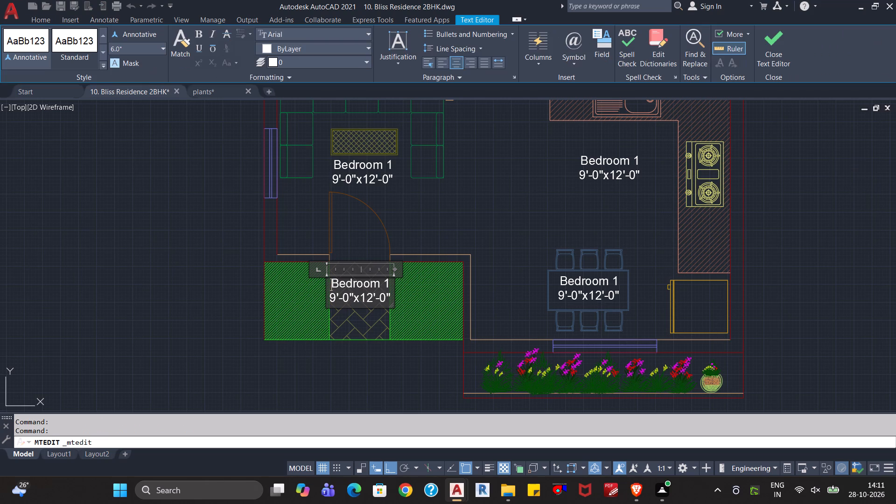
pyautogui.moveTo(391, 284); pyautogui.dragTo(329, 298)
pyautogui.click(333, 293)
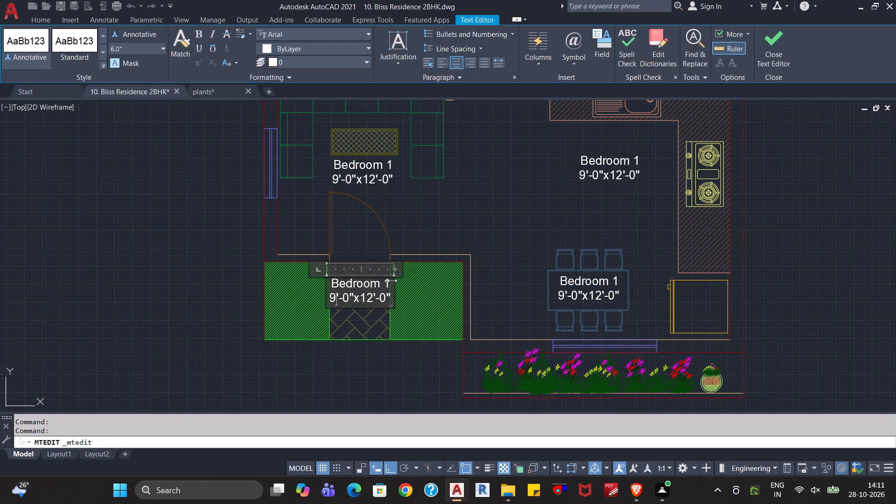
pyautogui.click(392, 280)
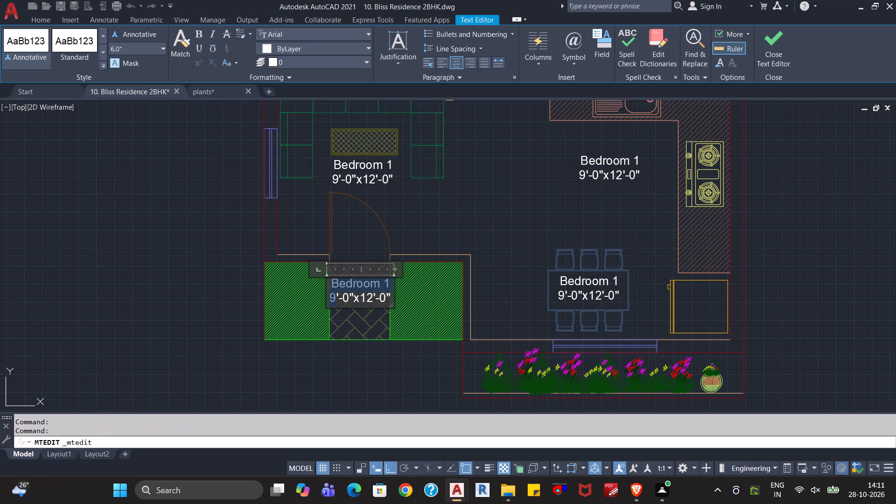
pyautogui.click(334, 296)
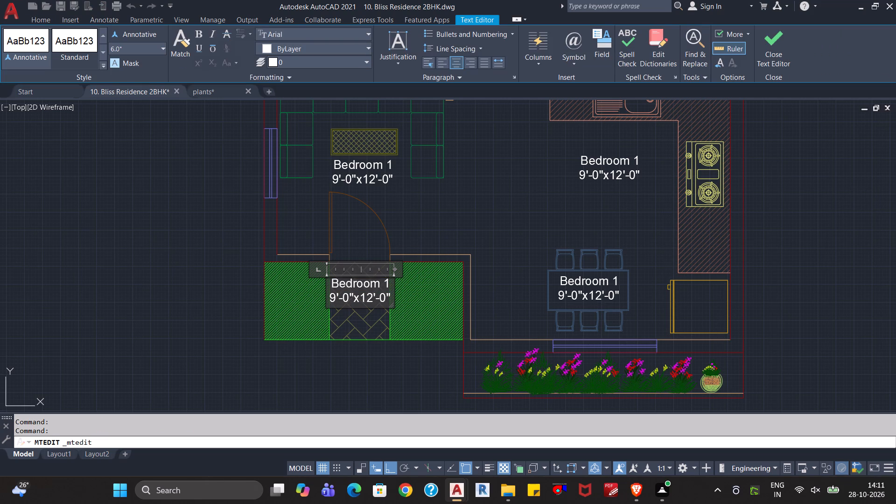
pyautogui.moveTo(391, 286); pyautogui.dragTo(325, 289)
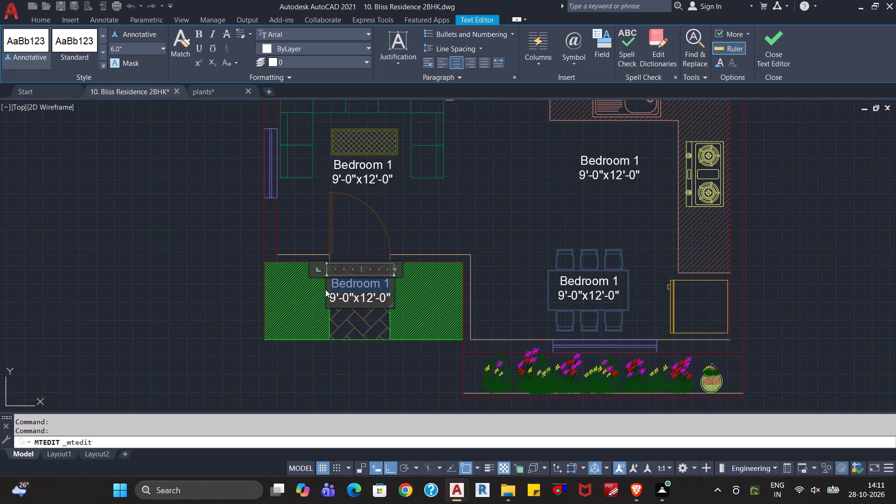
pyautogui.write('Veran')
pyautogui.write('dah')
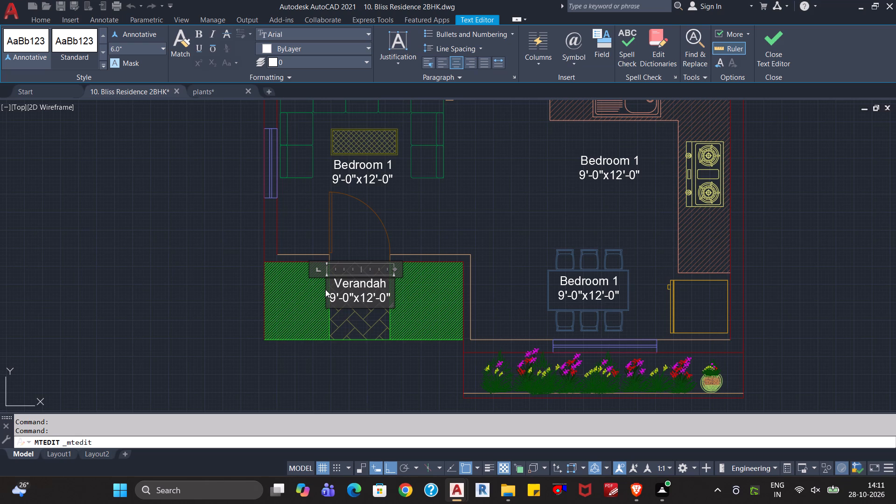
# Set the dimension line of the Verandah label to 11'-6"x4'-6" and finish editing the text.
pyautogui.click(336, 300)
pyautogui.press('BackSpace')
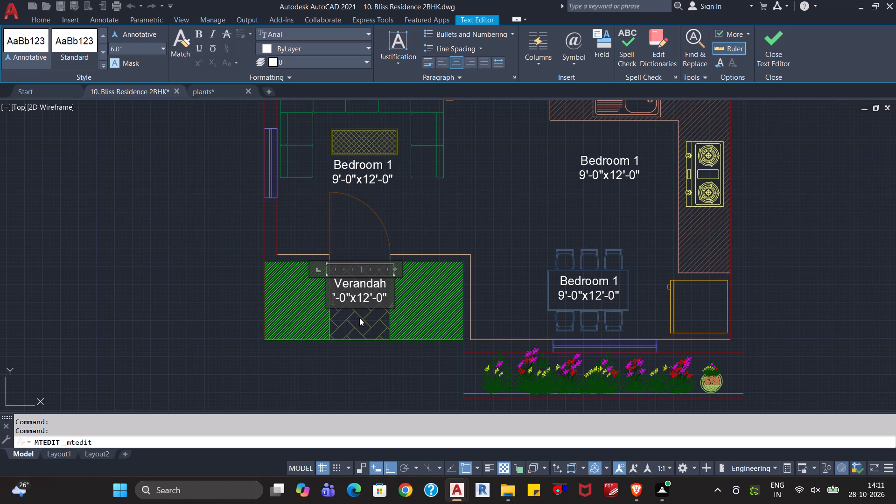
pyautogui.write('11')
pyautogui.press('Right')
pyautogui.press('Right')
pyautogui.press('Right')
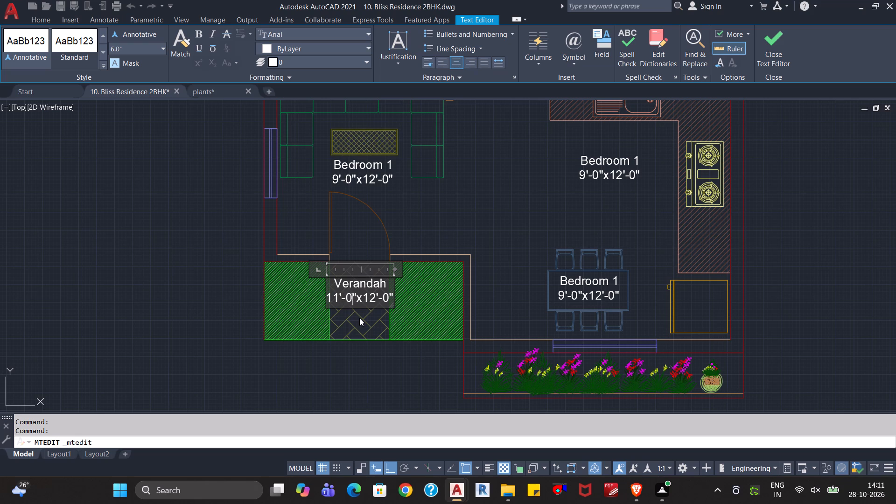
pyautogui.press('BackSpace')
pyautogui.press('6')
pyautogui.press('Right')
pyautogui.press('Right')
pyautogui.press('Right')
pyautogui.press('Right')
pyautogui.press('BackSpace')
pyautogui.press('BackSpace')
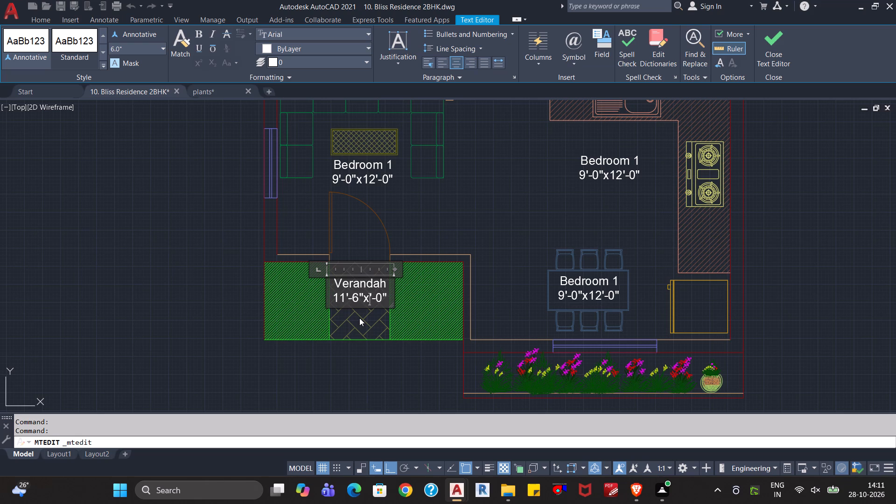
pyautogui.press('4')
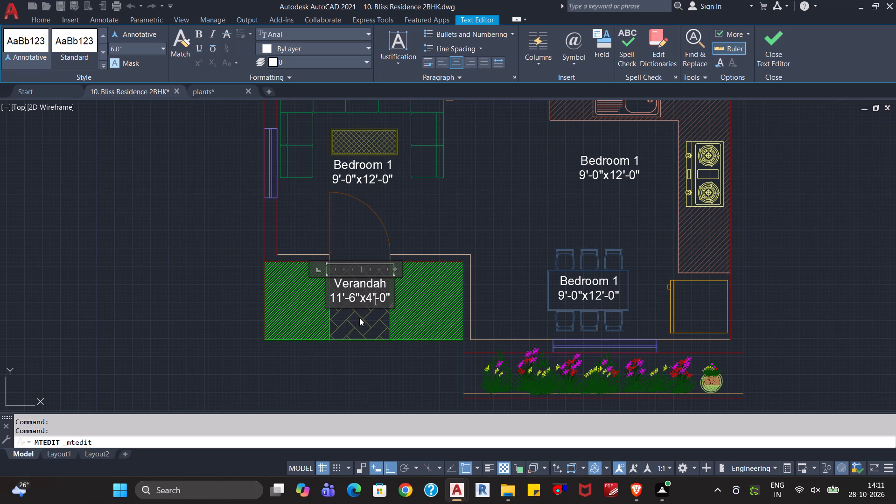
pyautogui.press('Right')
pyautogui.press('Right')
pyautogui.press('Right')
pyautogui.press('BackSpace')
pyautogui.press('6')
pyautogui.click(359, 347)
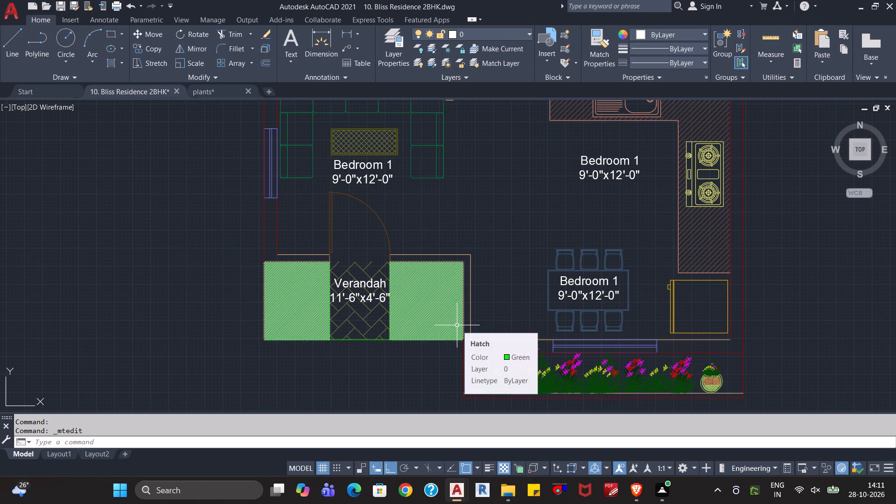
# Replace both lines of the Bedroom 1 label on the dining table with the single word Dining.
pyautogui.doubleClick(592, 282)
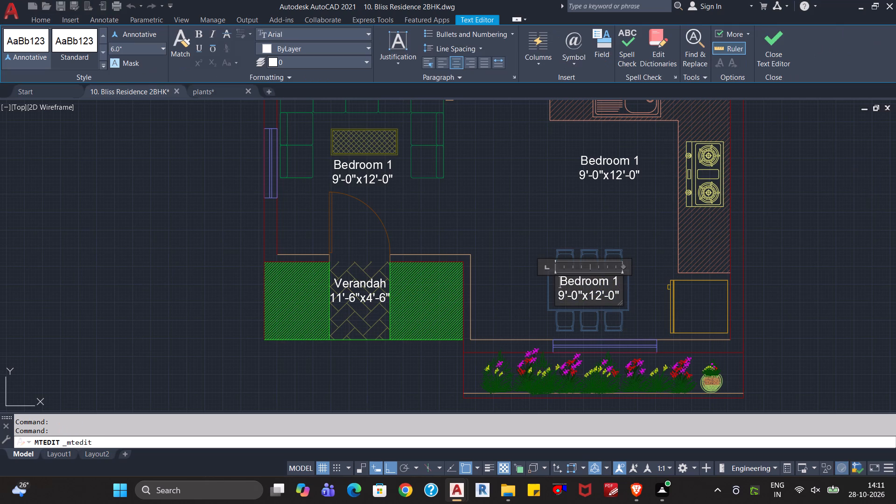
pyautogui.moveTo(620, 282); pyautogui.dragTo(555, 280)
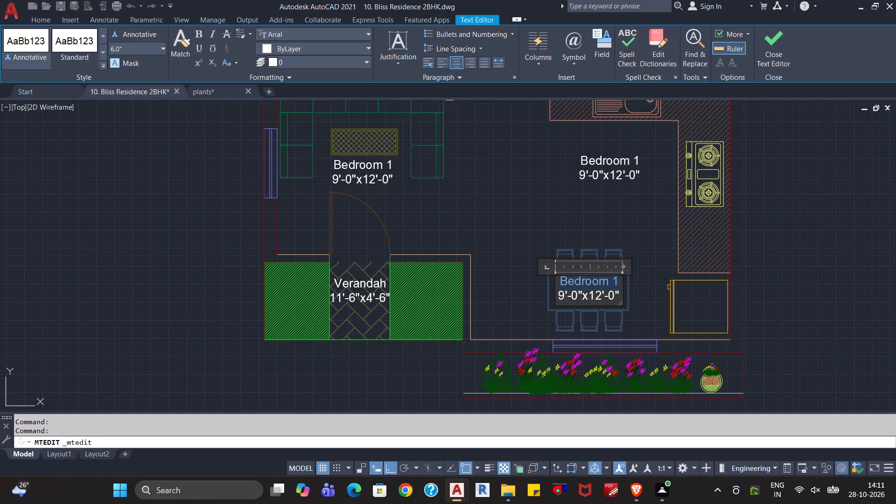
pyautogui.hotkey('ctrl', 'a')
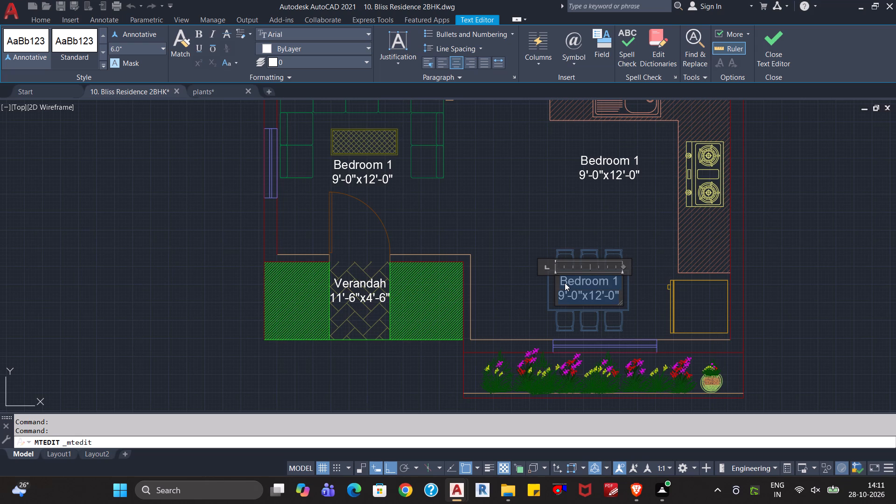
pyautogui.write('Dining')
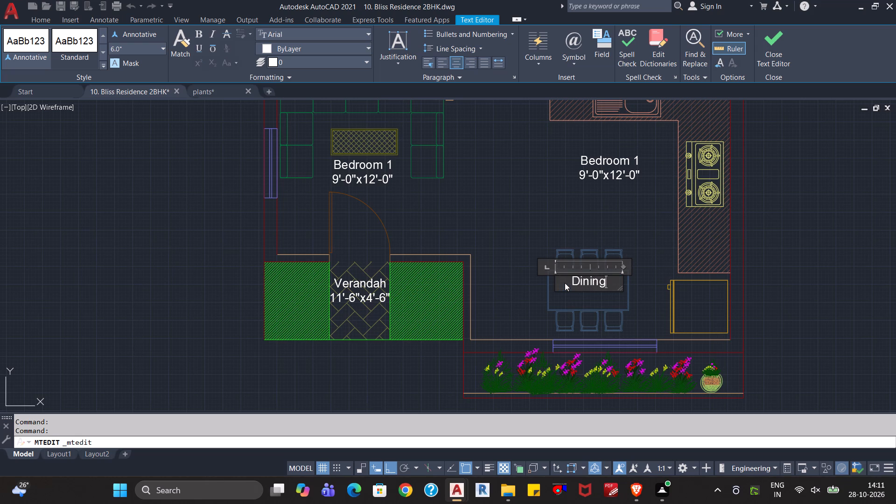
pyautogui.click(520, 299)
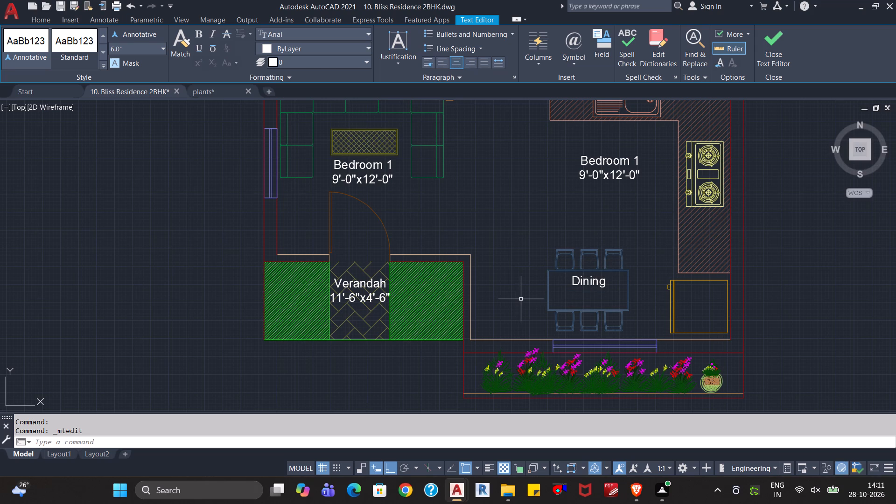
# Cut the Dining label and paste it back centred on the dining table between the two rows of chairs.
pyautogui.scroll(-1, 590, 232)
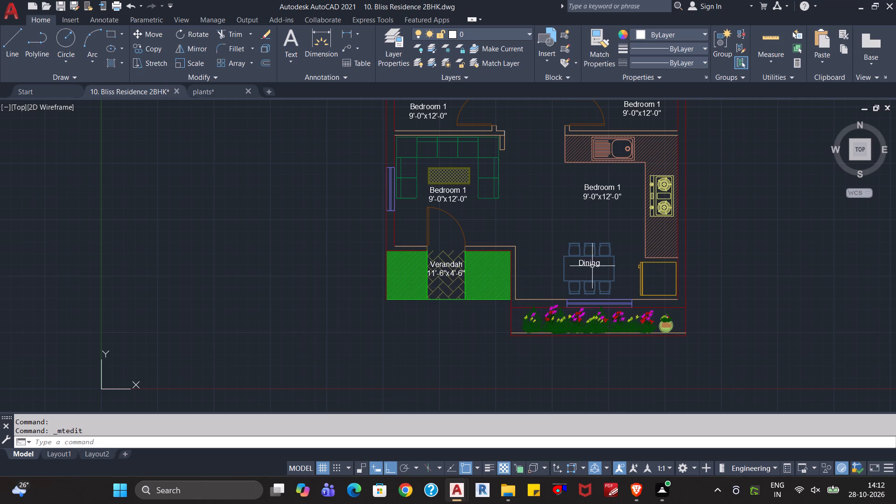
pyautogui.click(592, 264)
pyautogui.hotkey('ctrl', 'x')
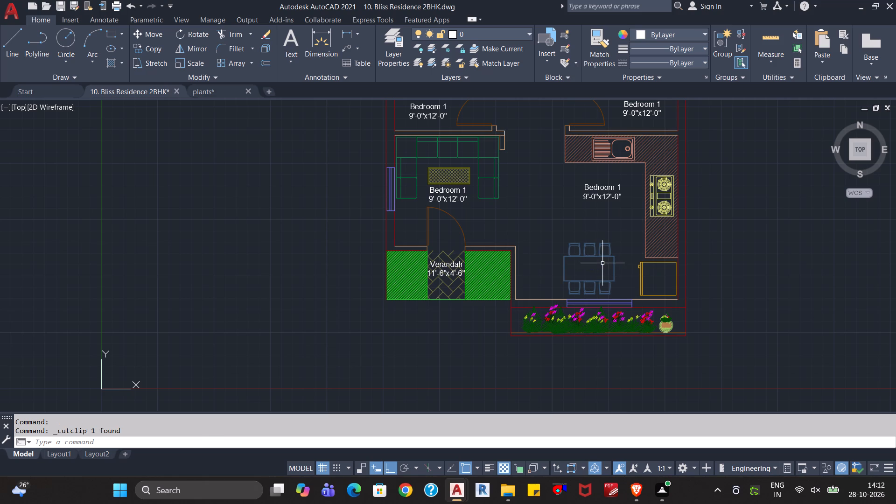
pyautogui.hotkey('ctrl', 'v')
pyautogui.scroll(2, 569, 275)
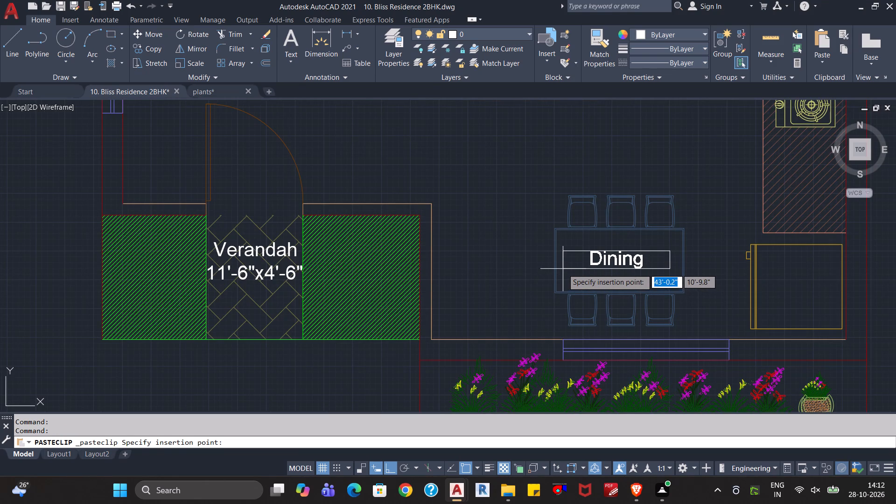
pyautogui.click(563, 269)
pyautogui.press('Escape')
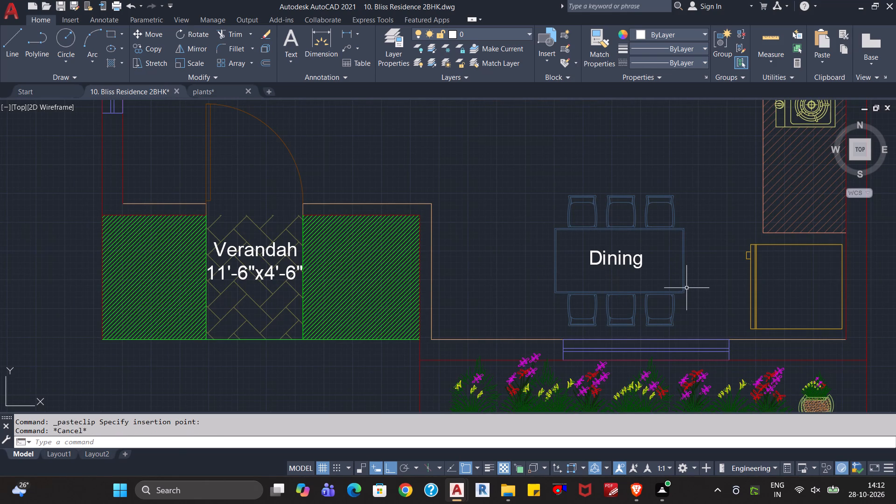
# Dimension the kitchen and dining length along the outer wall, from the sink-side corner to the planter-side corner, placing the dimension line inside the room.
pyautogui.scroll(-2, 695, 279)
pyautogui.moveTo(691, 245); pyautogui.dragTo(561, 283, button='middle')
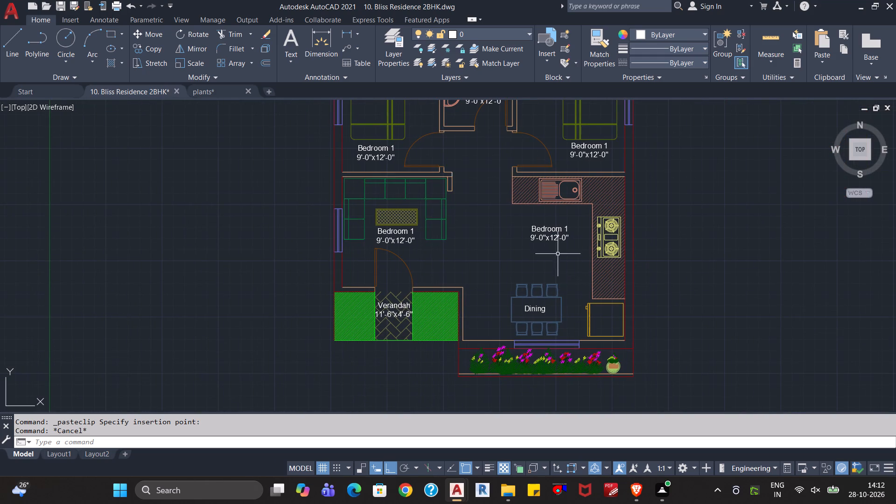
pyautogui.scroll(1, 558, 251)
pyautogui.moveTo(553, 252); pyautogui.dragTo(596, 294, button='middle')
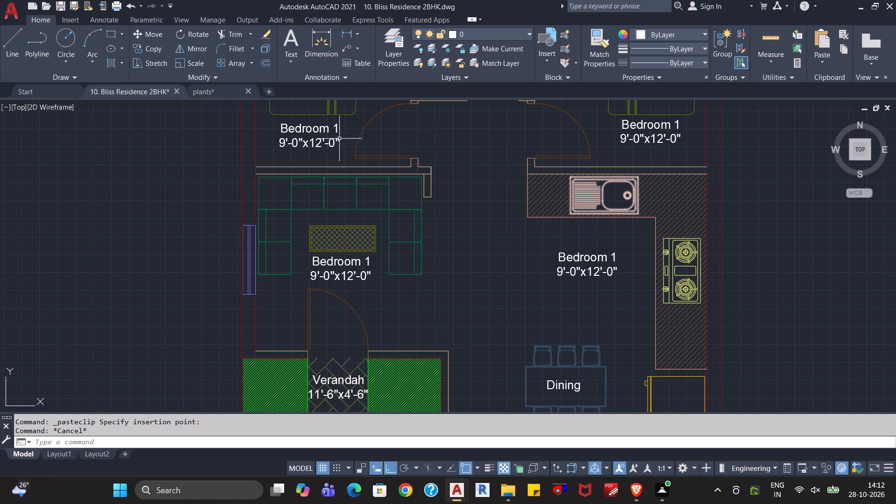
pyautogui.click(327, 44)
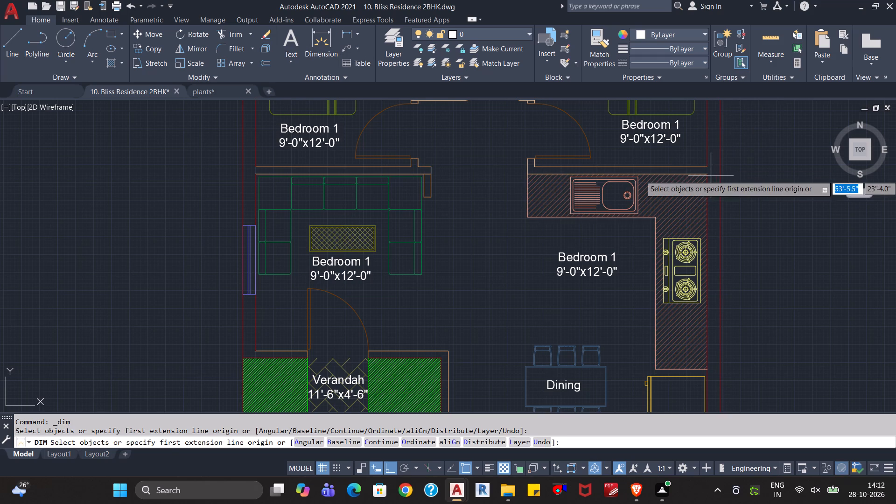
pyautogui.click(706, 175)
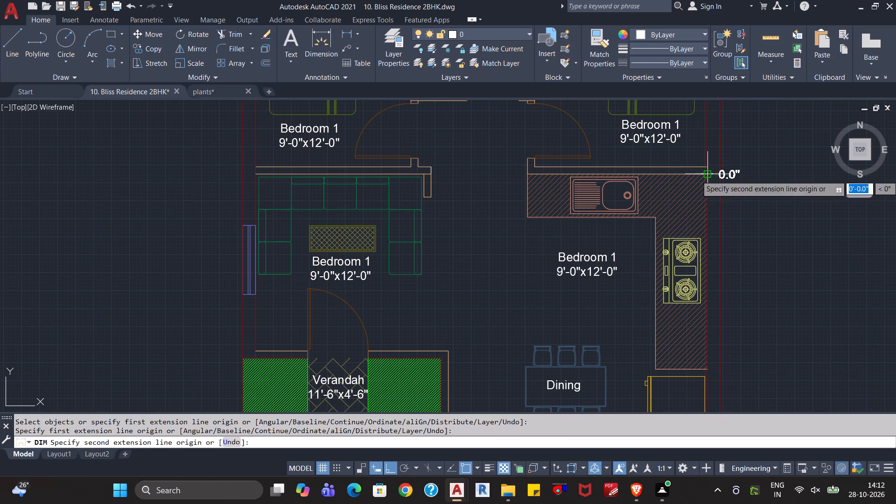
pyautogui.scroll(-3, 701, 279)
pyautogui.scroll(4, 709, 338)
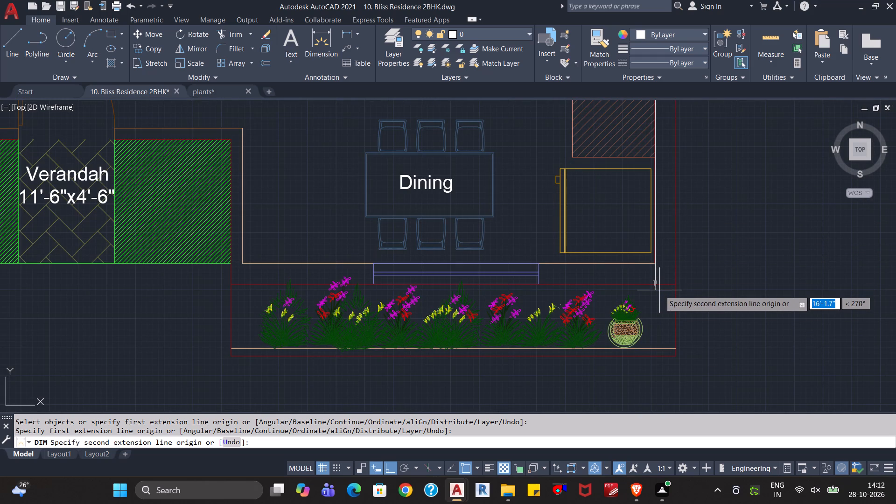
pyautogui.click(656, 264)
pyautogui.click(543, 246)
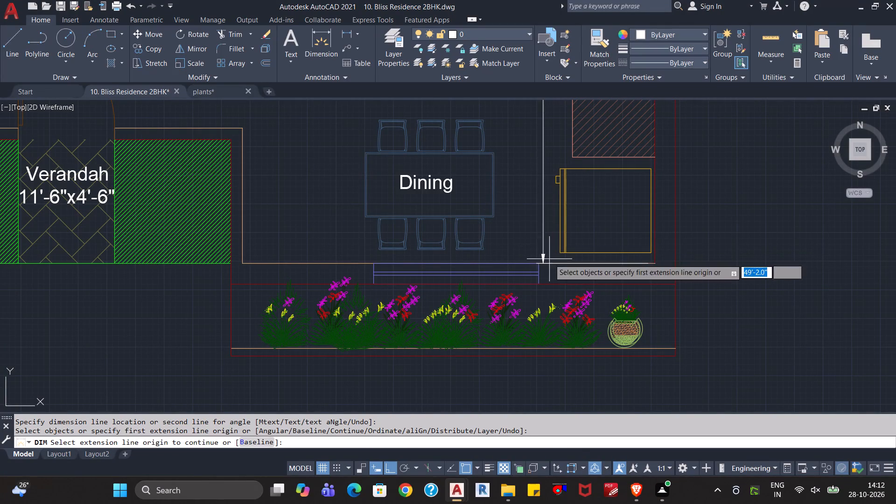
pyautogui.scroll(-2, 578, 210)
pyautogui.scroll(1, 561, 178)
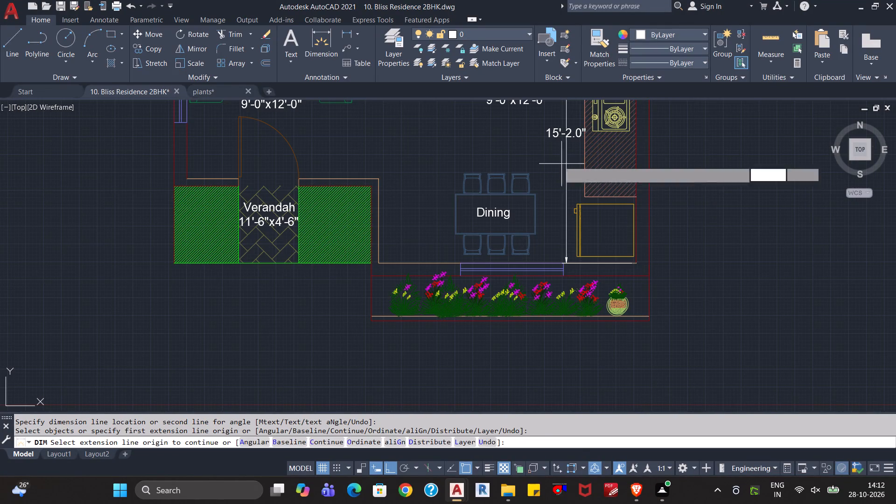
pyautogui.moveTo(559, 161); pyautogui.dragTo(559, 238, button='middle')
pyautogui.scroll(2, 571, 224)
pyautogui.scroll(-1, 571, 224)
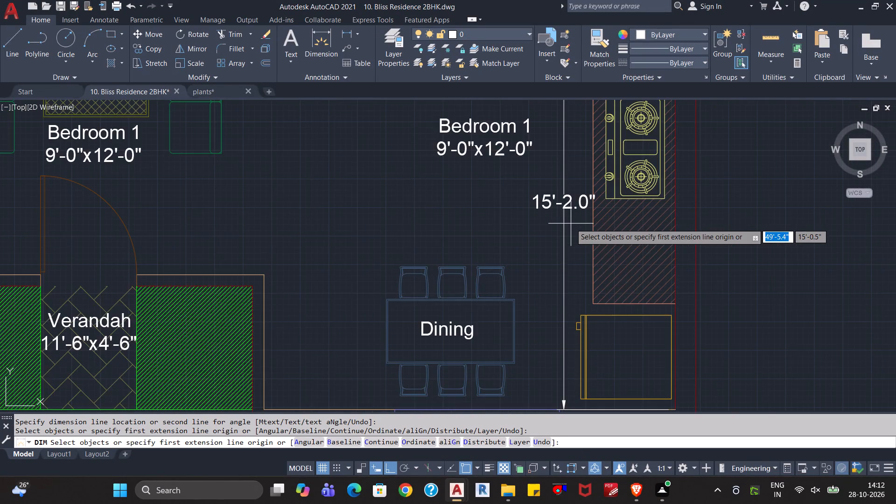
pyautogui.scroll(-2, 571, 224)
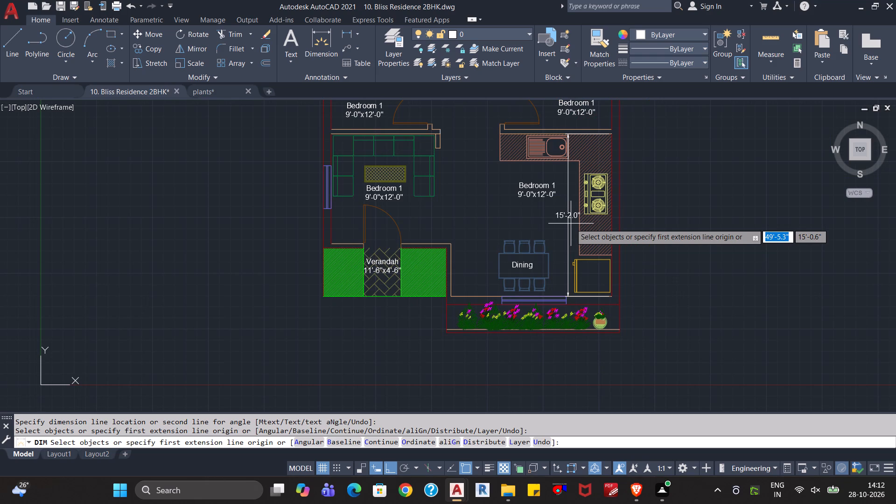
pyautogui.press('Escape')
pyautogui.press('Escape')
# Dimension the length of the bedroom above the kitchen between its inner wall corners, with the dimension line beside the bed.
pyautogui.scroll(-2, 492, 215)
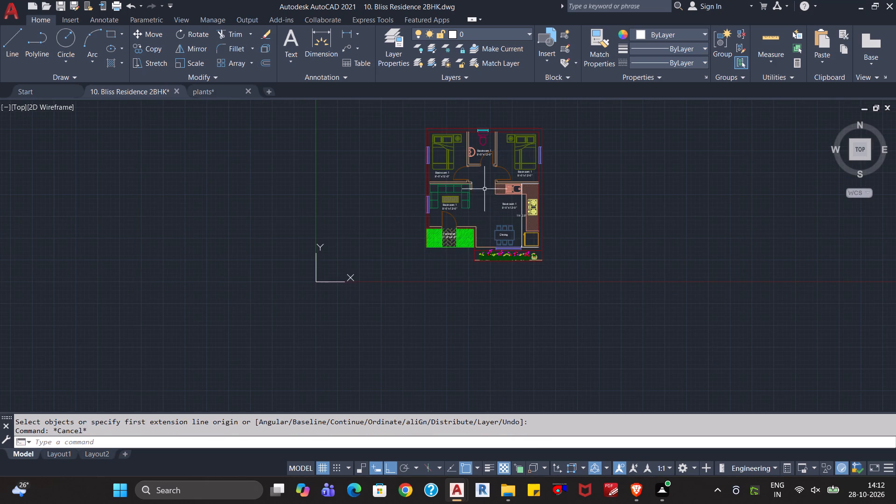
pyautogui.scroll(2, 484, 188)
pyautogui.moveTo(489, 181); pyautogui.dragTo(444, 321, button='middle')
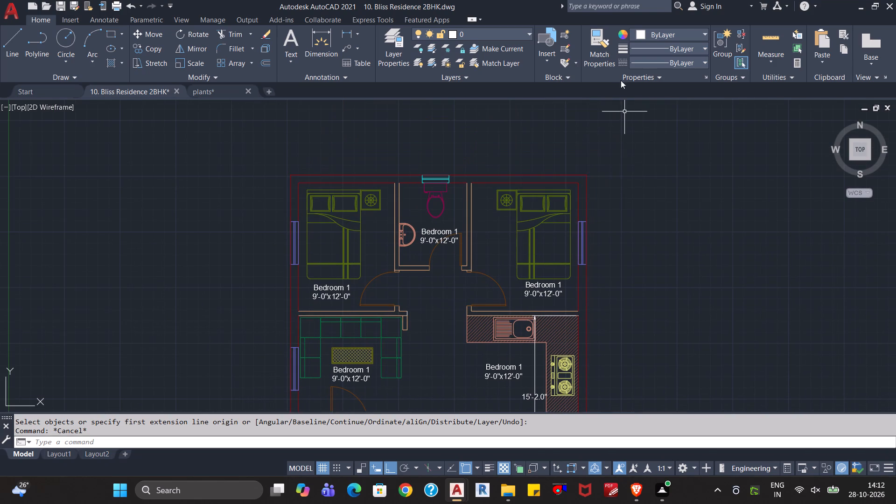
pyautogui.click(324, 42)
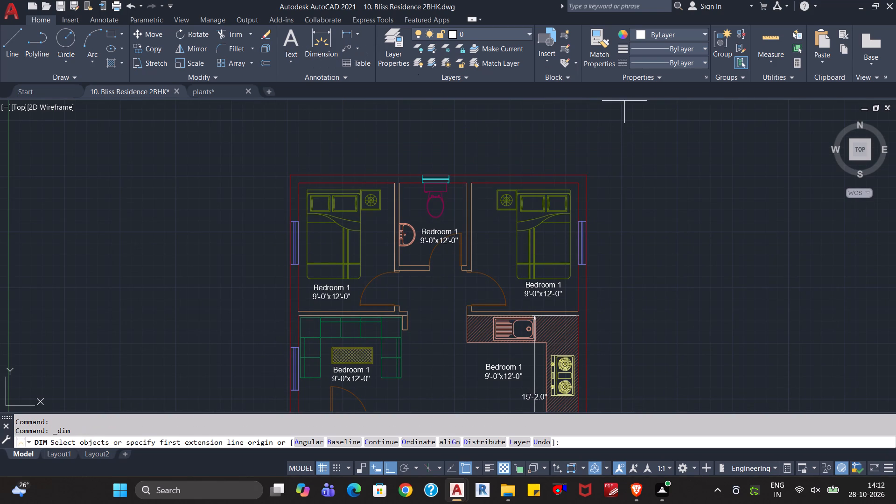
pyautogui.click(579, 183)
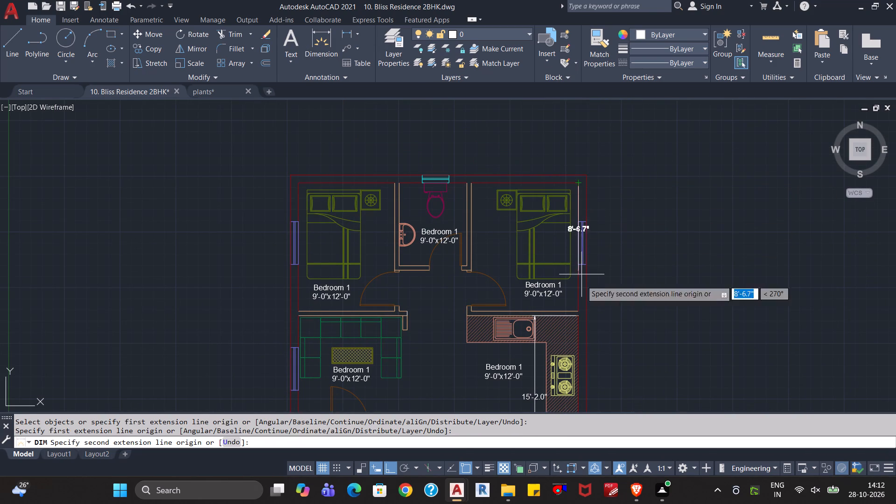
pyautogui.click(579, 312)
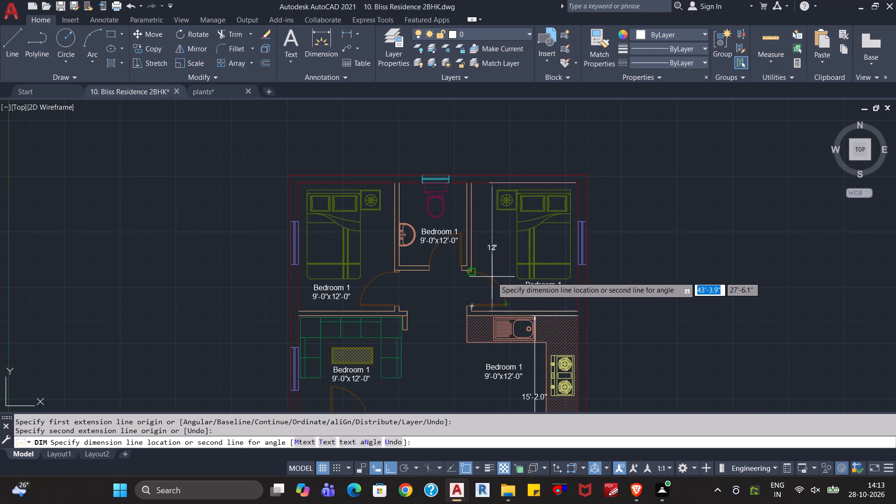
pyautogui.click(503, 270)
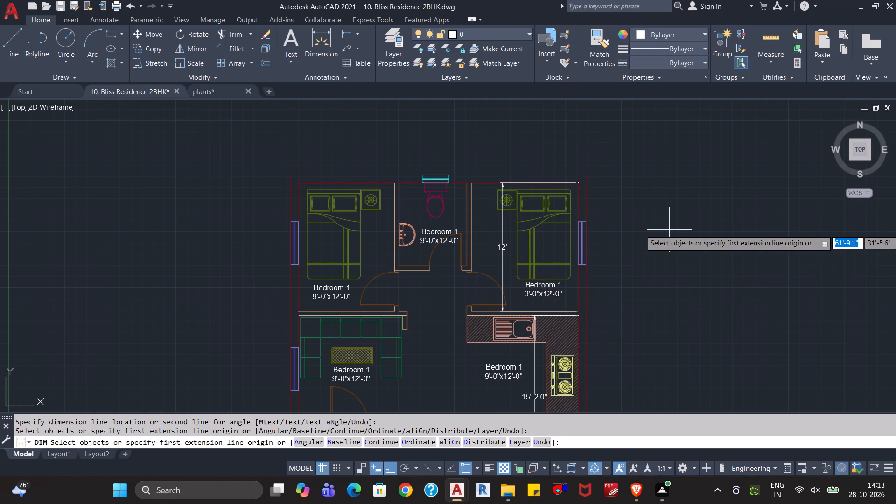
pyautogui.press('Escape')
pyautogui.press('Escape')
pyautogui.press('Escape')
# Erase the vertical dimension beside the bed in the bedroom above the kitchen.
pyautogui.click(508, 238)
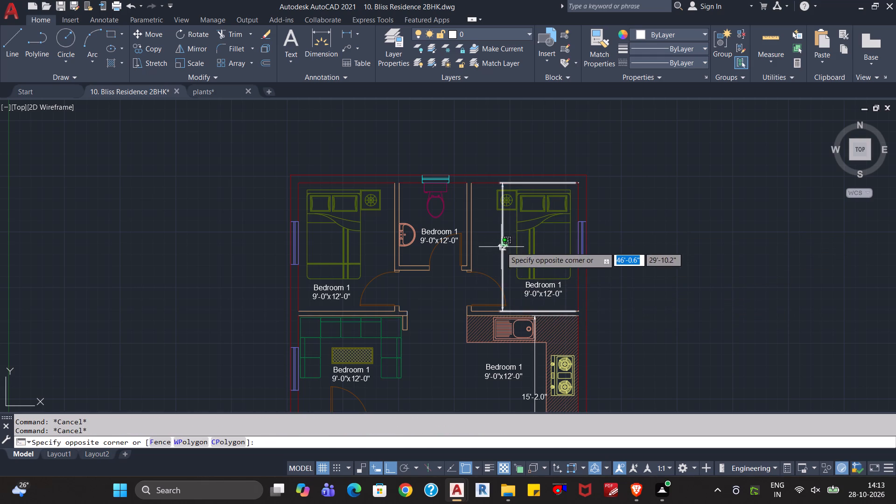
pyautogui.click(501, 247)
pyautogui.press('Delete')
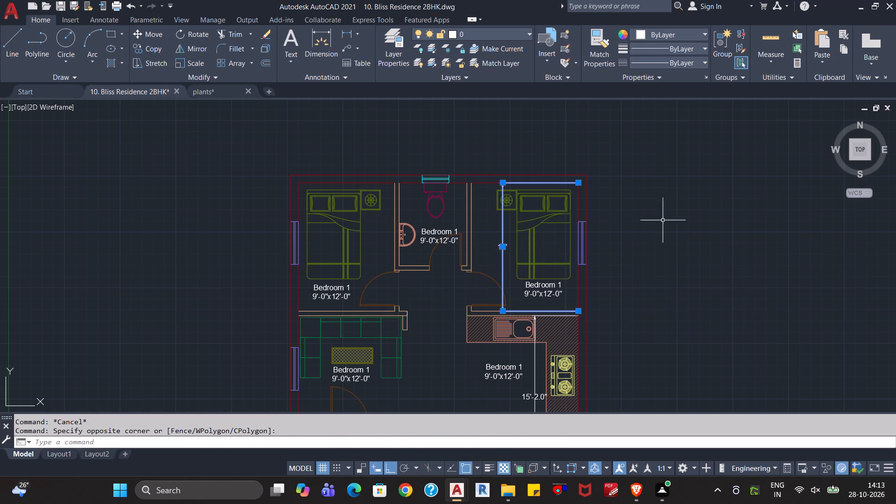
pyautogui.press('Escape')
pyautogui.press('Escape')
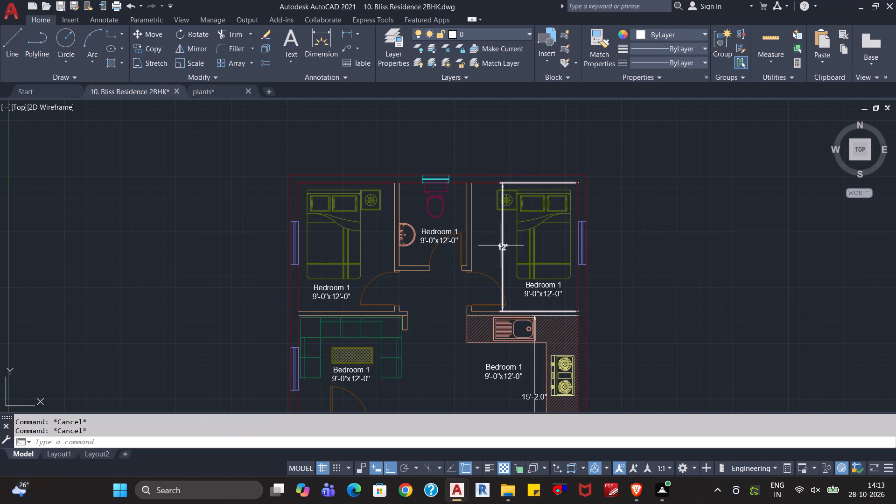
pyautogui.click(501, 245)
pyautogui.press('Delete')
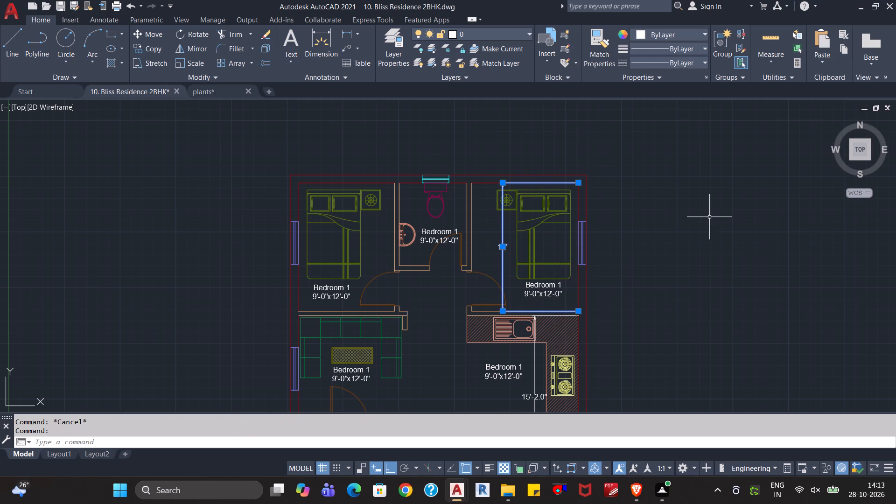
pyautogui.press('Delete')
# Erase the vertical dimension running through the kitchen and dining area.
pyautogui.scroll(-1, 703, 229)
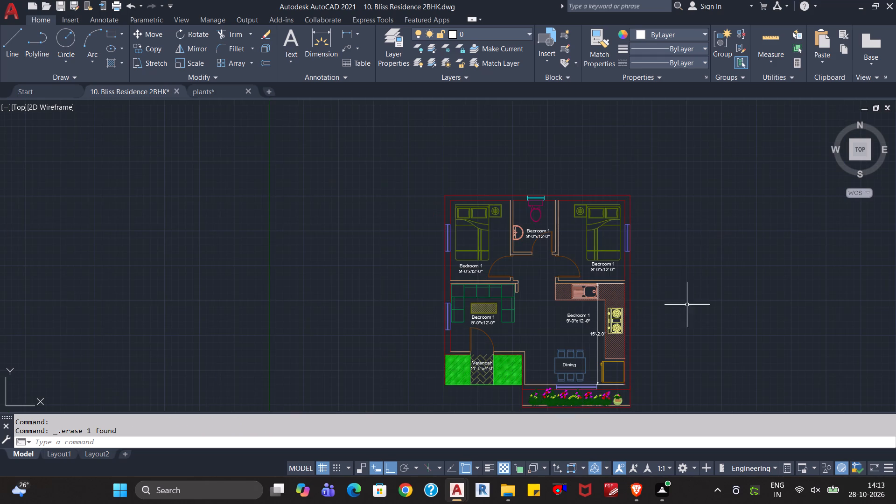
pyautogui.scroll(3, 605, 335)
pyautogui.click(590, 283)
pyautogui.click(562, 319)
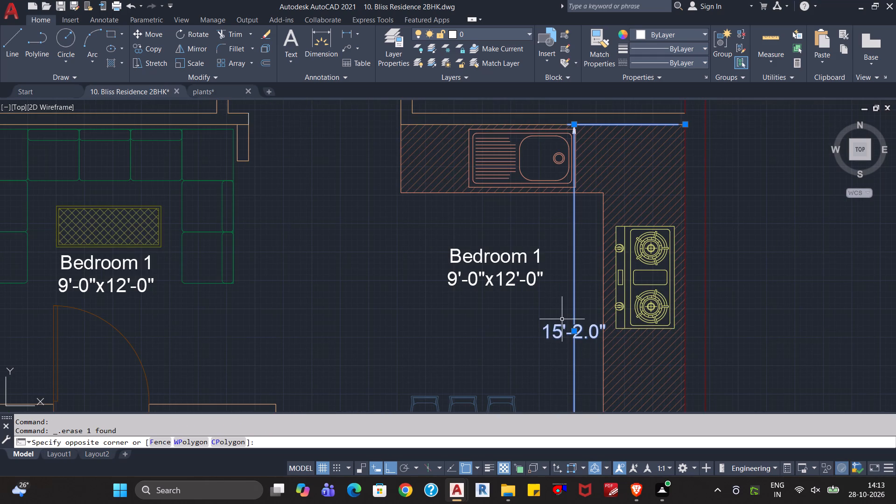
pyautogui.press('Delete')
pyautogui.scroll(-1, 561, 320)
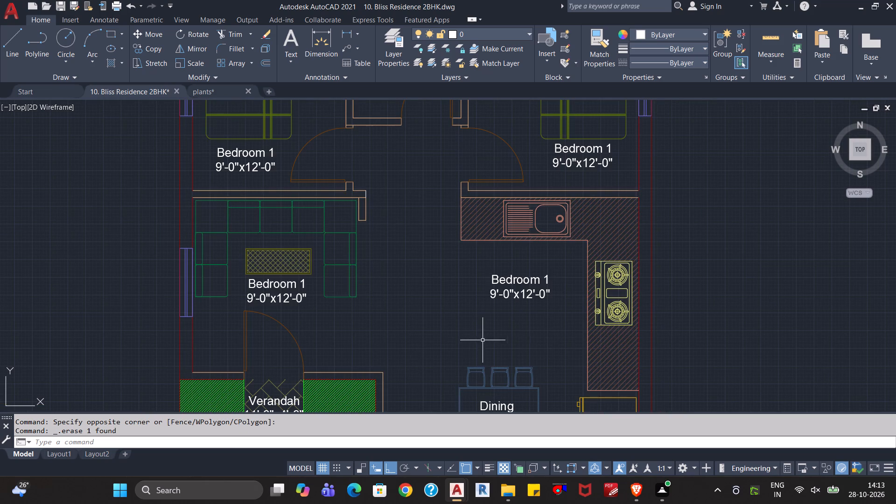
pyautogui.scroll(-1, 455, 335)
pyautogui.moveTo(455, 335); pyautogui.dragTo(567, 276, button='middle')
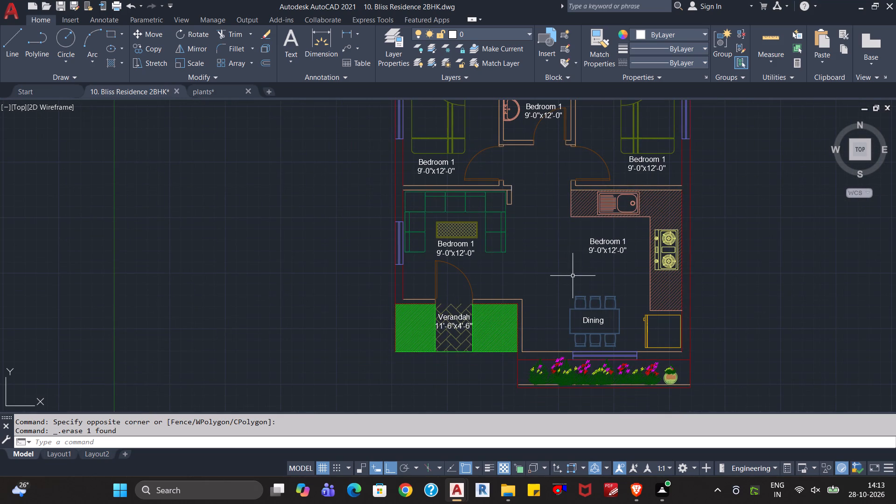
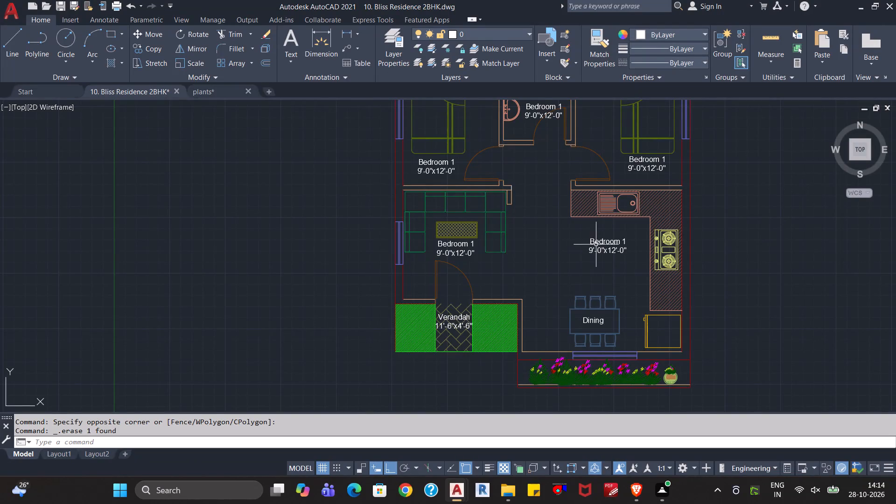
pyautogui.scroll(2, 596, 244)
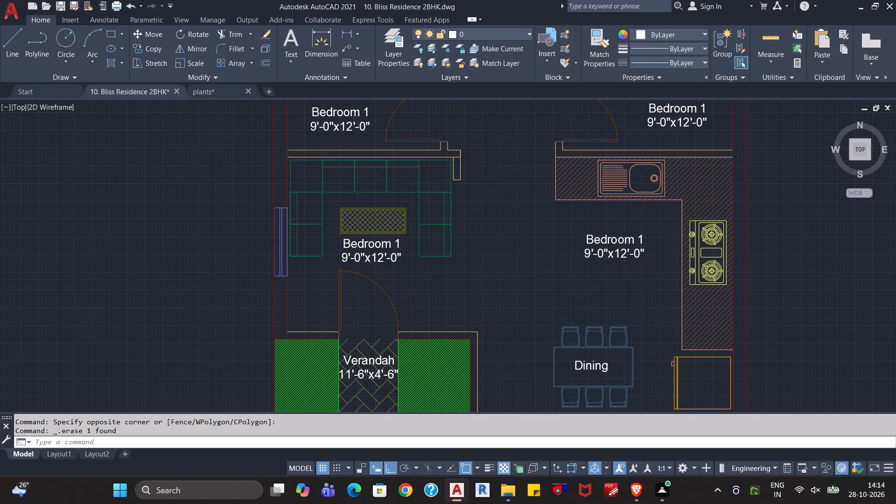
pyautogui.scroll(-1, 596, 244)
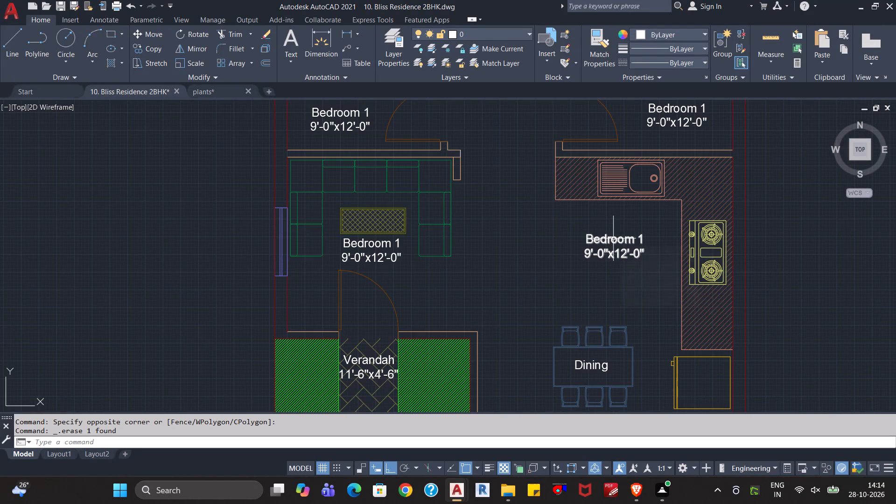
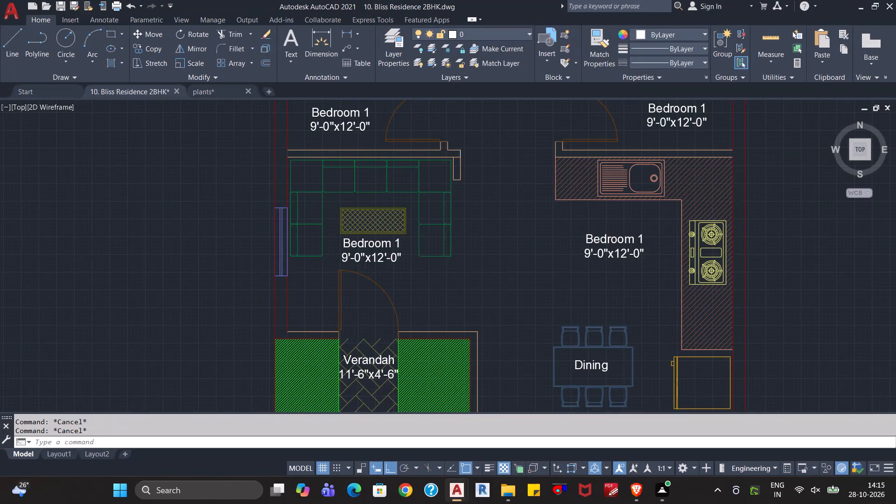
# Add a 6" high multiline text label "F" inside the refrigerator outline beside the dining table.
pyautogui.moveTo(649, 309); pyautogui.dragTo(512, 225, button='middle')
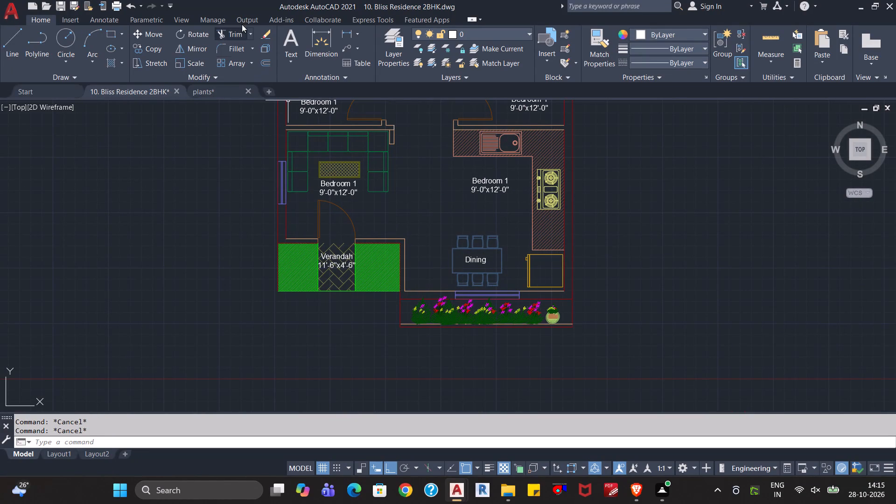
pyautogui.click(288, 32)
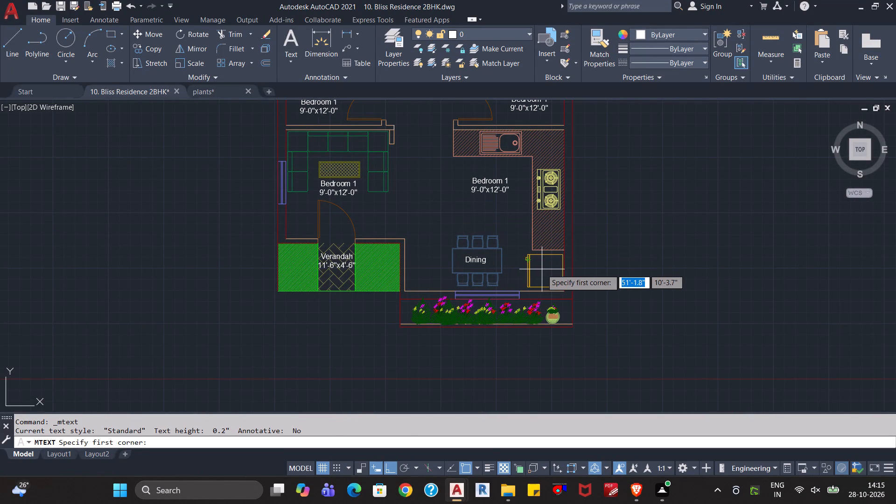
pyautogui.click(542, 269)
pyautogui.click(554, 282)
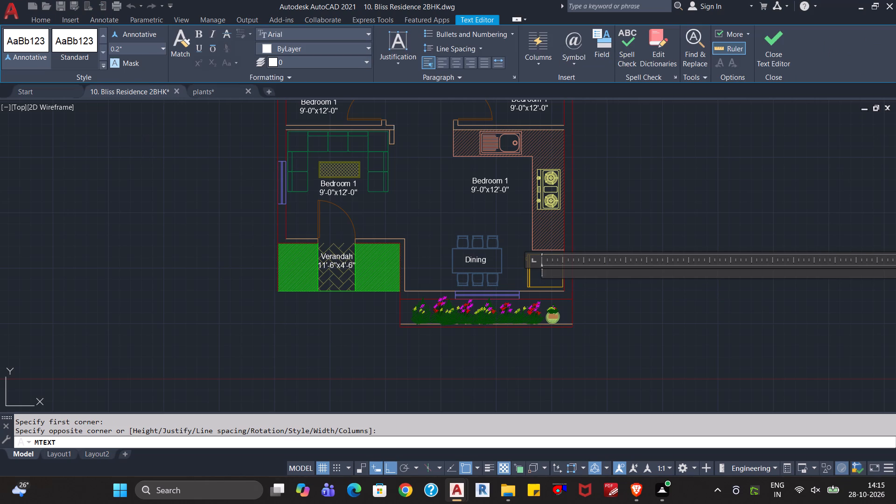
pyautogui.moveTo(139, 52); pyautogui.dragTo(99, 51)
pyautogui.write('6"')
pyautogui.press('Return')
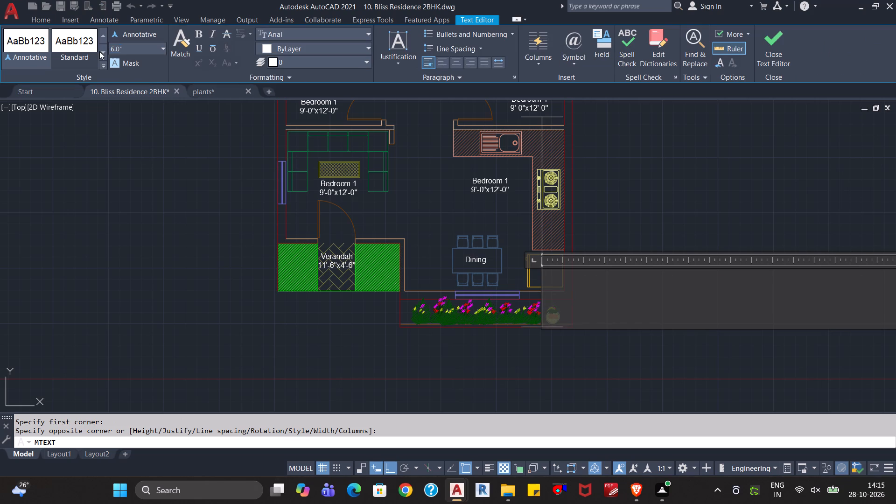
pyautogui.press('f')
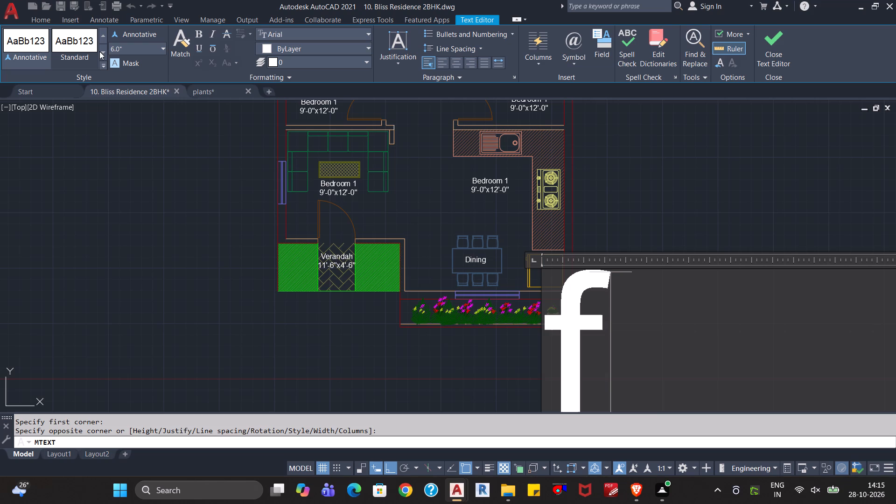
pyautogui.press('BackSpace')
pyautogui.hotkey('shift', 'f')
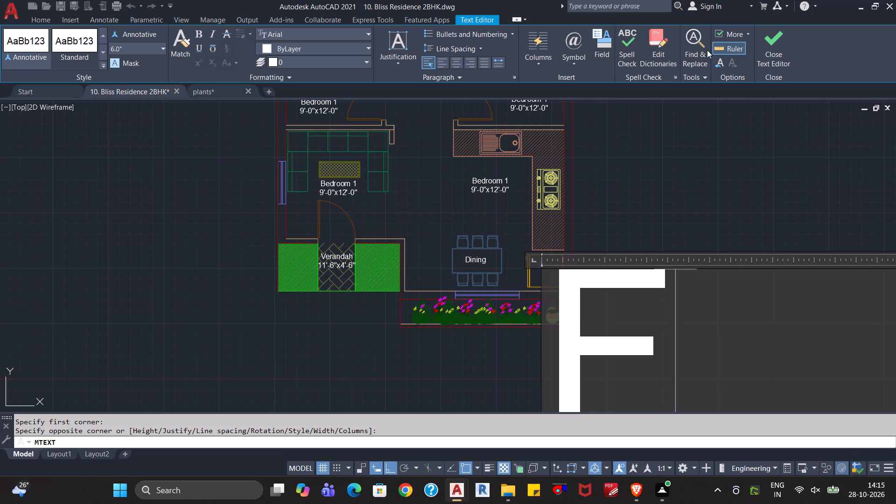
pyautogui.click(777, 39)
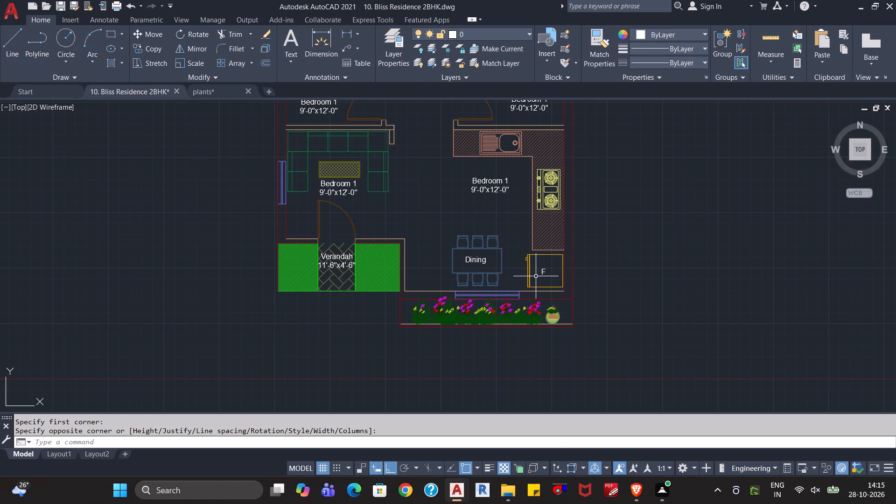
# Replace the whole label below the sofa set's centre table, name and dimensions, with "Living Hall".
pyautogui.scroll(1, 536, 277)
pyautogui.scroll(-1, 534, 278)
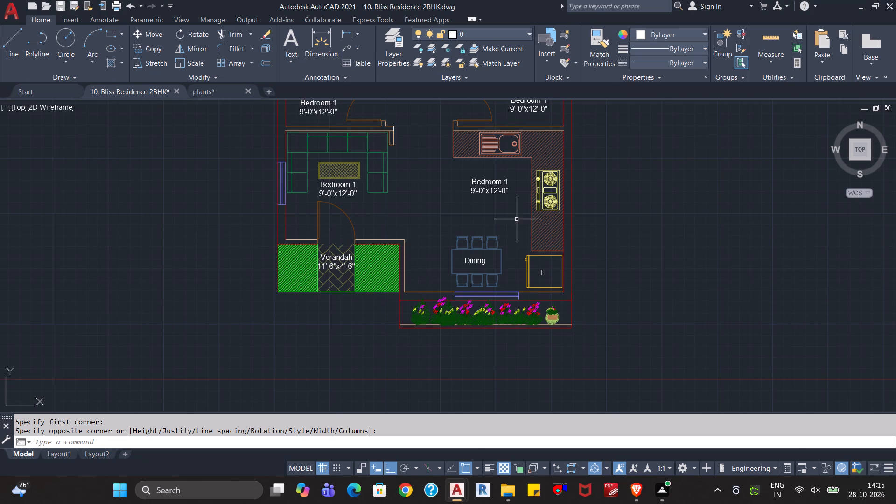
pyautogui.moveTo(517, 219); pyautogui.dragTo(522, 236, button='middle')
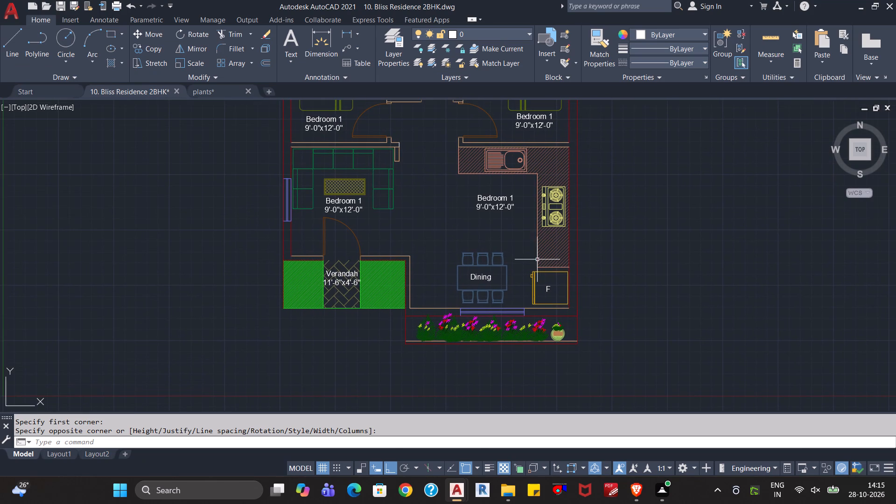
pyautogui.scroll(1, 546, 280)
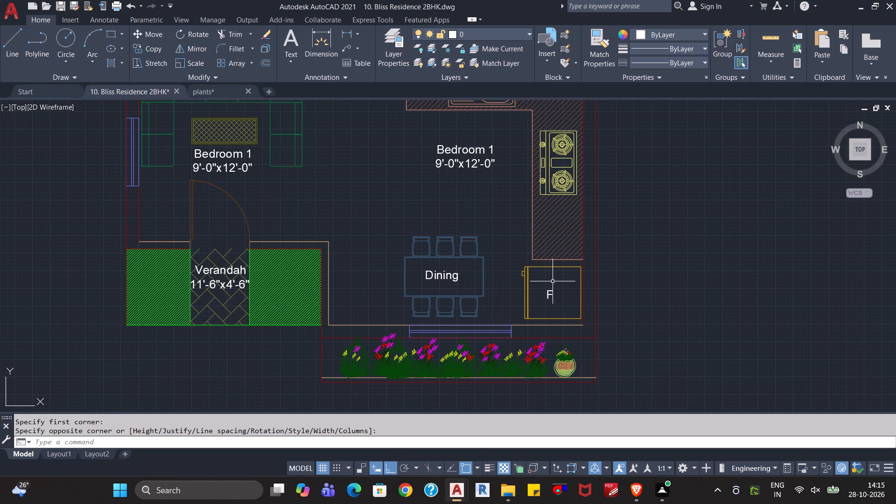
pyautogui.scroll(-2, 511, 261)
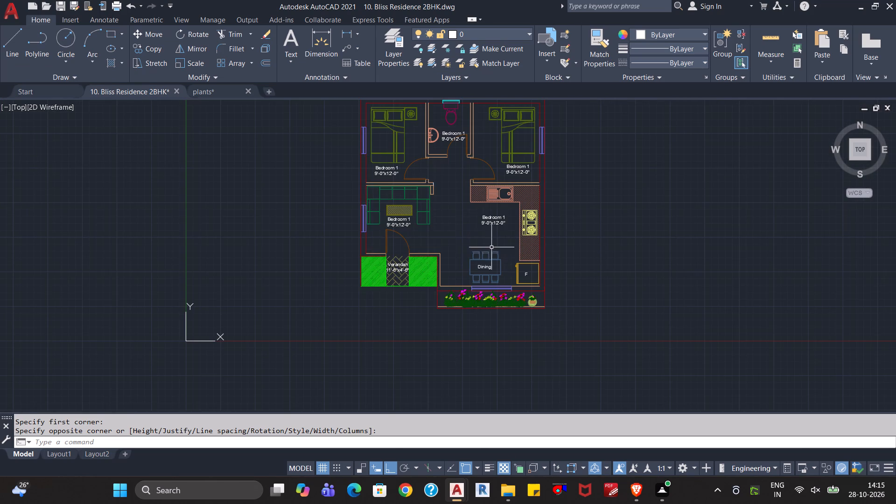
pyautogui.moveTo(458, 232); pyautogui.dragTo(456, 249, button='middle')
pyautogui.scroll(2, 456, 249)
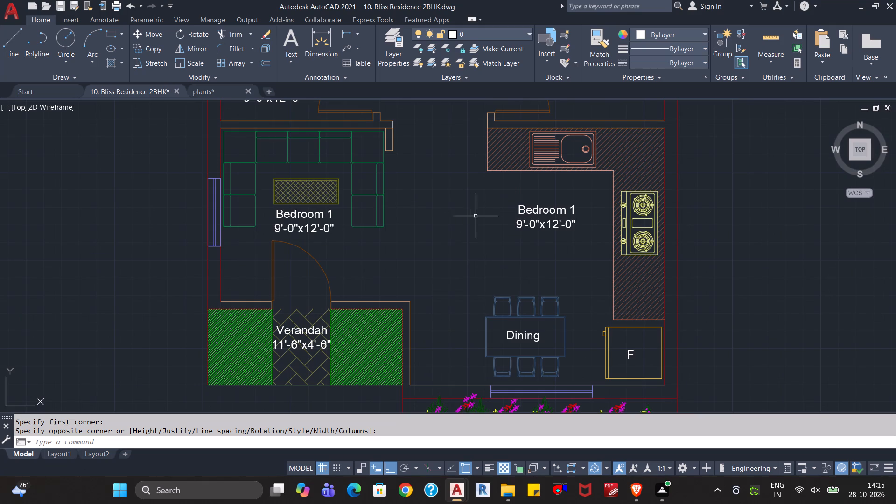
pyautogui.scroll(-1, 461, 216)
pyautogui.doubleClick(356, 214)
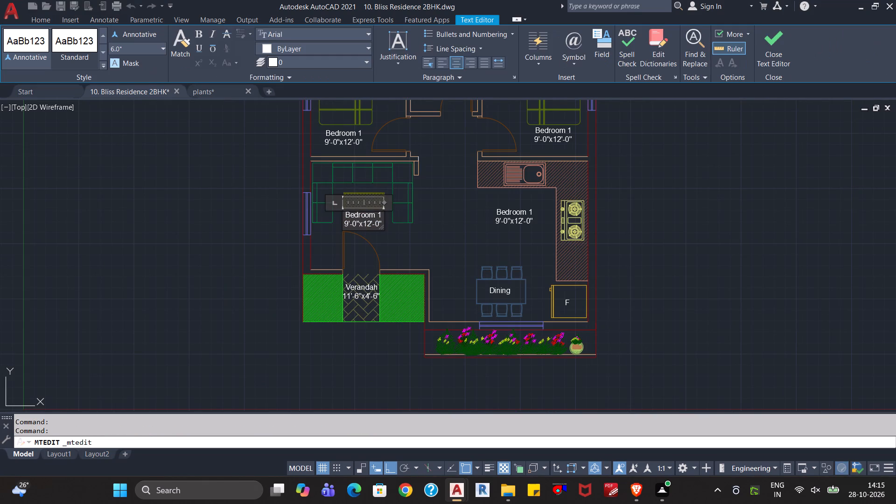
pyautogui.moveTo(380, 212); pyautogui.dragTo(348, 226)
pyautogui.moveTo(343, 216); pyautogui.dragTo(385, 224)
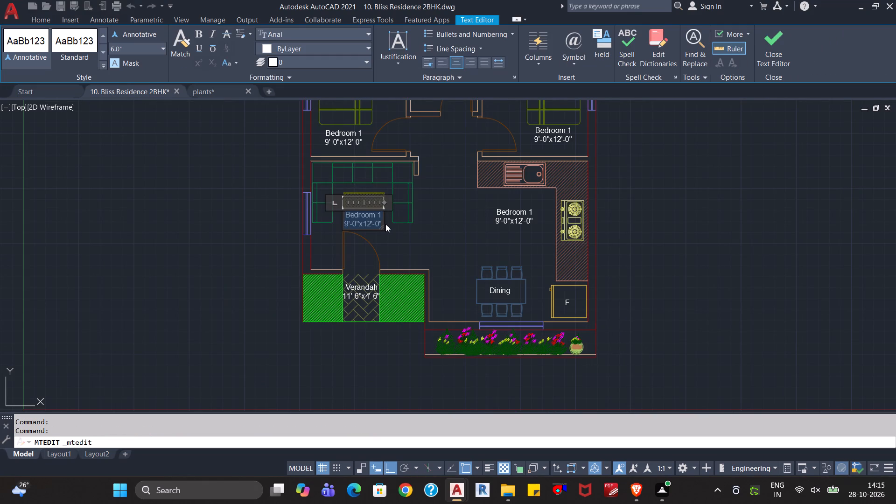
pyautogui.write('Li')
pyautogui.write('ving Hall')
pyautogui.press('Return')
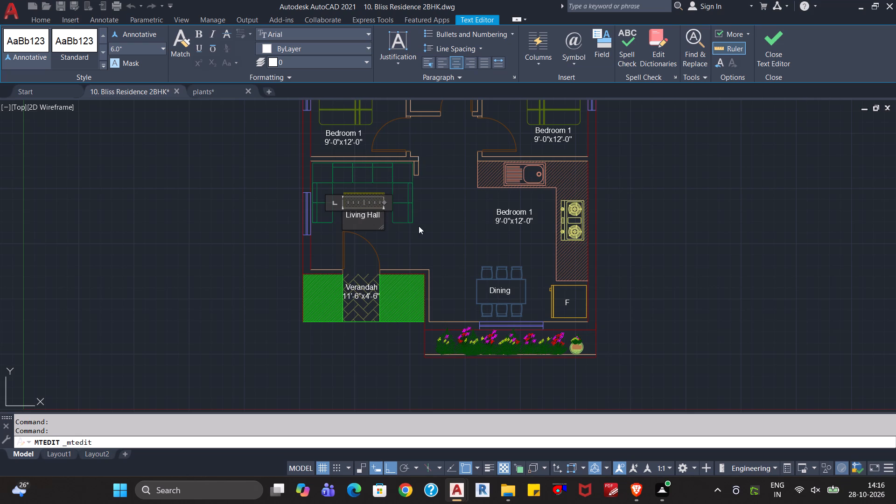
pyautogui.click(475, 235)
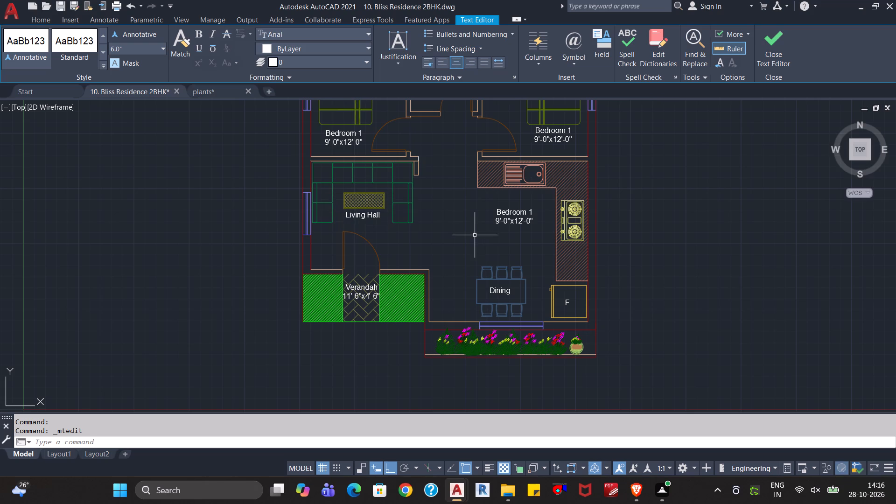
# Change the room name in the kitchen area's label to "Pantry".
pyautogui.doubleClick(525, 213)
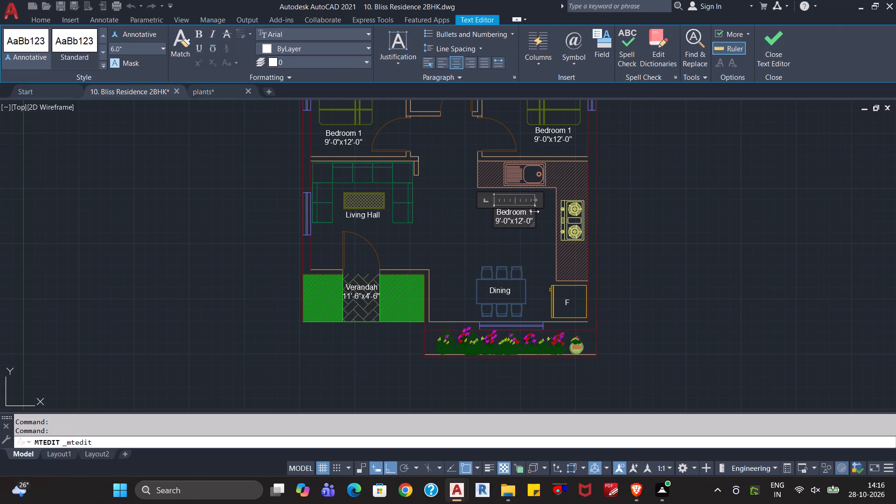
pyautogui.moveTo(532, 212); pyautogui.dragTo(484, 215)
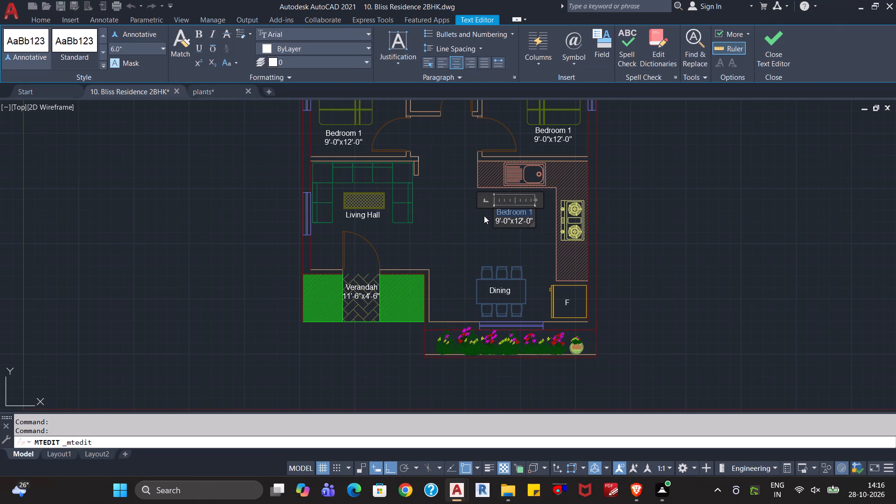
pyautogui.write('pantry')
pyautogui.press('BackSpace')
pyautogui.press('BackSpace')
pyautogui.press('BackSpace')
pyautogui.press('BackSpace')
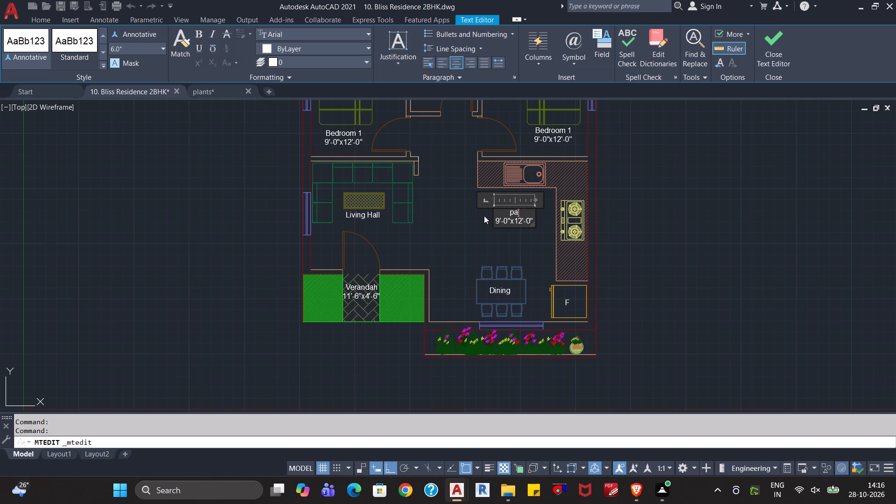
pyautogui.press('BackSpace')
pyautogui.press('BackSpace')
pyautogui.write('Pantry')
# Set the dimensions in the Pantry label to 15'-0"x15'-2".
pyautogui.click(498, 216)
pyautogui.click(499, 223)
pyautogui.press('BackSpace')
pyautogui.write('15')
pyautogui.press('Right')
pyautogui.press('Right')
pyautogui.press('Right')
pyautogui.press('Right')
pyautogui.press('Right')
pyautogui.press('Right')
pyautogui.press('Right')
pyautogui.press('BackSpace')
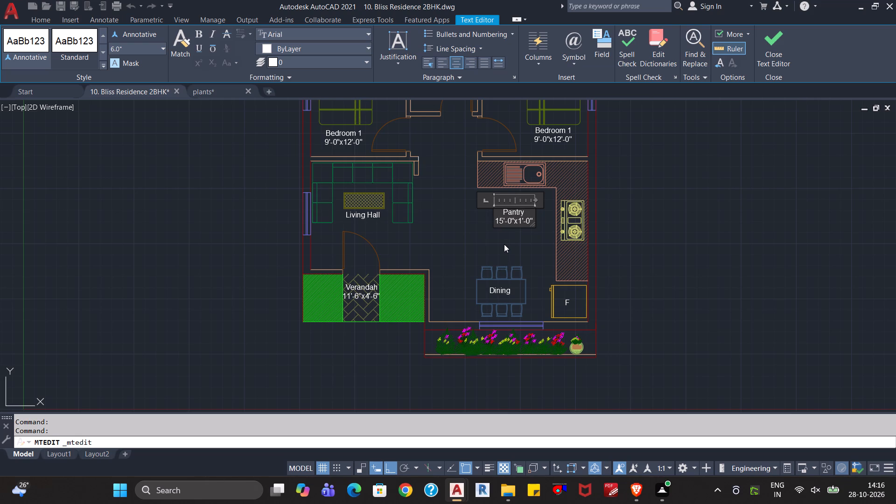
pyautogui.press('5')
pyautogui.press('Right')
pyautogui.press('Right')
pyautogui.press('Right')
pyautogui.press('BackSpace')
pyautogui.press('2')
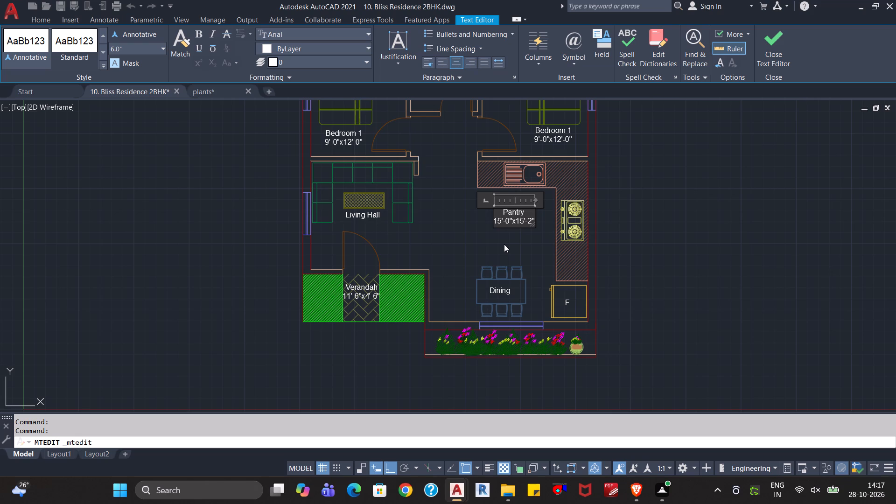
pyautogui.click(504, 244)
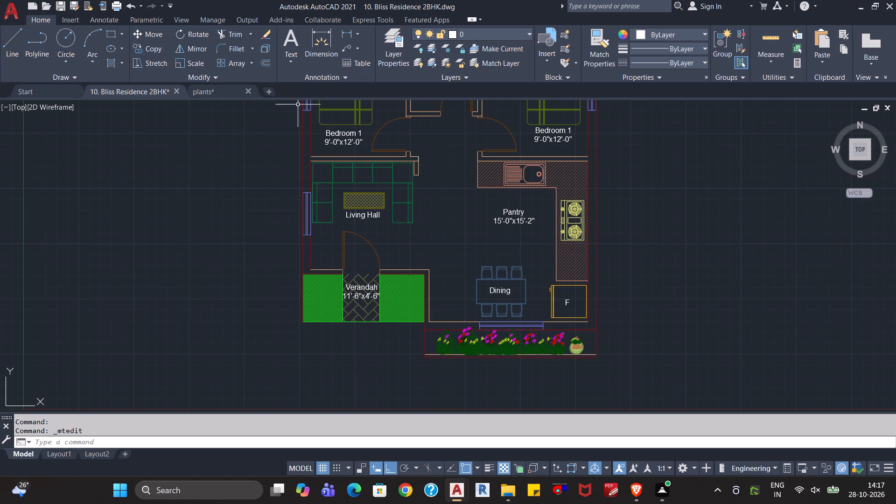
# Check the pantry and dining area's dimensions with the Quick measure tool.
pyautogui.click(763, 36)
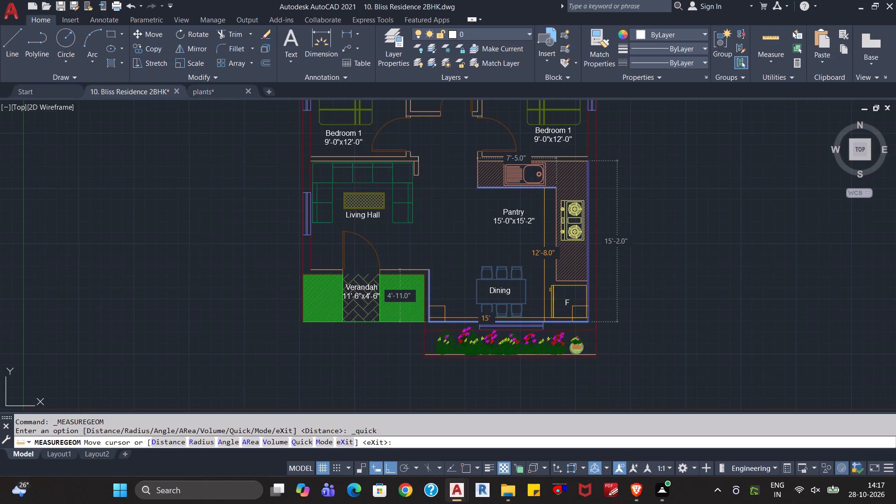
pyautogui.press('Escape')
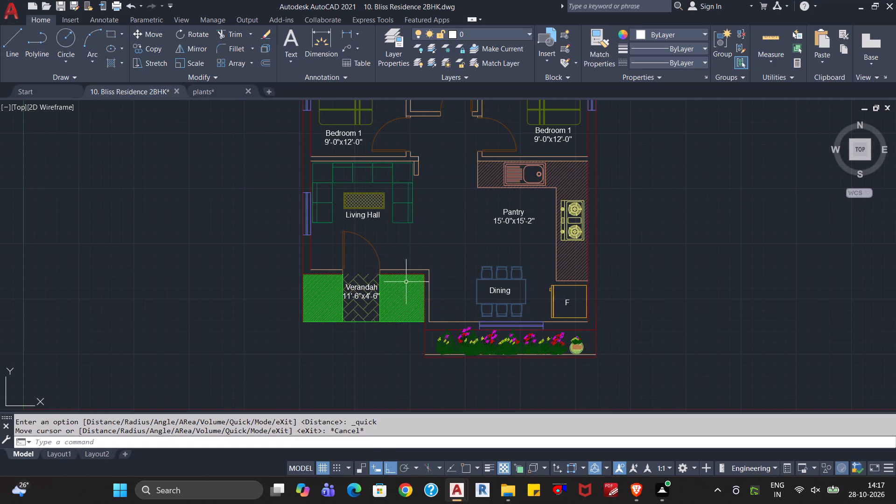
pyautogui.press('Escape')
# Save the Bliss Residence 2BHK drawing.
pyautogui.scroll(-1, 431, 244)
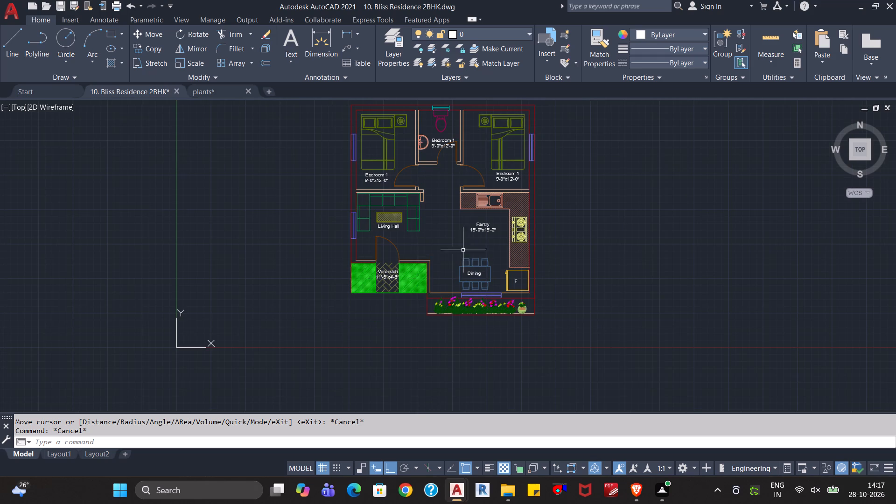
pyautogui.scroll(1, 466, 235)
pyautogui.scroll(-1, 434, 235)
pyautogui.moveTo(434, 232); pyautogui.dragTo(402, 261, button='middle')
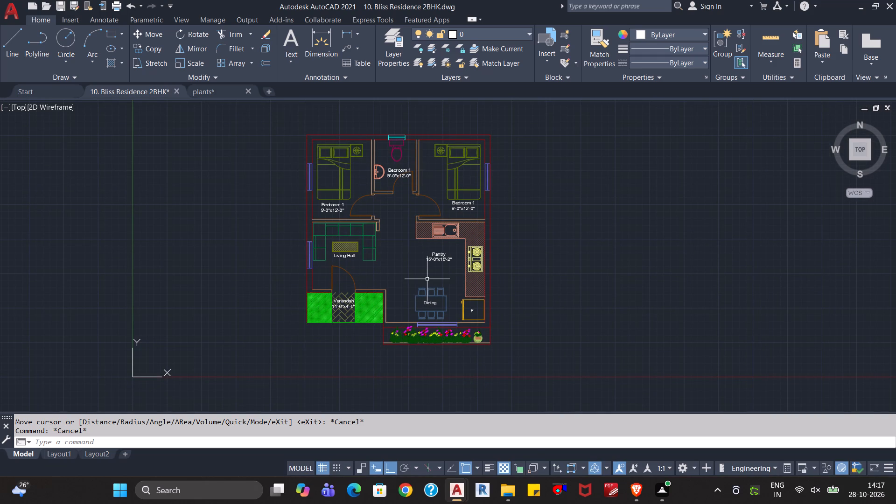
pyautogui.hotkey('ctrl', 's')
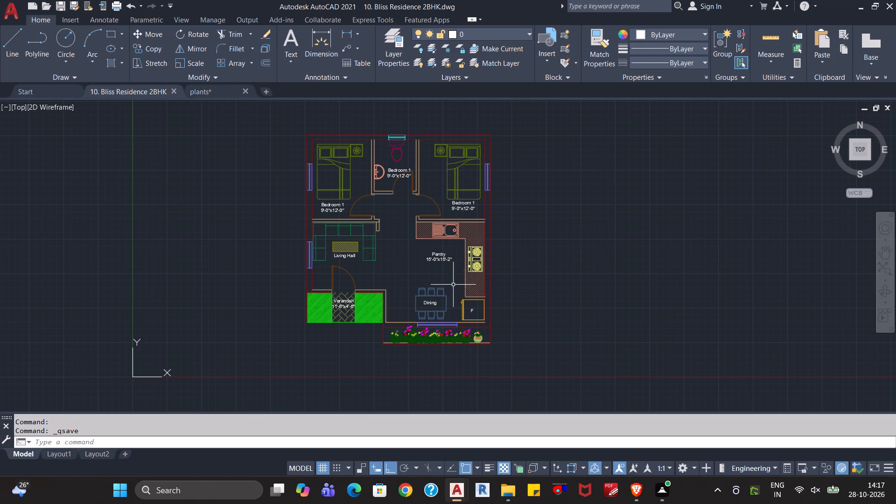
# Check the living hall's side wall length using a temporary dimension.
pyautogui.scroll(1, 449, 285)
pyautogui.scroll(1, 300, 313)
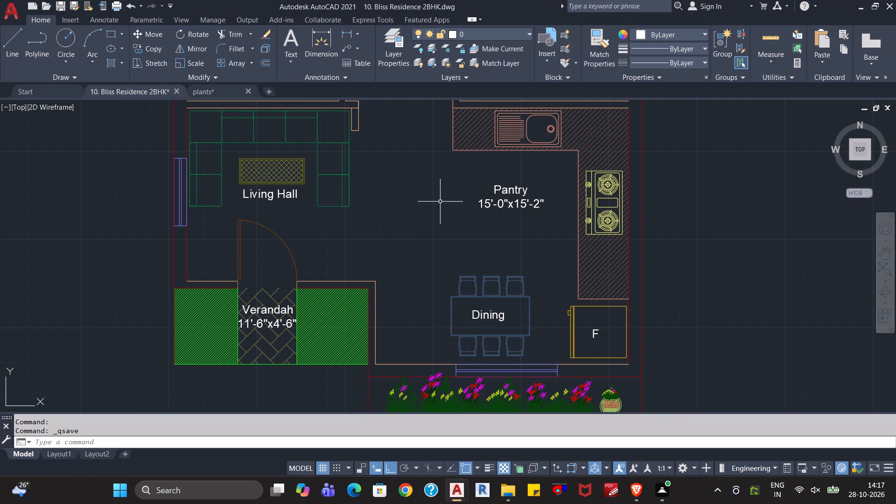
pyautogui.click(323, 43)
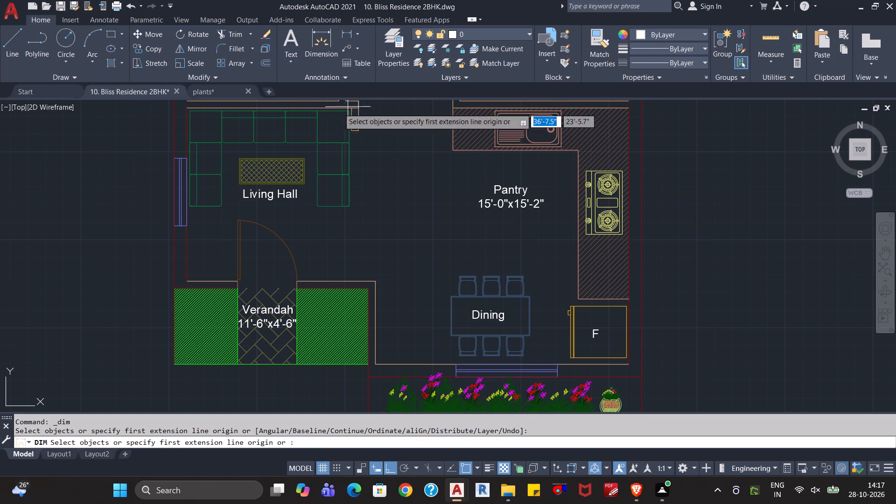
pyautogui.click(185, 108)
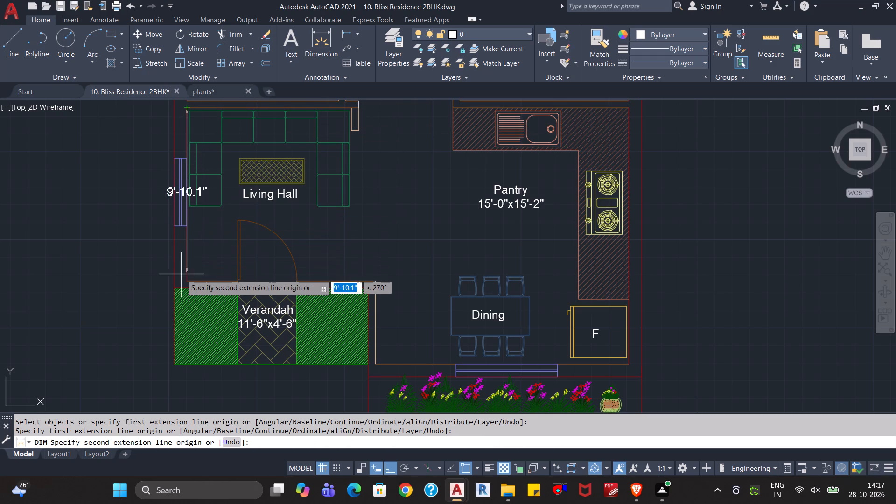
pyautogui.press('Escape')
pyautogui.press('Escape')
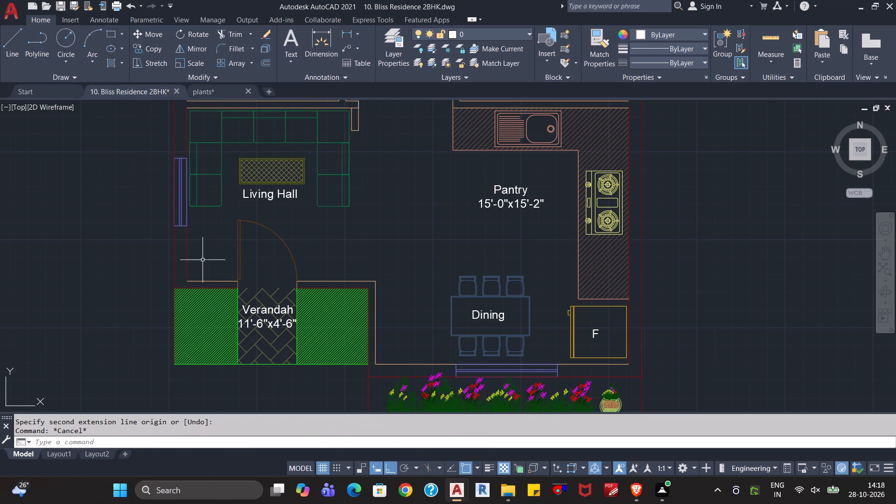
# Add the dimensions 9'-9"x10'-3" as a second line in the Living Hall label.
pyautogui.doubleClick(273, 192)
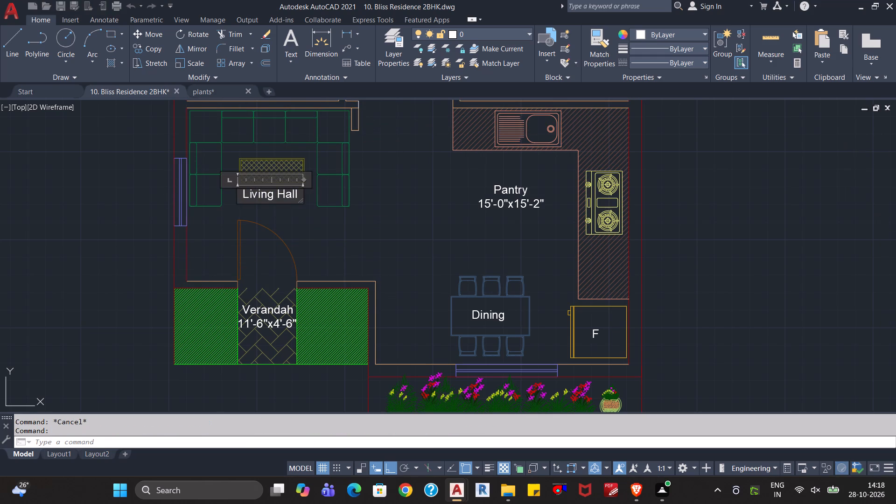
pyautogui.click(300, 195)
pyautogui.press('Return')
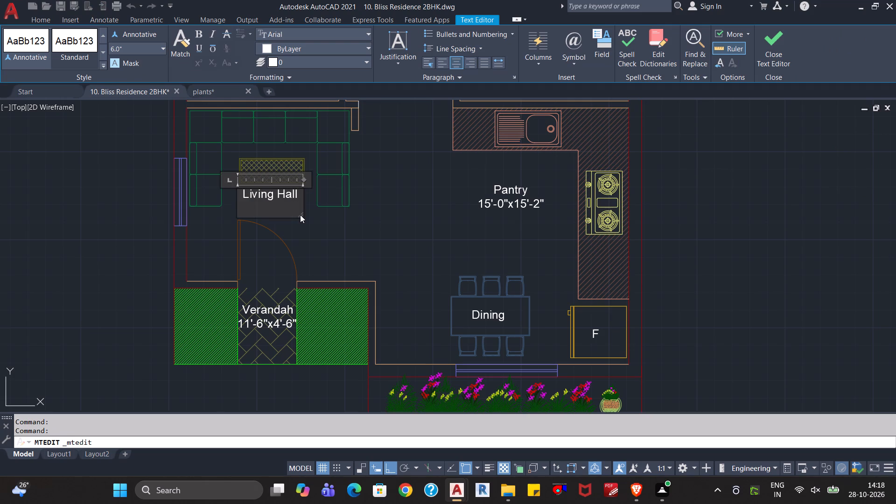
pyautogui.press('9')
pyautogui.write("'9")
pyautogui.press('BackSpace')
pyautogui.write('-9"')
pyautogui.press('x')
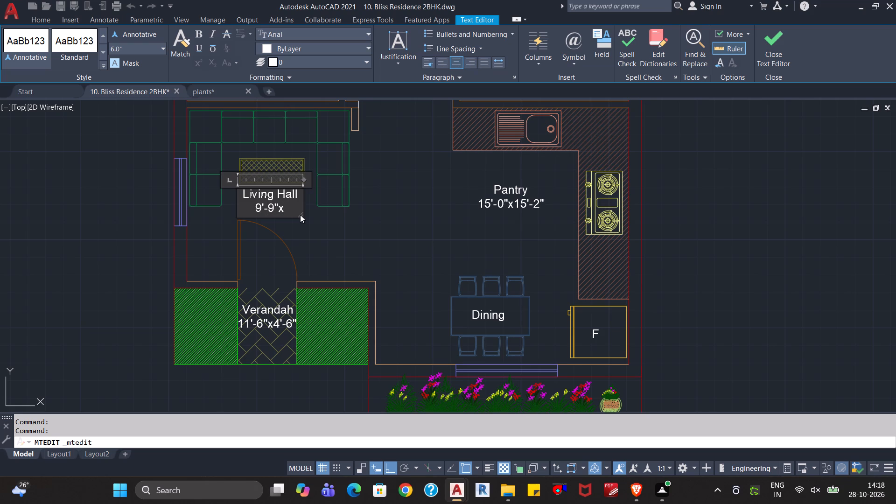
pyautogui.write('10')
pyautogui.write("'-0")
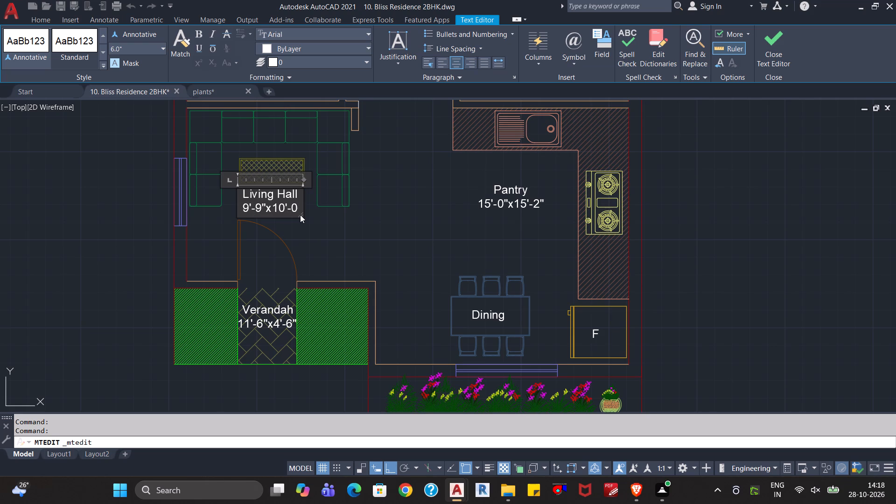
pyautogui.press('BackSpace')
pyautogui.write('3"')
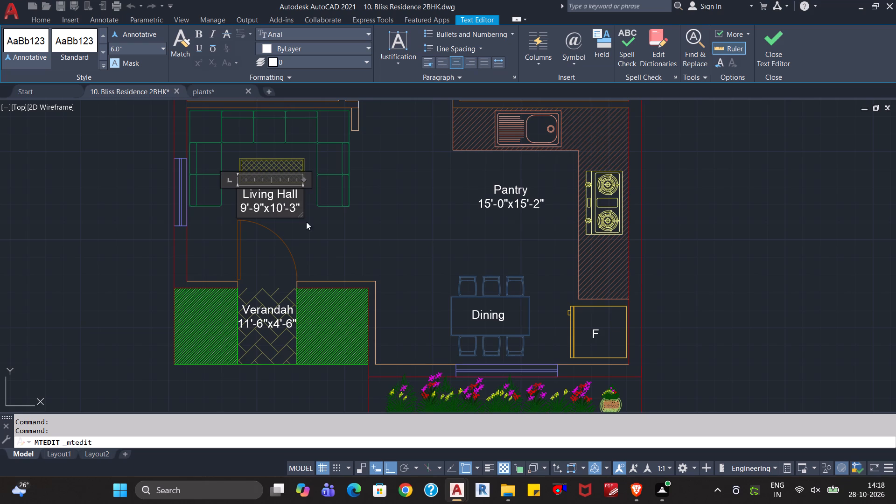
pyautogui.click(319, 238)
# Change the room name in the label between the two bedrooms to "Bathroom".
pyautogui.scroll(-2, 328, 230)
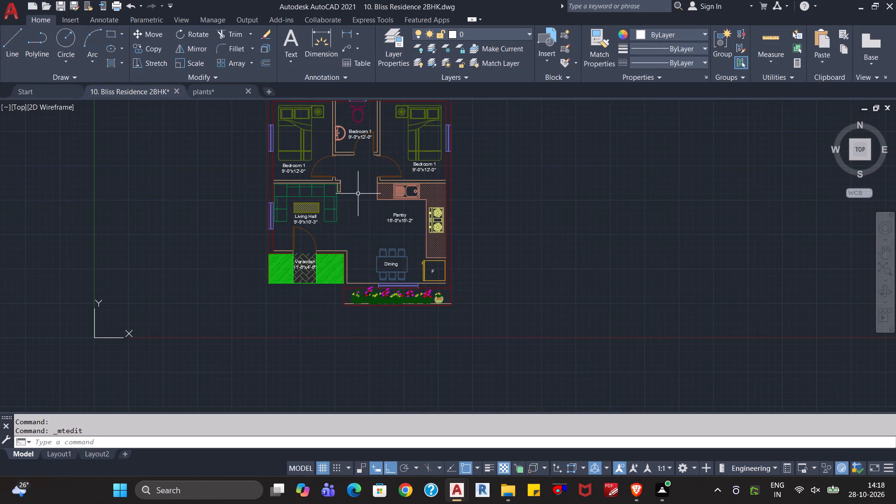
pyautogui.moveTo(357, 191); pyautogui.dragTo(362, 235, button='middle')
pyautogui.scroll(2, 368, 188)
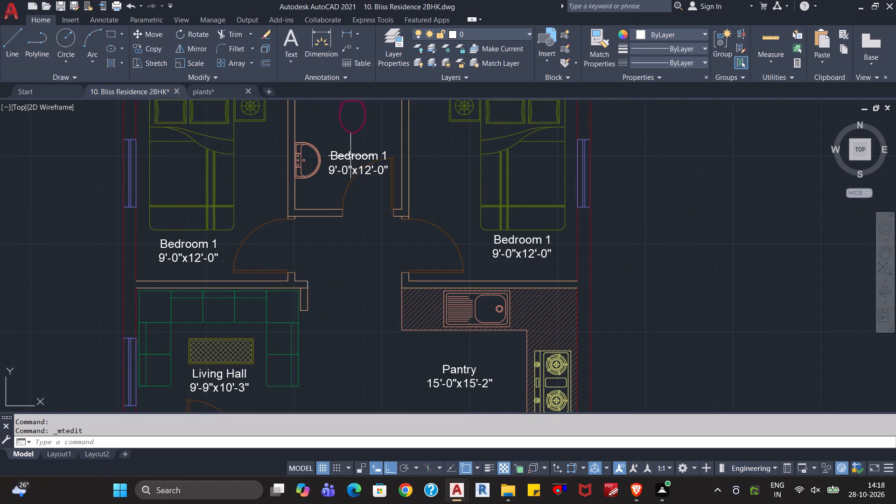
pyautogui.doubleClick(352, 154)
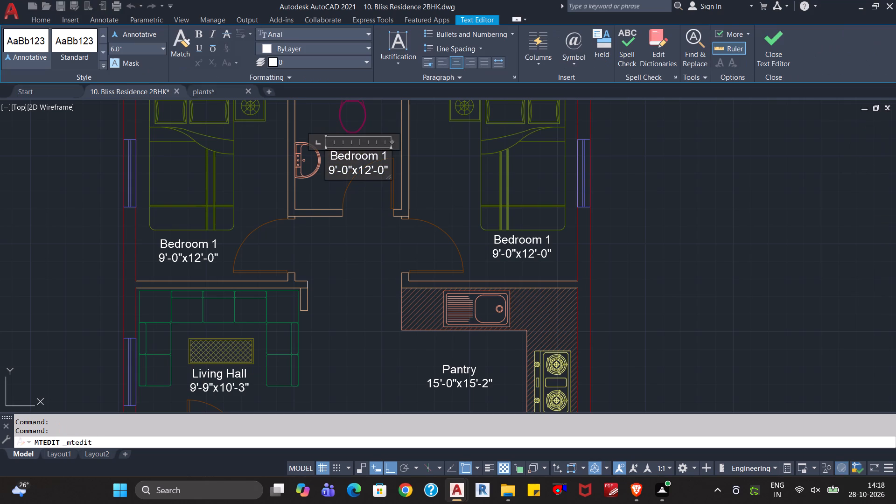
pyautogui.press('Right')
pyautogui.press('Right')
pyautogui.press('Right')
pyautogui.press('Right')
pyautogui.press('Right')
pyautogui.press('Right')
pyautogui.press('Right')
pyautogui.press('Right')
pyautogui.press('Right')
pyautogui.press('Right')
pyautogui.press('Left')
pyautogui.press('BackSpace')
pyautogui.press('BackSpace')
pyautogui.press('BackSpace')
pyautogui.press('BackSpace')
pyautogui.press('BackSpace')
pyautogui.press('BackSpace')
pyautogui.press('BackSpace')
pyautogui.press('BackSpace')
pyautogui.write('athroom')
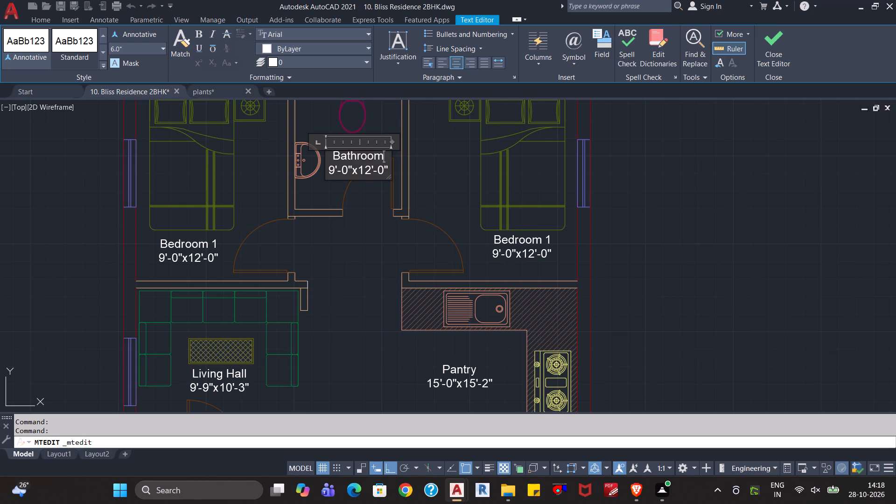
# Set the dimensions in the Bathroom label to 6'-0"x7'-9".
pyautogui.click(334, 172)
pyautogui.press('BackSpace')
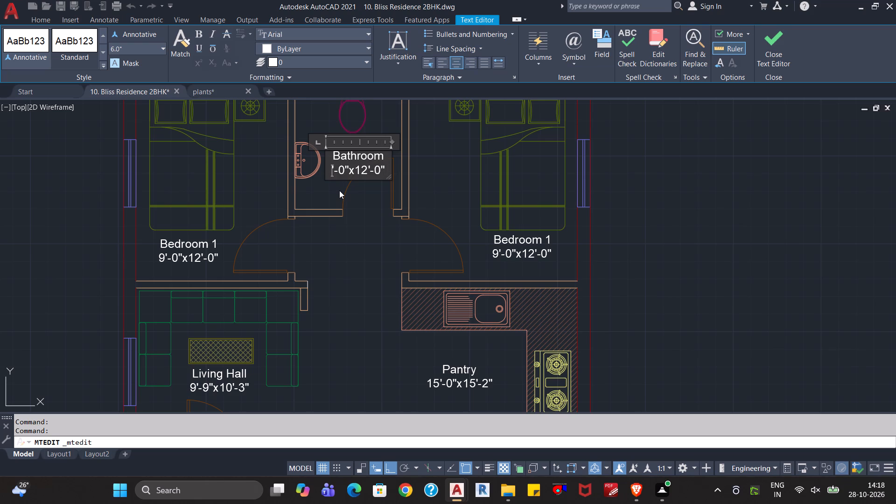
pyautogui.press('6')
pyautogui.press('Right')
pyautogui.press('Right')
pyautogui.press('Right')
pyautogui.press('Right')
pyautogui.press('Right')
pyautogui.press('Right')
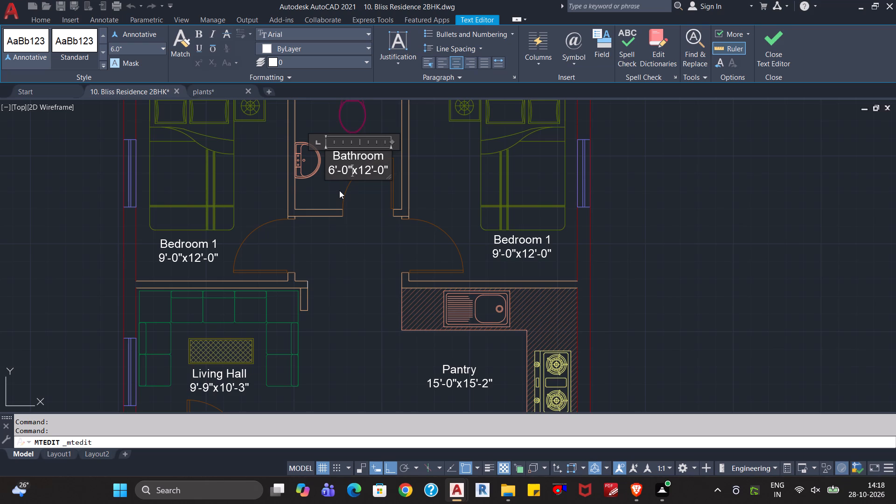
pyautogui.press('Right')
pyautogui.press('BackSpace')
pyautogui.press('BackSpace')
pyautogui.press('7')
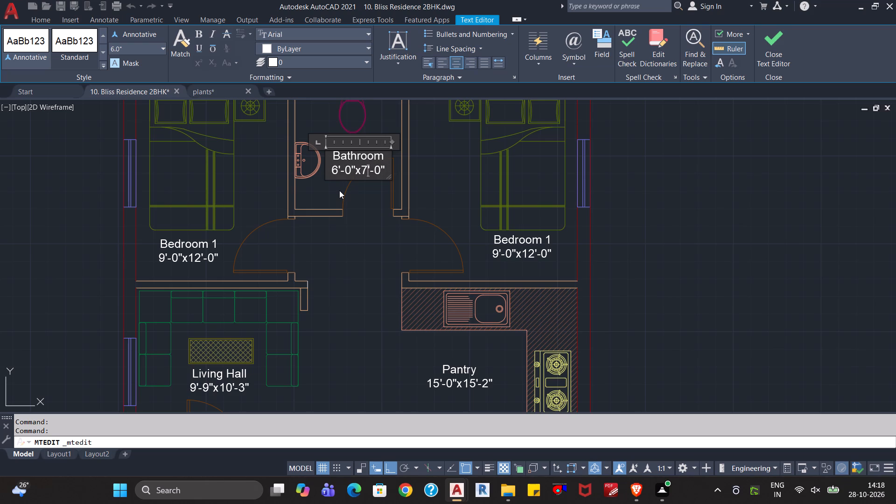
pyautogui.press('Right')
pyautogui.press('Right')
pyautogui.press('Right')
pyautogui.press('BackSpace')
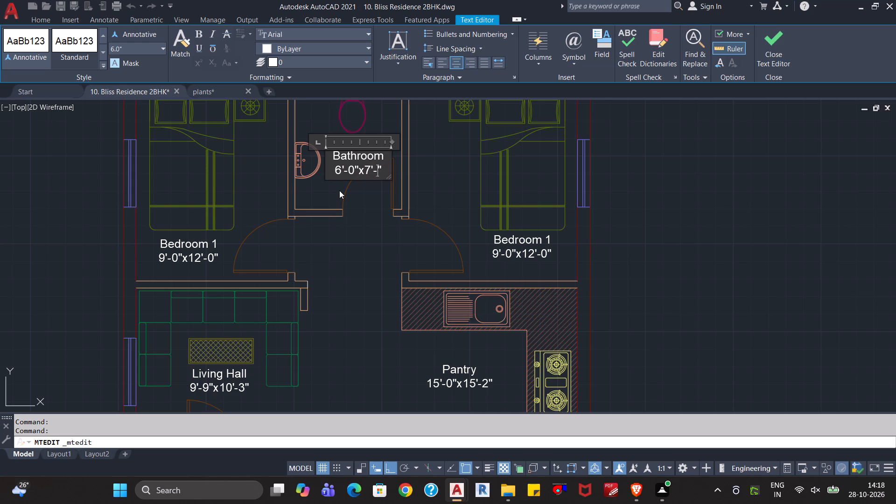
pyautogui.press('9')
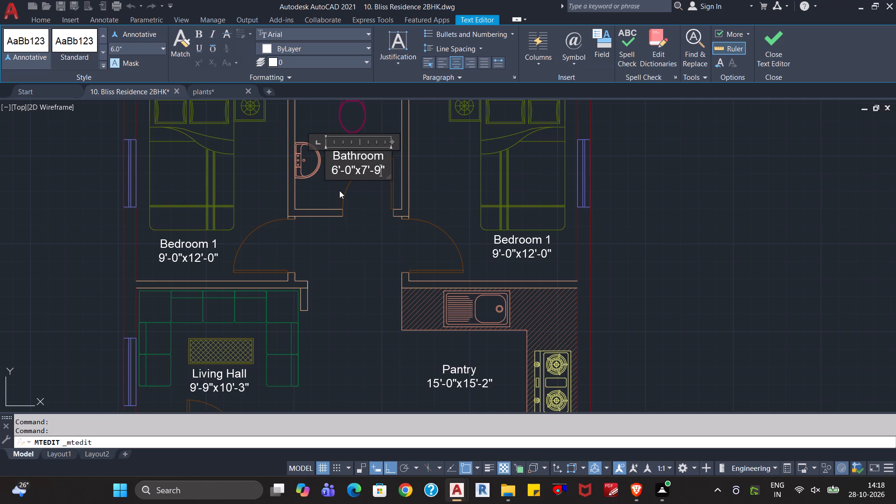
pyautogui.click(328, 190)
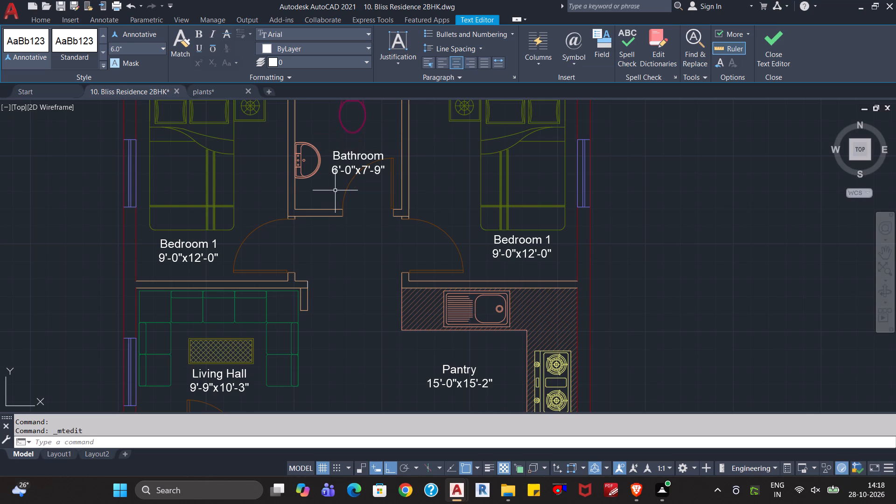
# Change the room name in the label of the bedroom above the pantry to "Bedroom 2".
pyautogui.scroll(-1, 341, 195)
pyautogui.scroll(-1, 392, 206)
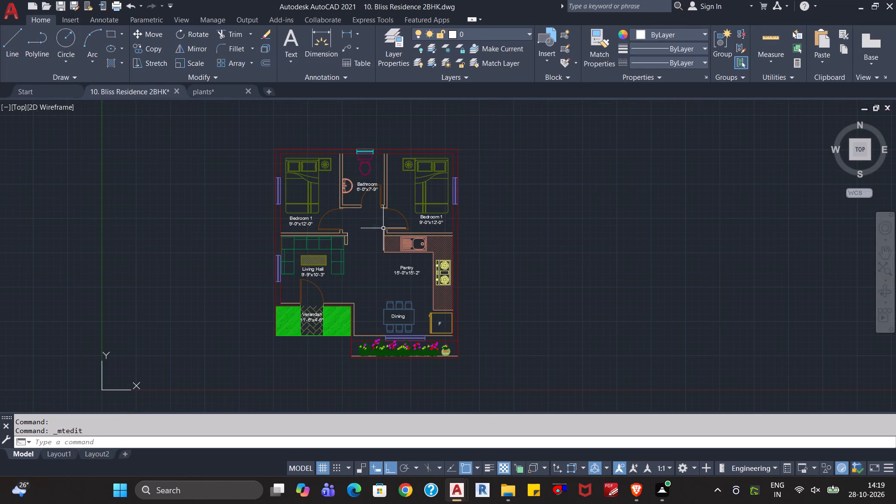
pyautogui.scroll(1, 377, 233)
pyautogui.doubleClick(471, 207)
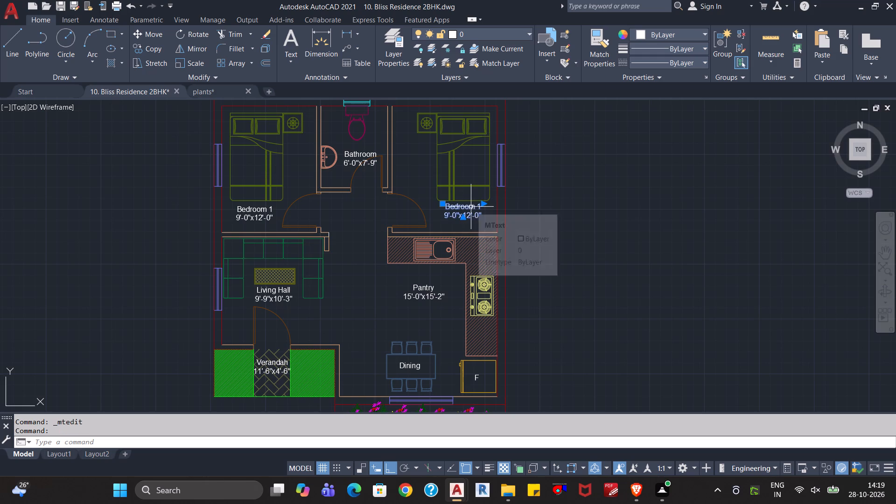
pyautogui.press('Right')
pyautogui.press('Right')
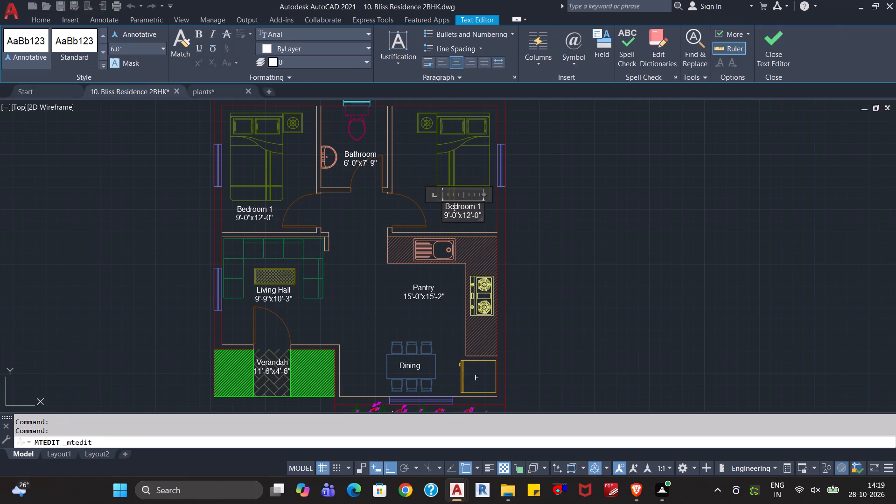
pyautogui.press('Left')
pyautogui.press('Left')
pyautogui.press('Left')
pyautogui.press('Right')
pyautogui.press('Down')
pyautogui.press('Left')
pyautogui.press('Left')
pyautogui.press('Left')
pyautogui.press('BackSpace')
pyautogui.press('2')
# Set the dimensions in the Bedroom 2 label to 10'-0"x12'-0".
pyautogui.press('Down')
pyautogui.press('Left')
pyautogui.press('Left')
pyautogui.press('Left')
pyautogui.press('Left')
pyautogui.press('Left')
pyautogui.press('Left')
pyautogui.press('Left')
pyautogui.press('Left')
pyautogui.press('Left')
pyautogui.press('Left')
pyautogui.press('Left')
pyautogui.press('BackSpace')
pyautogui.write('10')
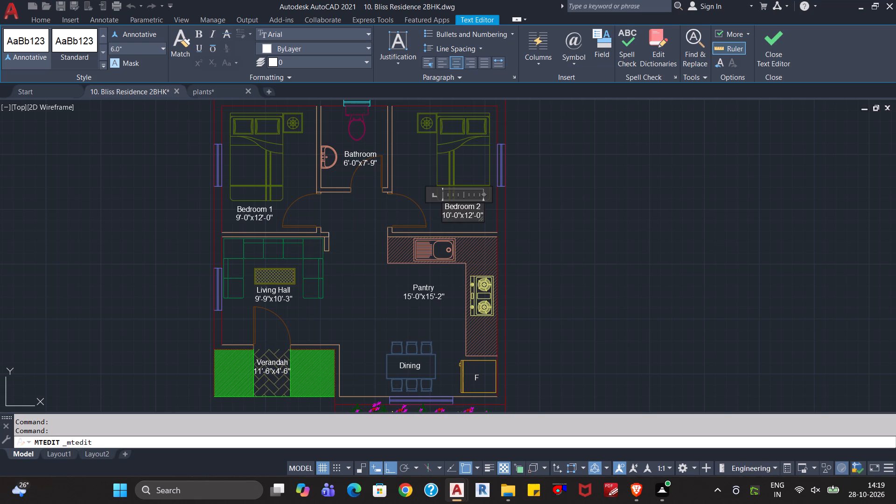
pyautogui.press('Right')
pyautogui.press('Right')
pyautogui.press('Right')
pyautogui.press('Right')
pyautogui.click(416, 184)
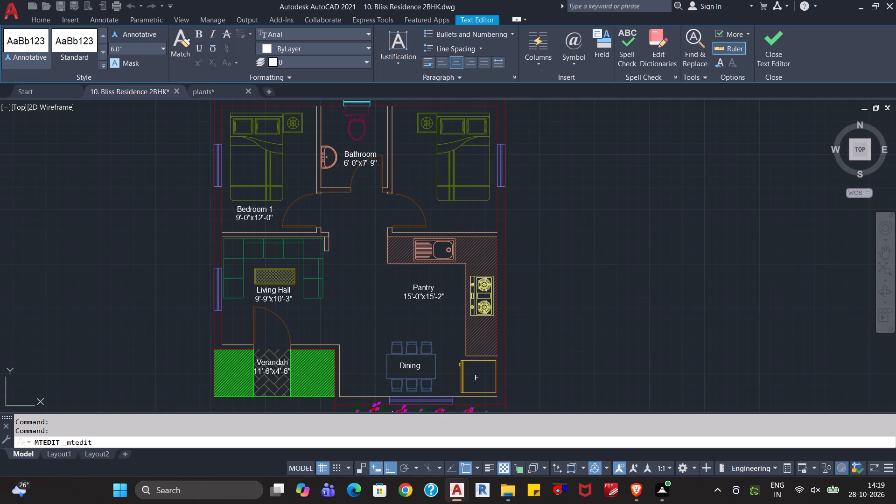
# Measure Bedroom 2's width and length with Quick Measure.
pyautogui.click(776, 48)
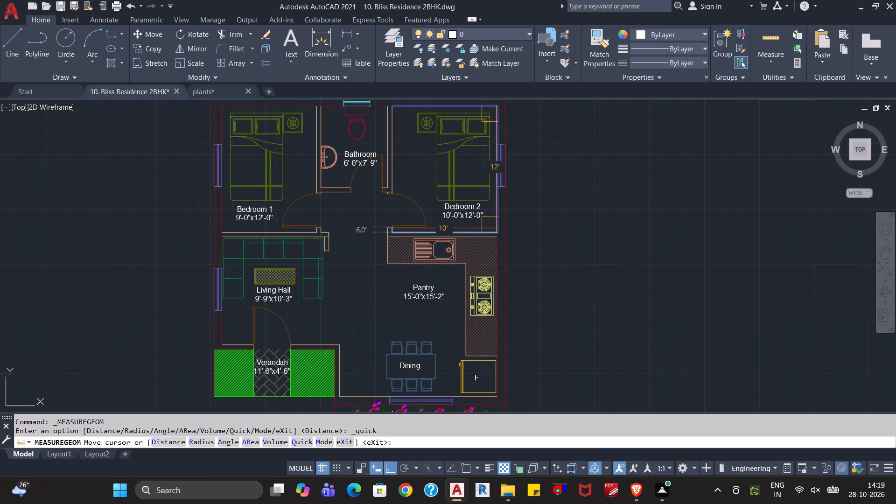
pyautogui.press('Escape')
pyautogui.press('Escape')
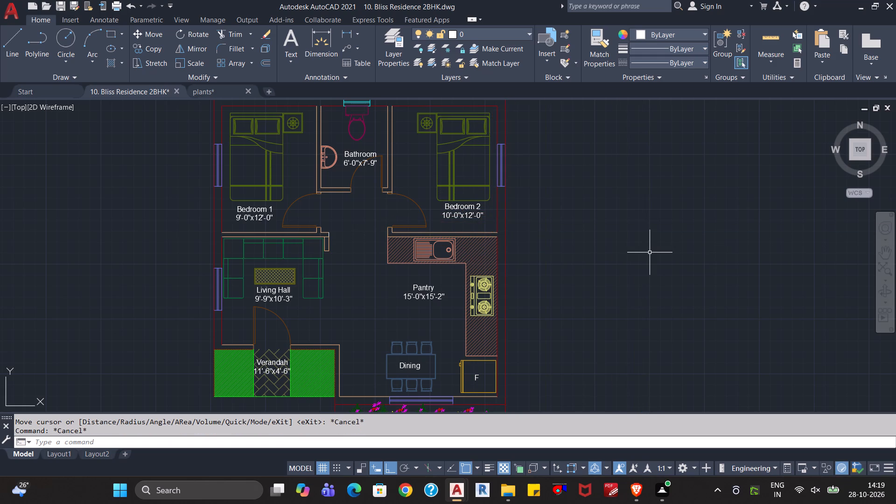
# Measure the Bathroom's width and length with Quick Measure.
pyautogui.scroll(-1, 650, 252)
pyautogui.scroll(1, 467, 267)
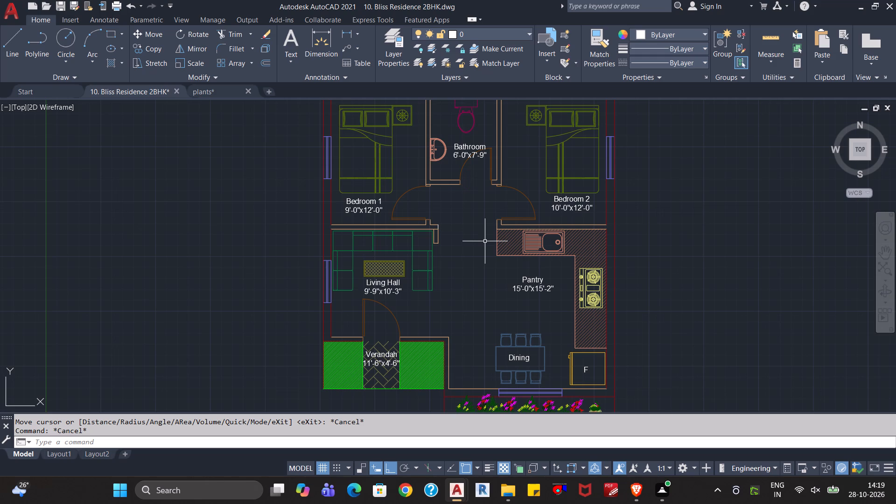
pyautogui.scroll(-1, 485, 241)
pyautogui.scroll(1, 485, 241)
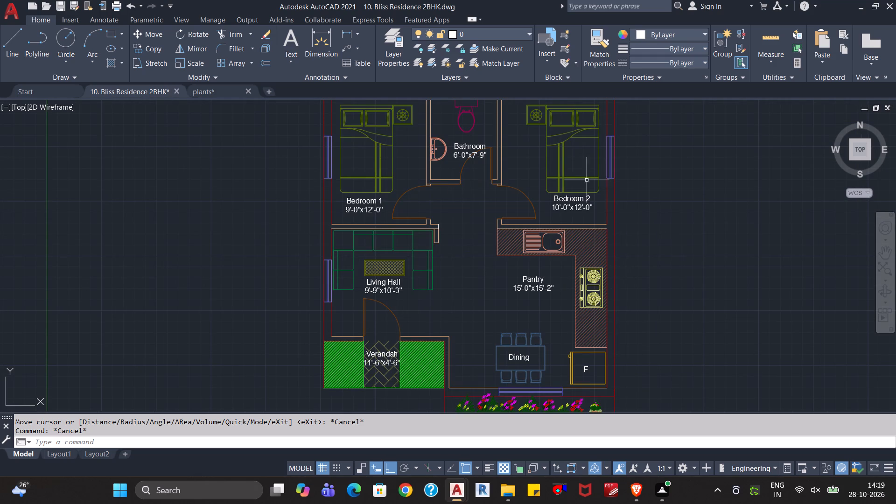
pyautogui.click(775, 49)
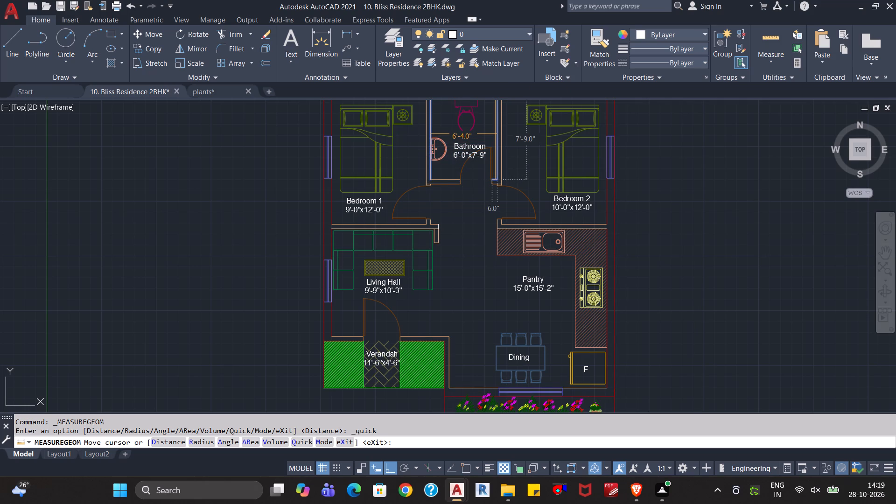
pyautogui.moveTo(495, 131); pyautogui.dragTo(495, 152, button='middle')
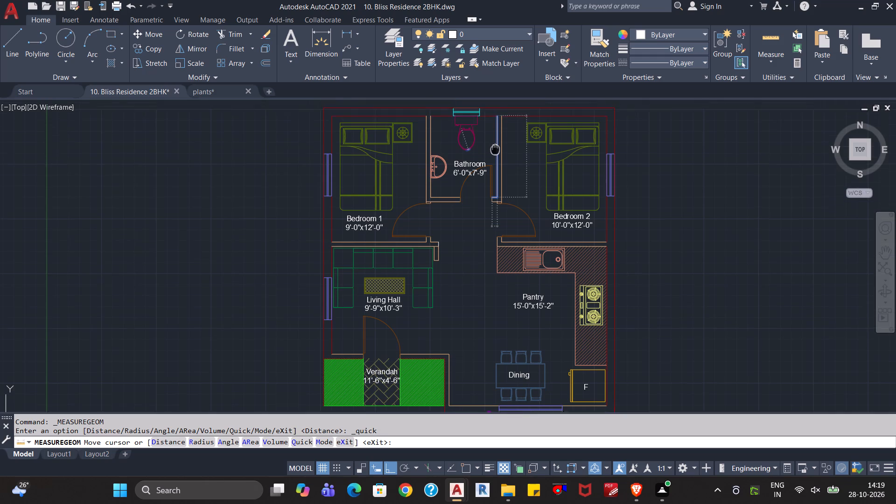
pyautogui.moveTo(495, 152); pyautogui.dragTo(490, 170, button='middle')
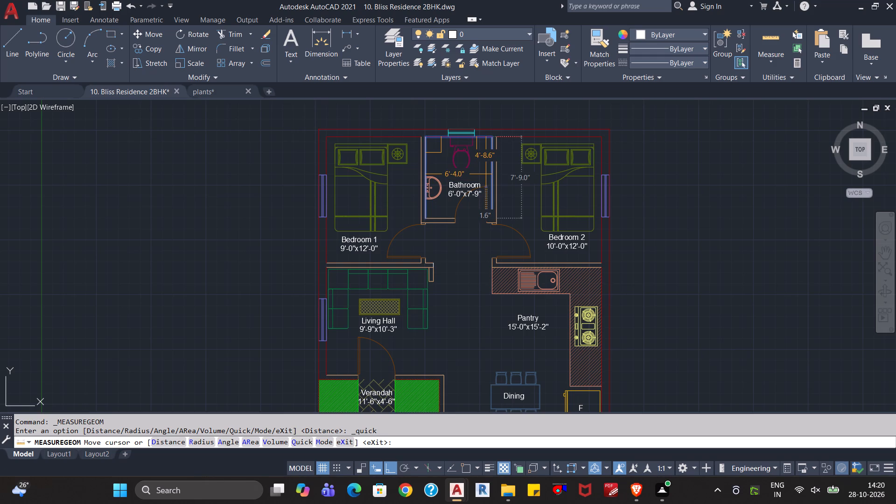
pyautogui.press('Escape')
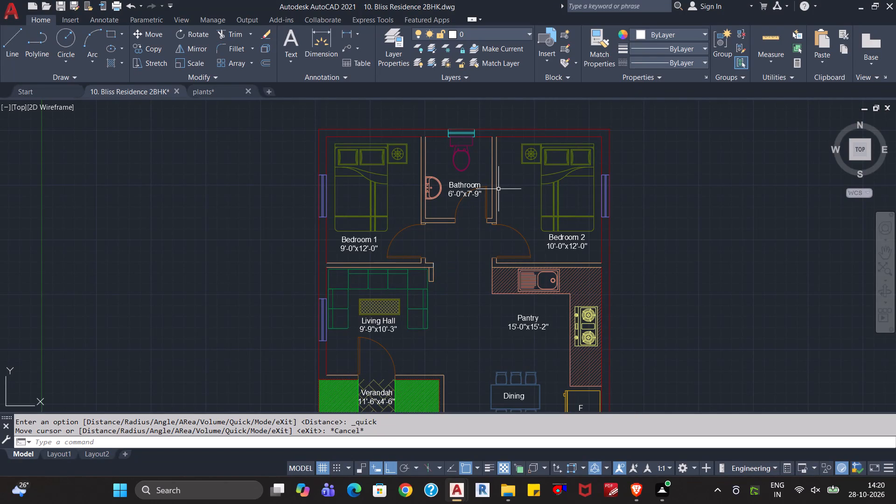
pyautogui.press('Escape')
pyautogui.press('Escape')
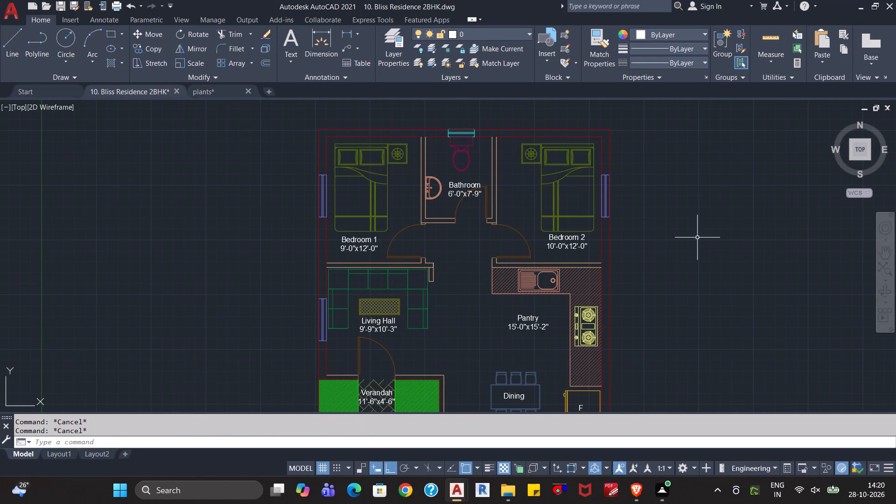
# Save the Bliss Residence 2BHK drawing with the completed room labels.
pyautogui.scroll(-1, 697, 238)
pyautogui.moveTo(712, 255); pyautogui.dragTo(594, 211, button='middle')
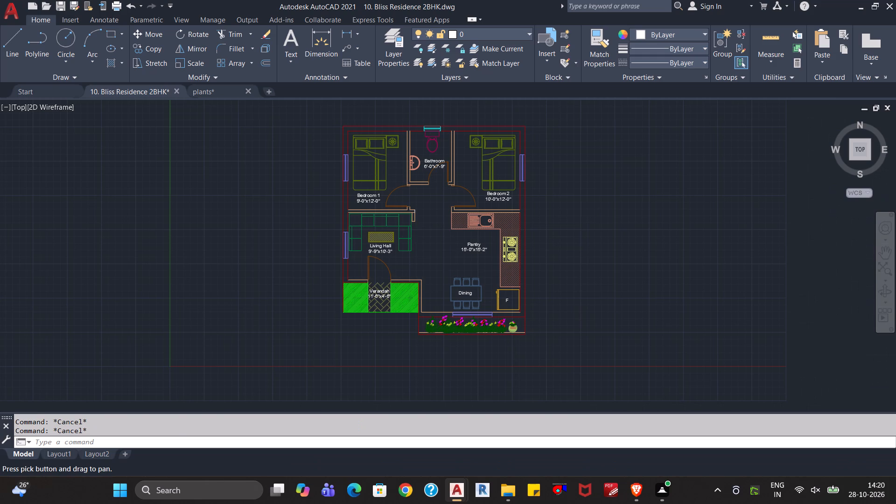
pyautogui.scroll(1, 594, 212)
pyautogui.moveTo(585, 217); pyautogui.dragTo(625, 191, button='middle')
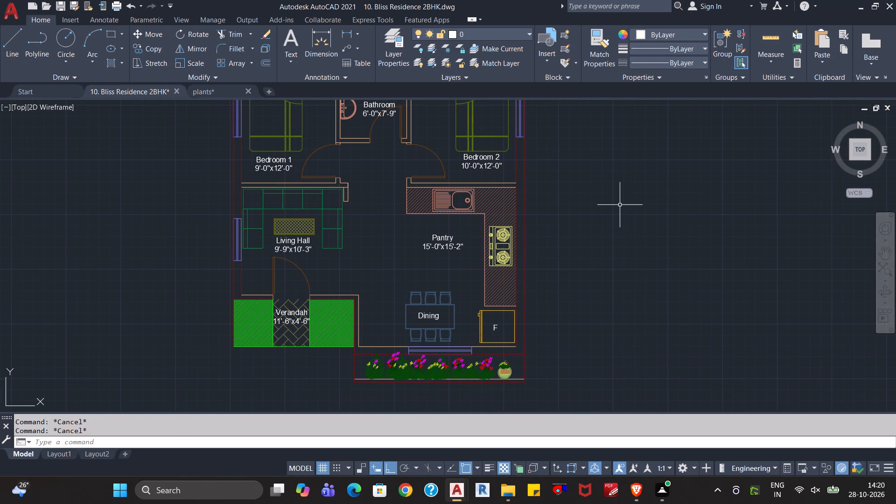
pyautogui.scroll(-1, 619, 205)
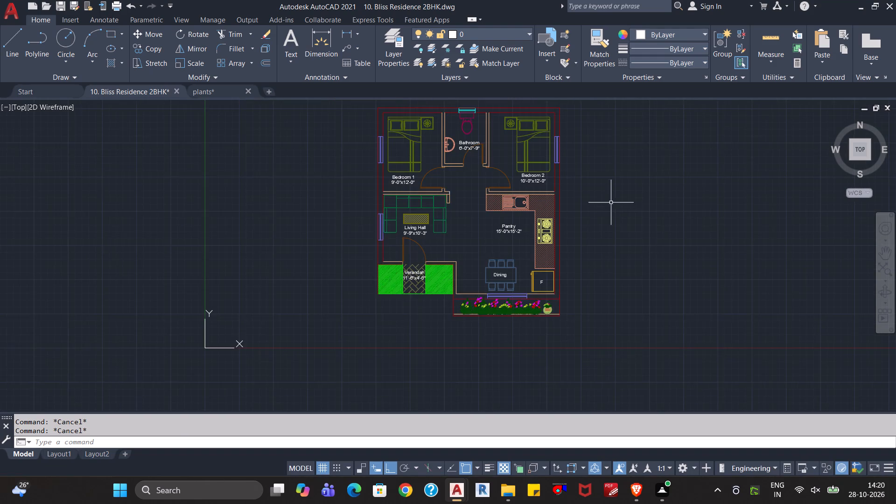
pyautogui.moveTo(608, 205); pyautogui.dragTo(611, 238, button='middle')
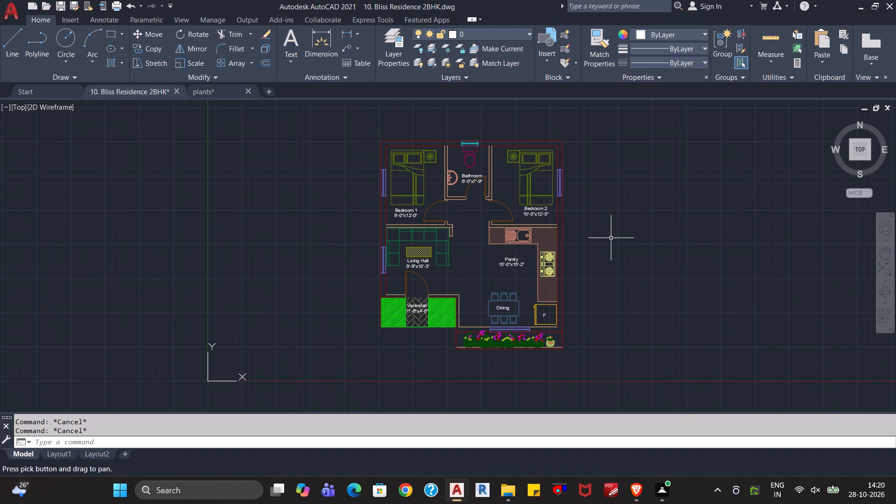
pyautogui.hotkey('ctrl', 's')
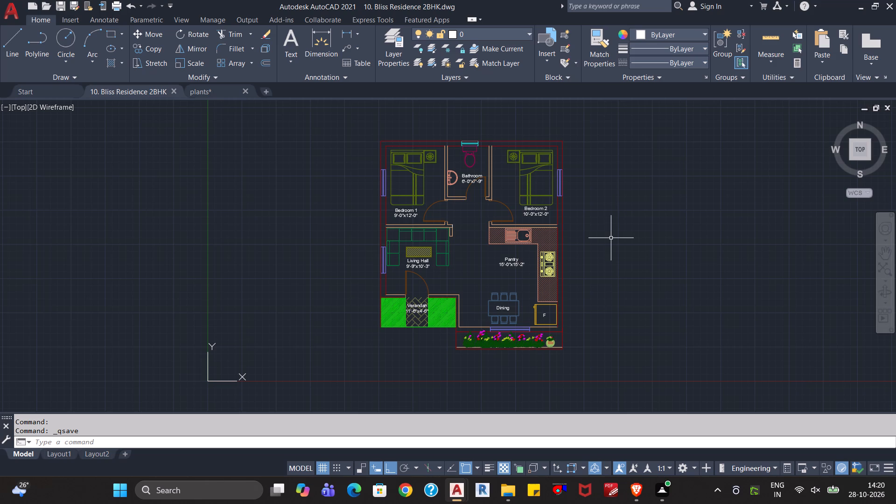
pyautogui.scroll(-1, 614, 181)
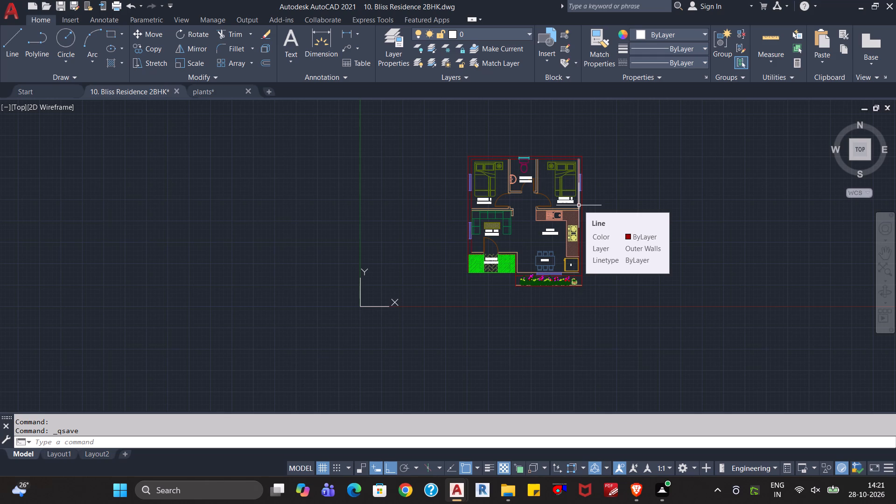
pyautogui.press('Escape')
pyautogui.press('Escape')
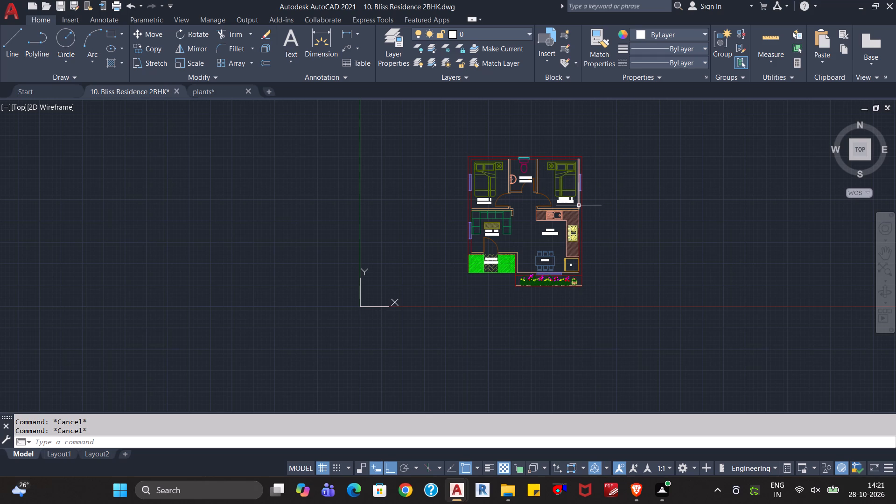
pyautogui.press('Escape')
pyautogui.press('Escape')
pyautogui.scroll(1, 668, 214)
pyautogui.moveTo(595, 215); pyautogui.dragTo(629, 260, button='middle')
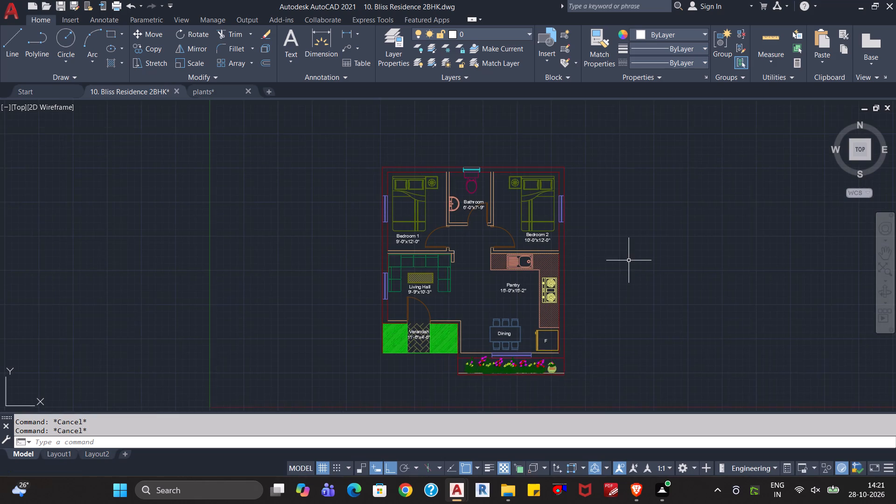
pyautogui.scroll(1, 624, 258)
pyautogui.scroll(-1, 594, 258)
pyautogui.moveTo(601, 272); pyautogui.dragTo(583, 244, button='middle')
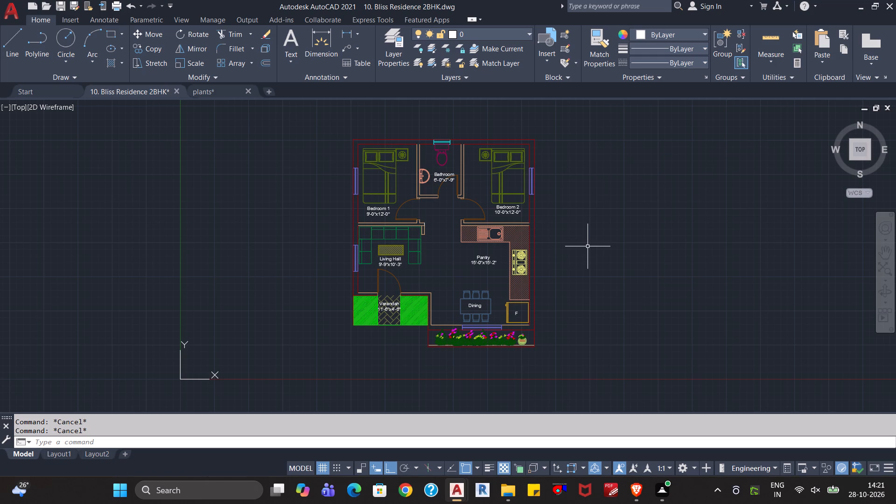
# Save the Bliss Residence 2BHK drawing again.
pyautogui.hotkey('ctrl', 's')
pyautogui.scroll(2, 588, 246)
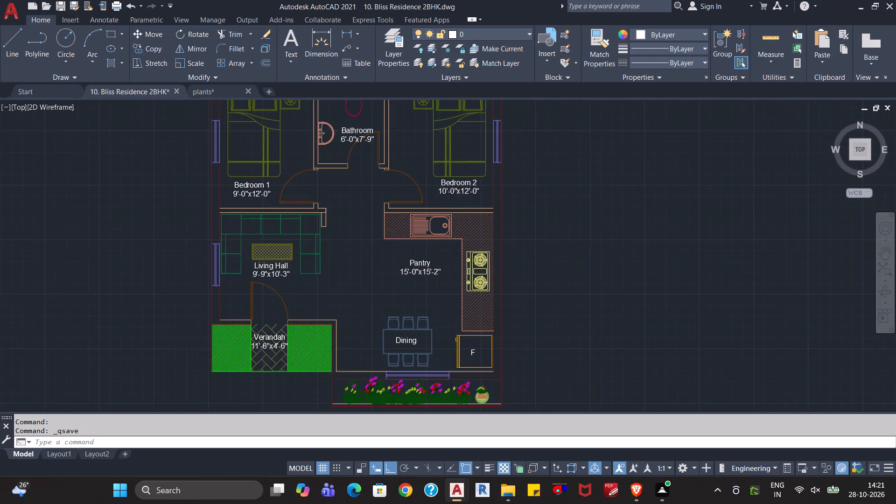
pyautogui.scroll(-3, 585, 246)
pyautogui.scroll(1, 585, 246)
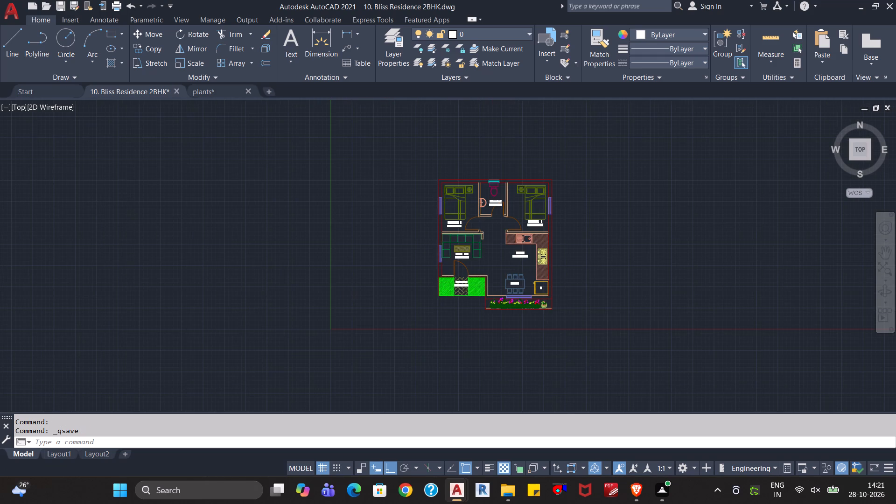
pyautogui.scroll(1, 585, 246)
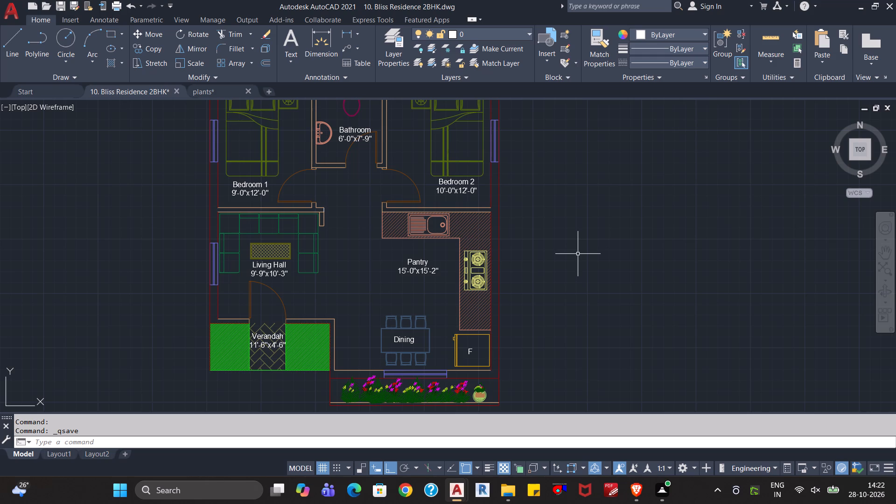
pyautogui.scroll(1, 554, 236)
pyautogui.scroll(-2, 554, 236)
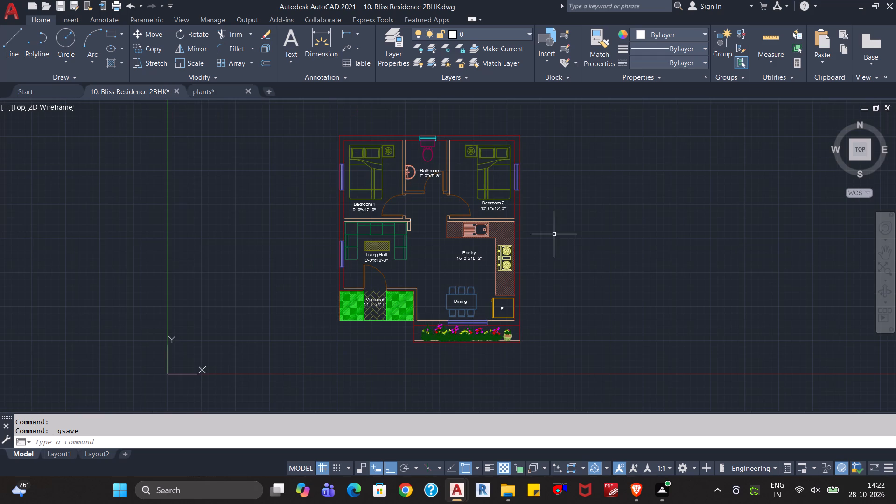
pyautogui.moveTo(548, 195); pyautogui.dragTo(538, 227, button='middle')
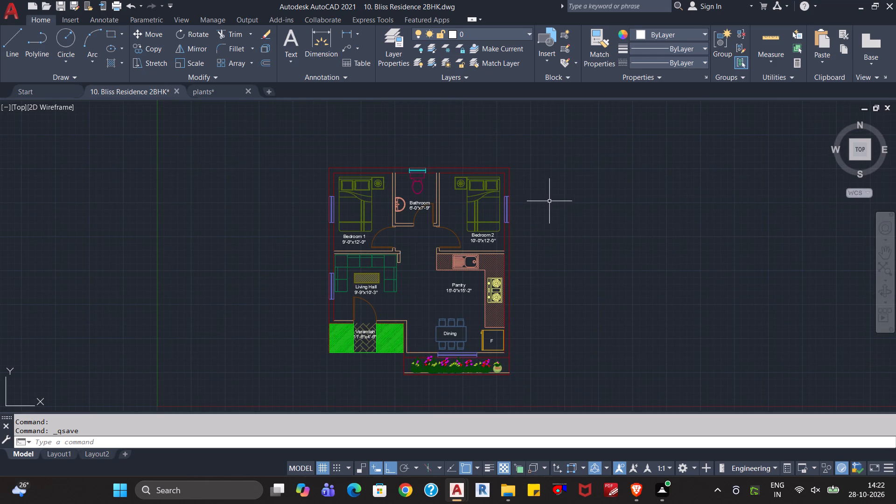
# Save the Bliss Residence 2BHK drawing once more.
pyautogui.hotkey('ctrl', 's')
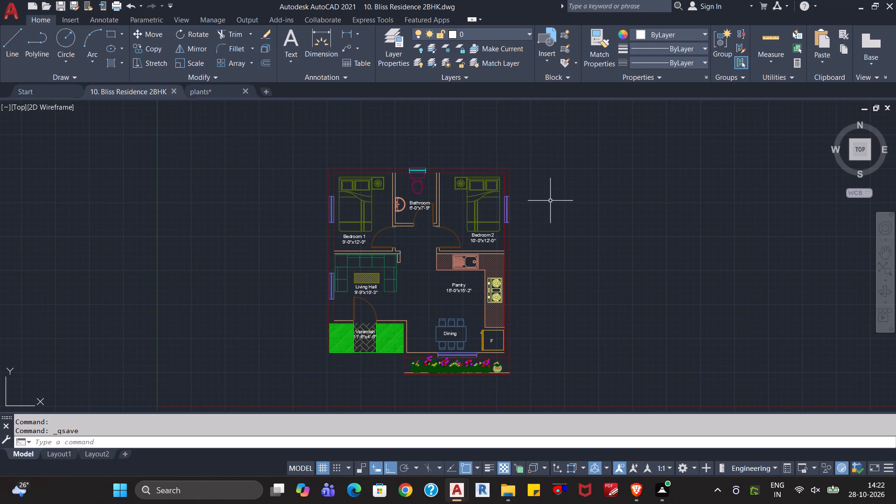
# Save the Bliss Residence 2BHK drawing a final time with the whole floor plan in view.
pyautogui.scroll(-1, 550, 201)
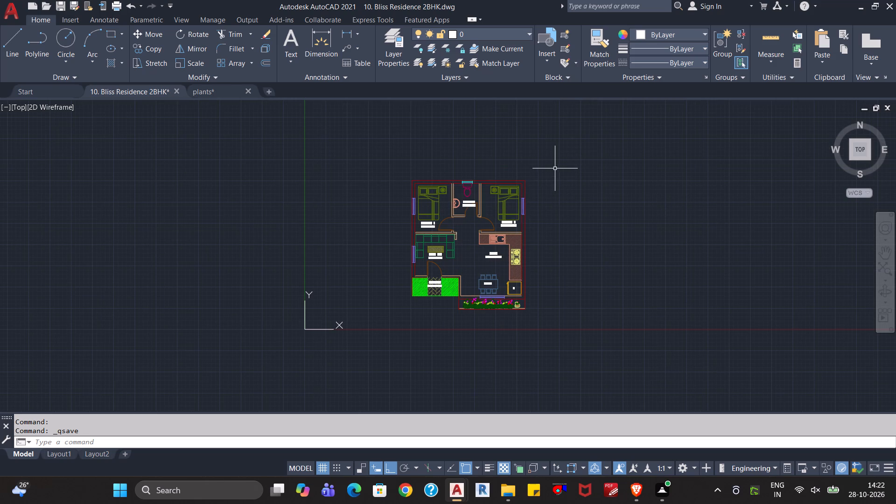
pyautogui.scroll(3, 555, 168)
pyautogui.scroll(-1, 548, 195)
pyautogui.moveTo(543, 226); pyautogui.dragTo(571, 184, button='middle')
pyautogui.scroll(-1, 569, 184)
pyautogui.hotkey('ctrl', 's')
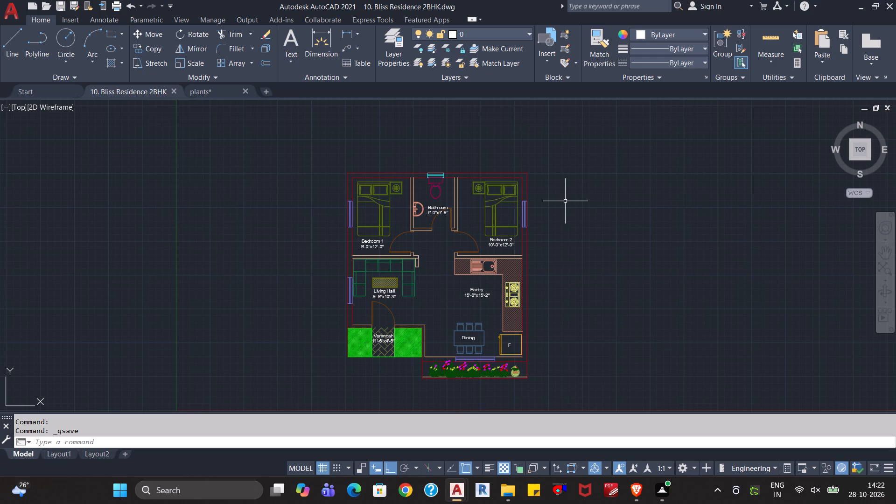
# Exit the program without saving the changes to the plants drawing.
pyautogui.click(886, 4)
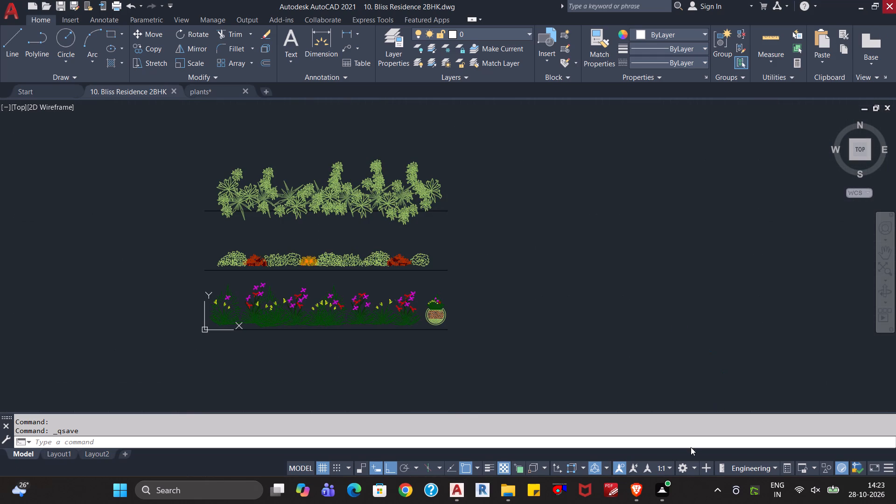
pyautogui.click(485, 272)
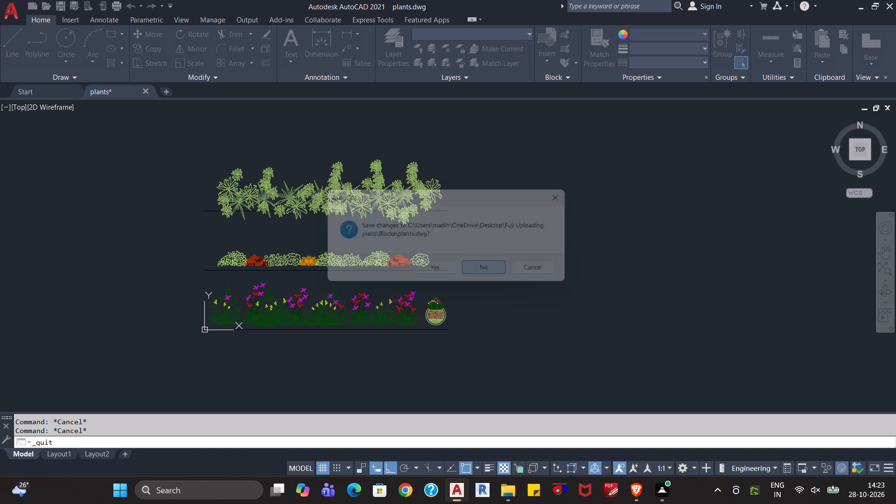